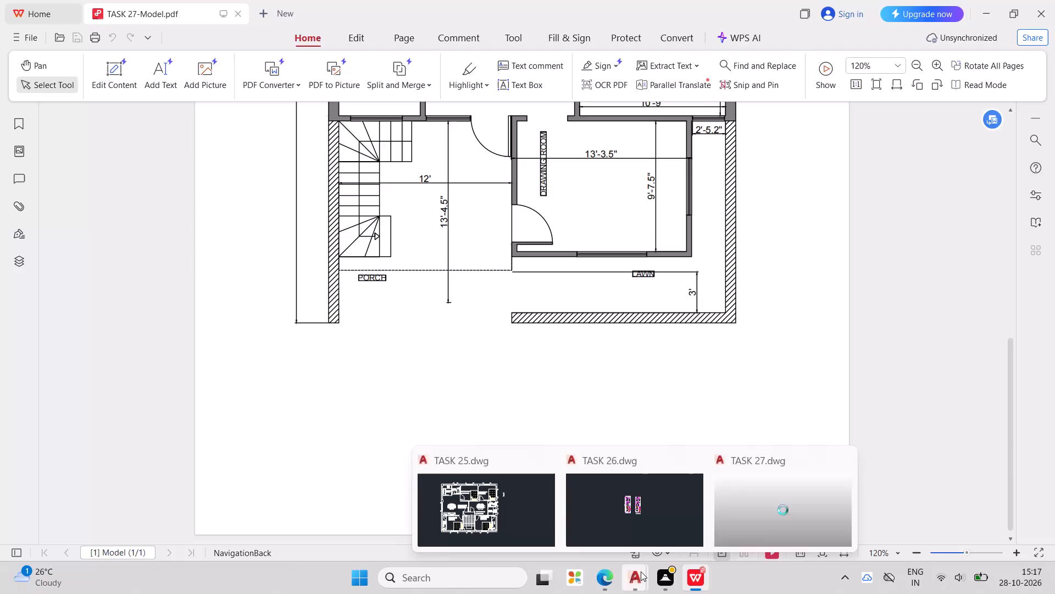
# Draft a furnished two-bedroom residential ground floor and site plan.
# Switch to AutoCAD's TASK 27 drawing and create a new blank drawing showing its model space.
pyautogui.click(636, 570)
pyautogui.click(639, 576)
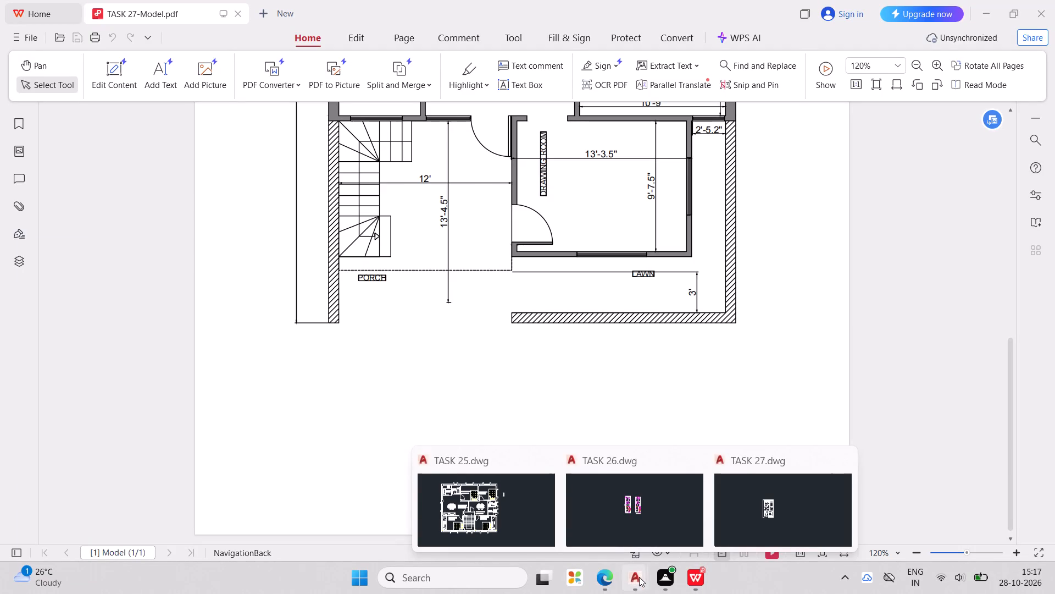
pyautogui.click(635, 578)
pyautogui.click(633, 580)
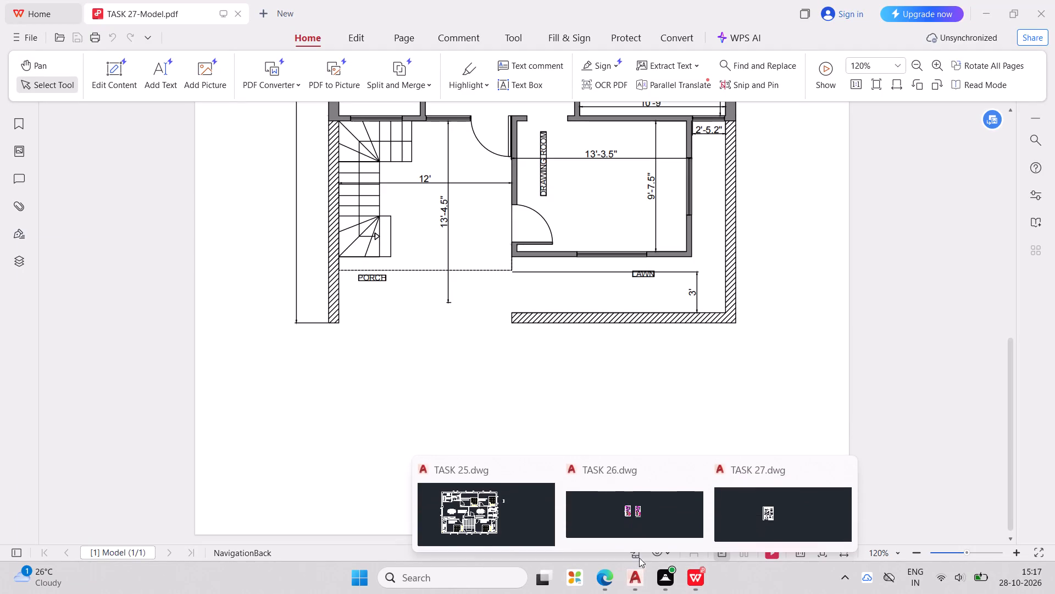
pyautogui.click(764, 502)
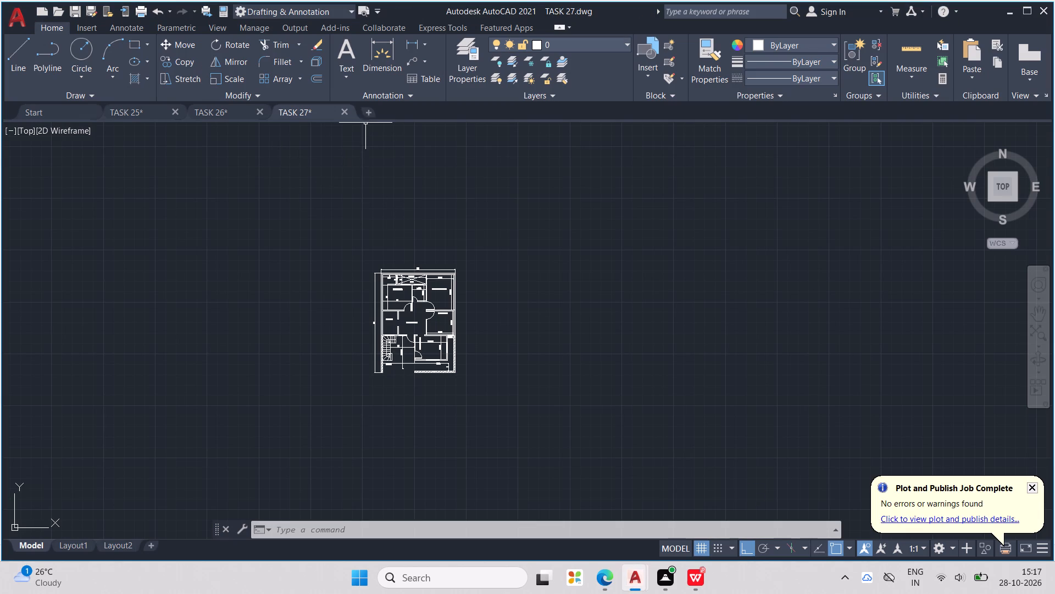
pyautogui.click(370, 113)
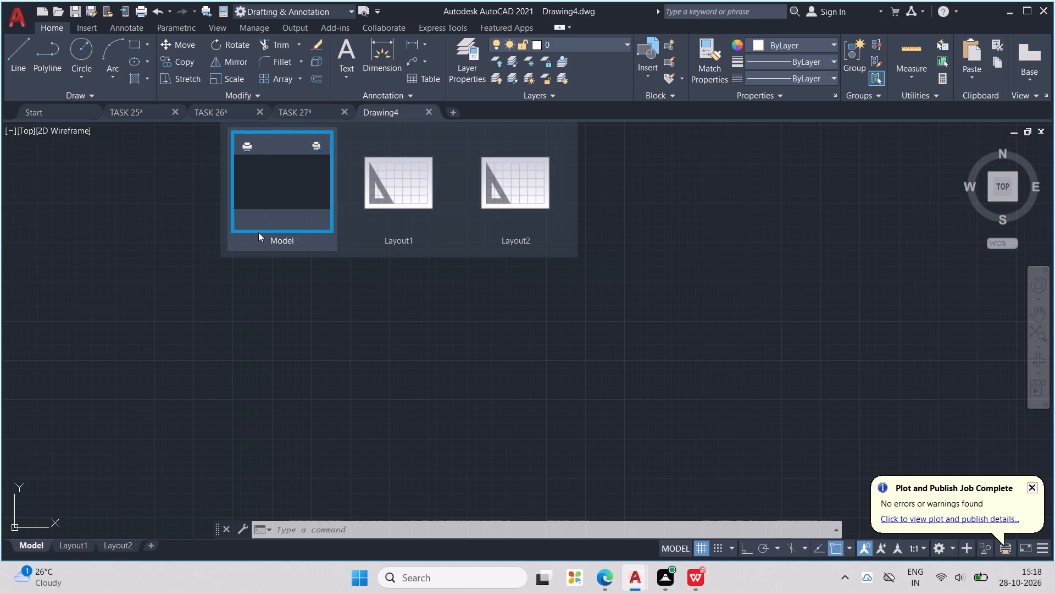
pyautogui.click(260, 216)
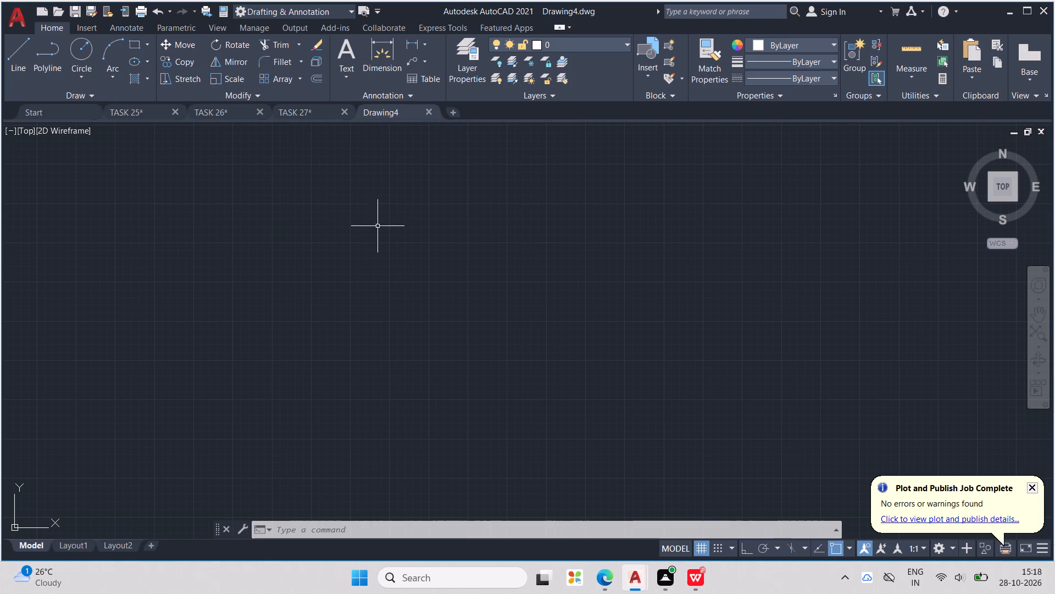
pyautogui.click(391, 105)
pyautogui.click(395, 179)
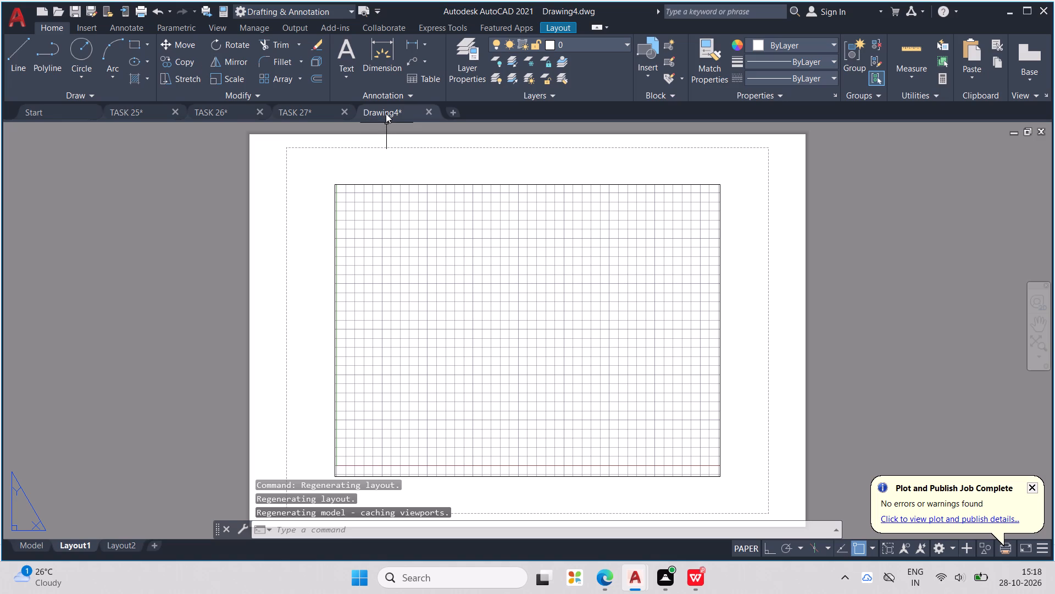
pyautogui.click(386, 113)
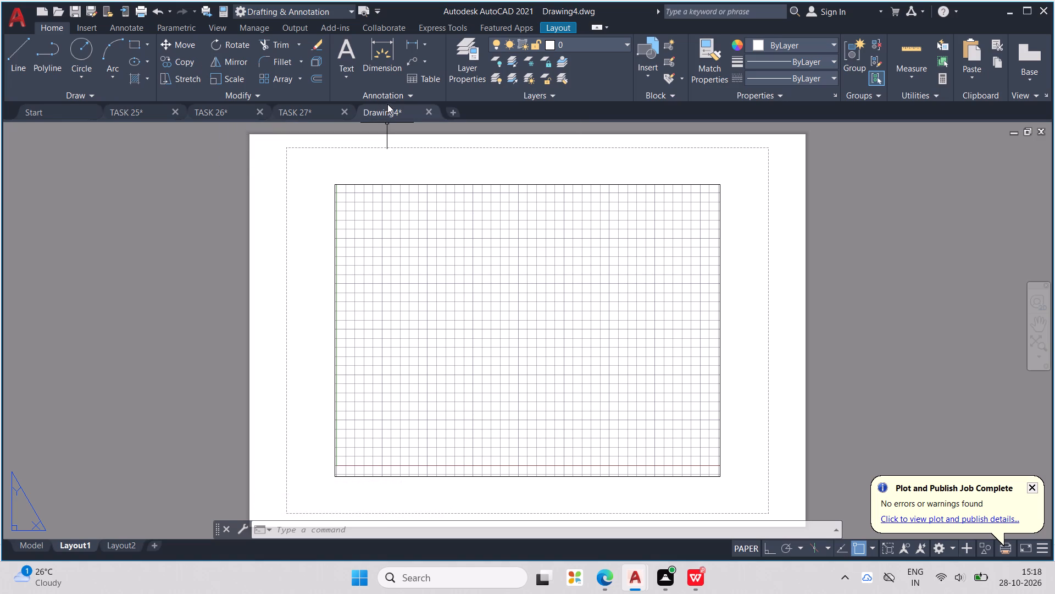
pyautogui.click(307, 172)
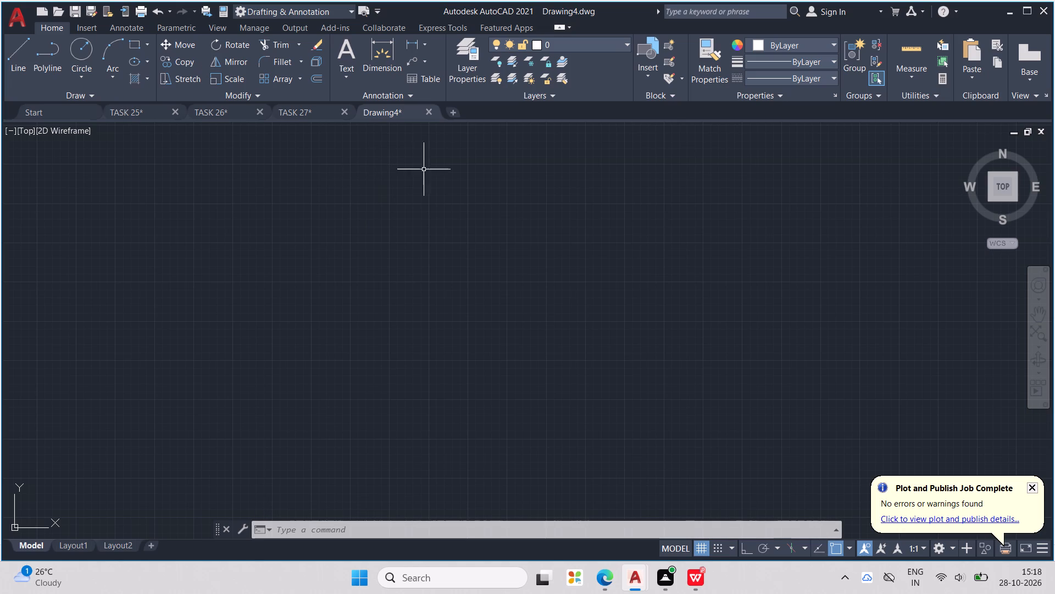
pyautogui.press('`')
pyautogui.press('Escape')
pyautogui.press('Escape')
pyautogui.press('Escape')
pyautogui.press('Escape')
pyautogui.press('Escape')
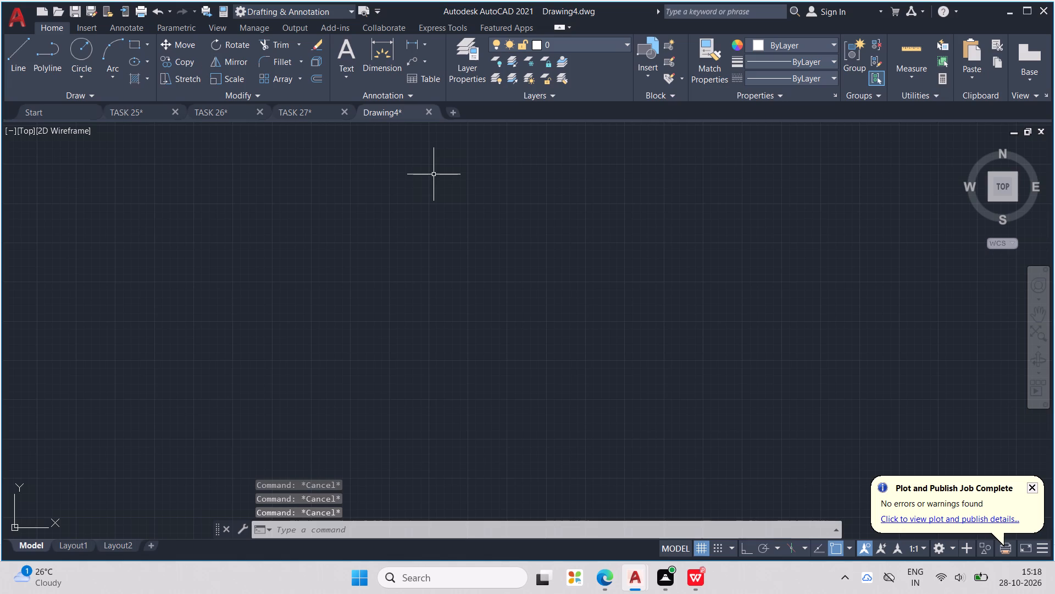
# Set the drawing units to Engineering length with 0'-0.0" precision and the insertion scale to inches.
pyautogui.write('UN')
pyautogui.press('Return')
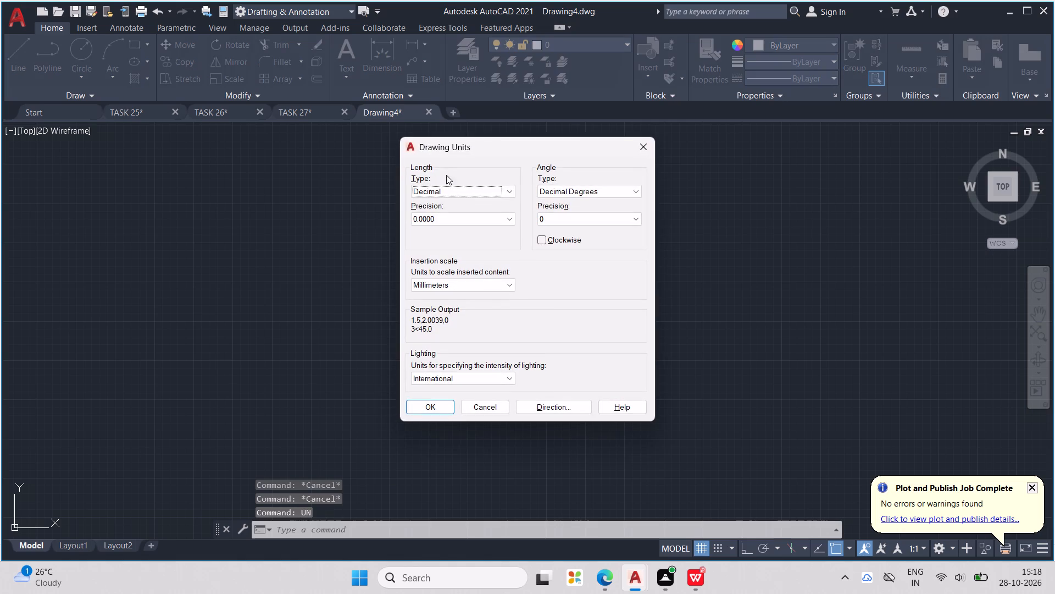
pyautogui.click(446, 189)
pyautogui.click(457, 218)
pyautogui.click(458, 220)
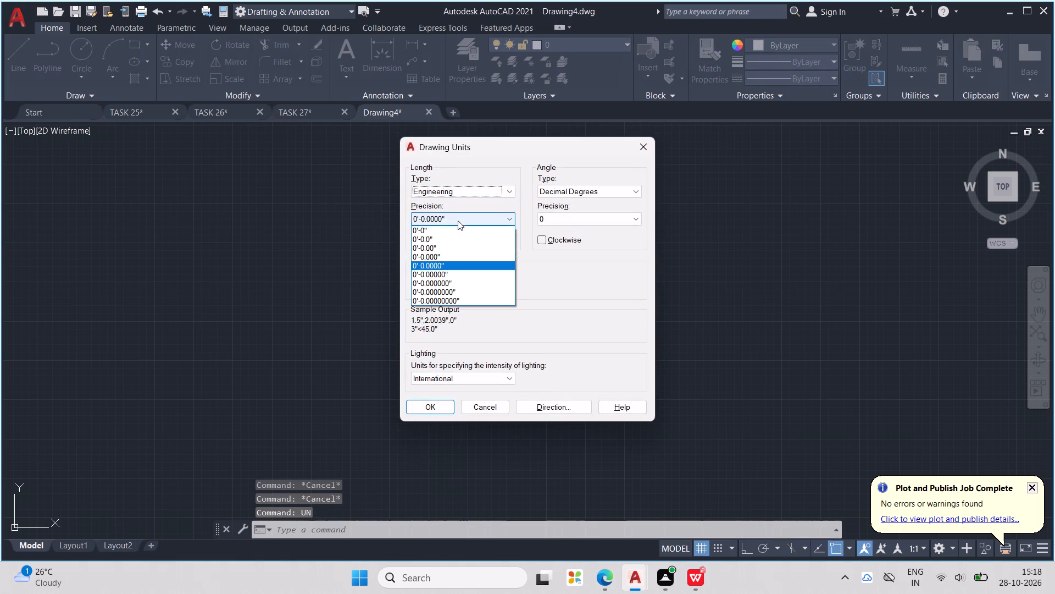
pyautogui.click(448, 235)
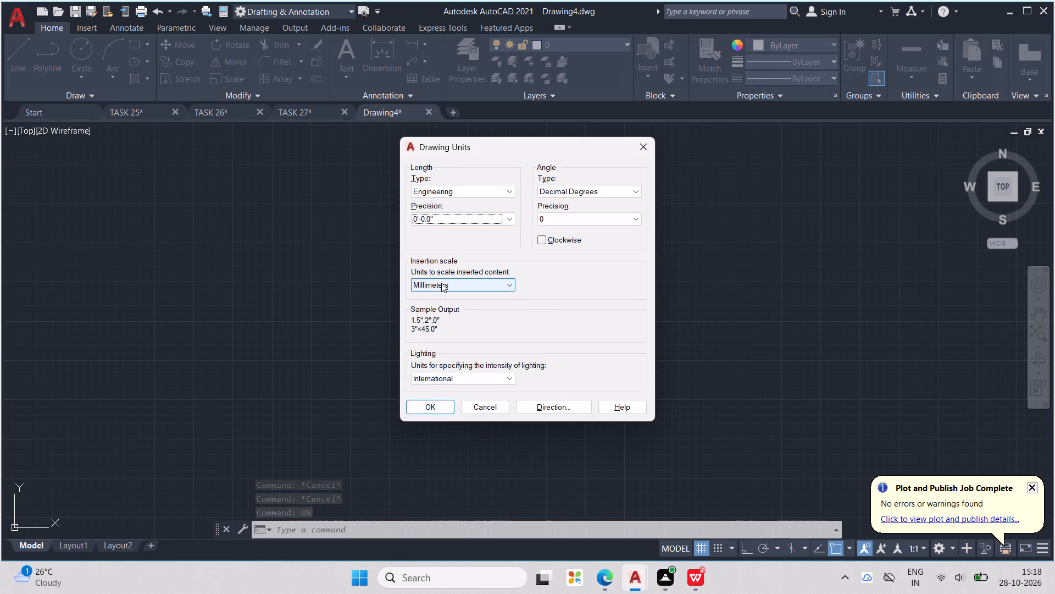
pyautogui.click(441, 283)
pyautogui.click(436, 301)
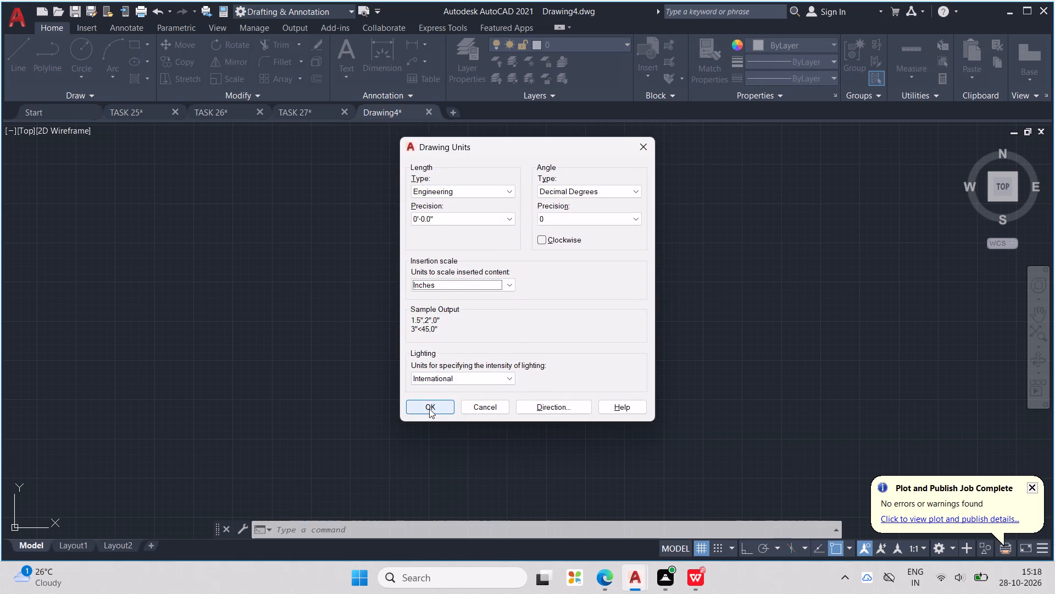
pyautogui.click(429, 409)
# Modify the ISO-25 dimension style's primary units to Engineering format with 0'-0.0" precision.
pyautogui.press('d')
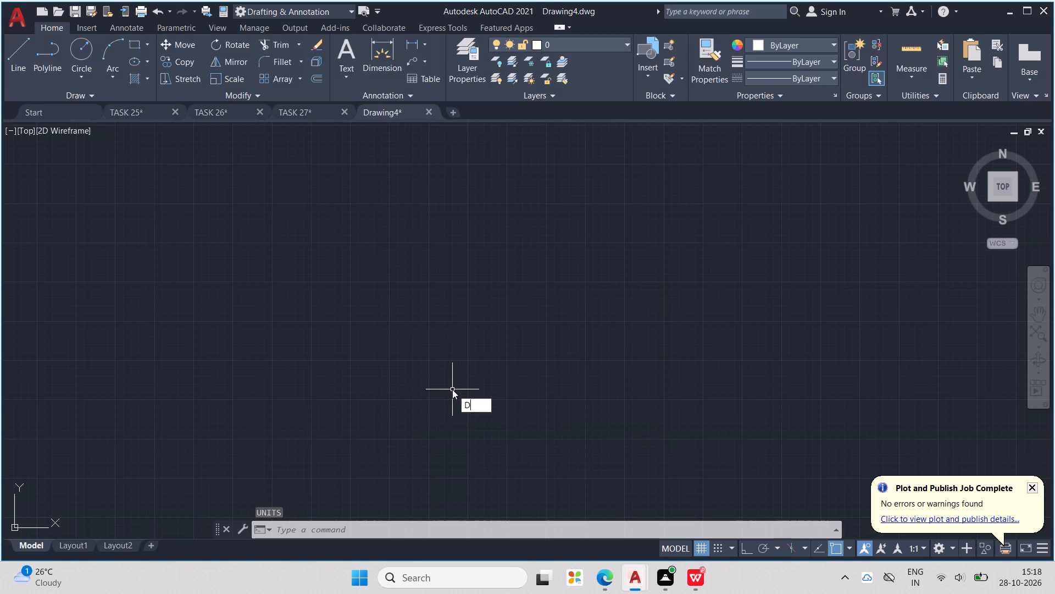
pyautogui.press('Return')
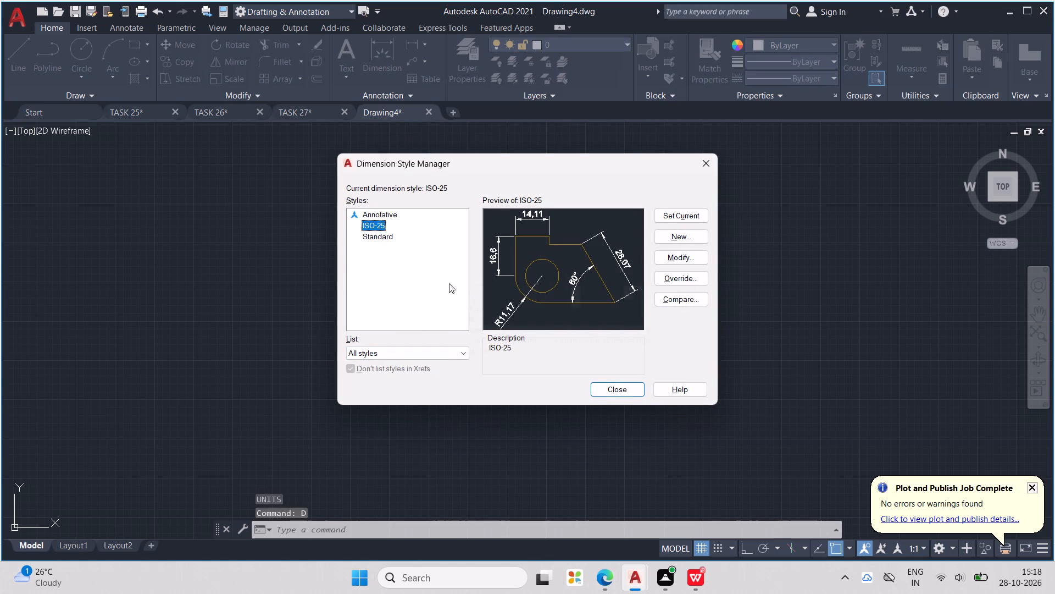
pyautogui.click(682, 260)
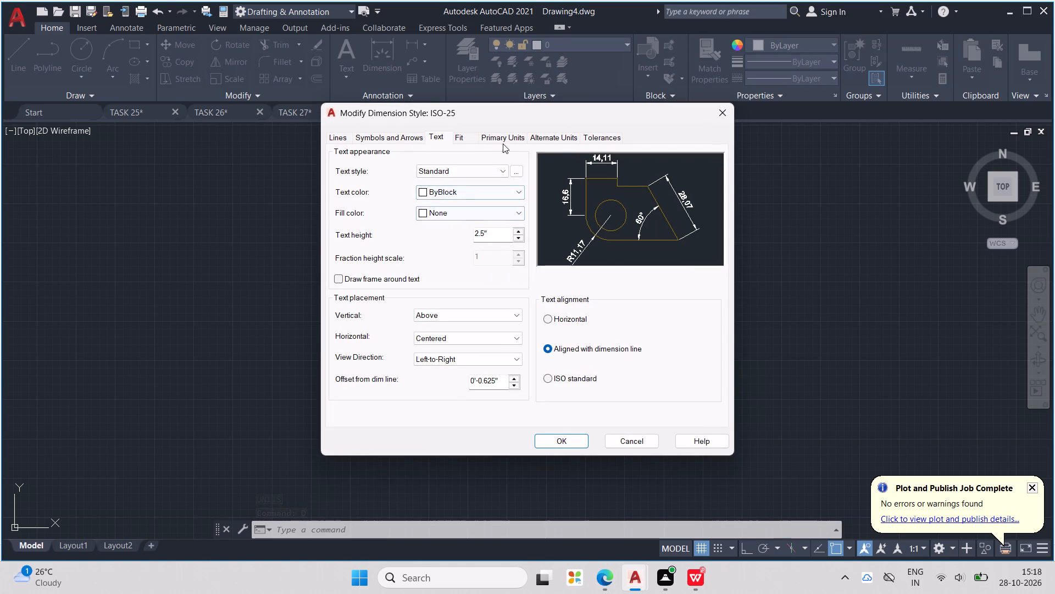
pyautogui.click(499, 137)
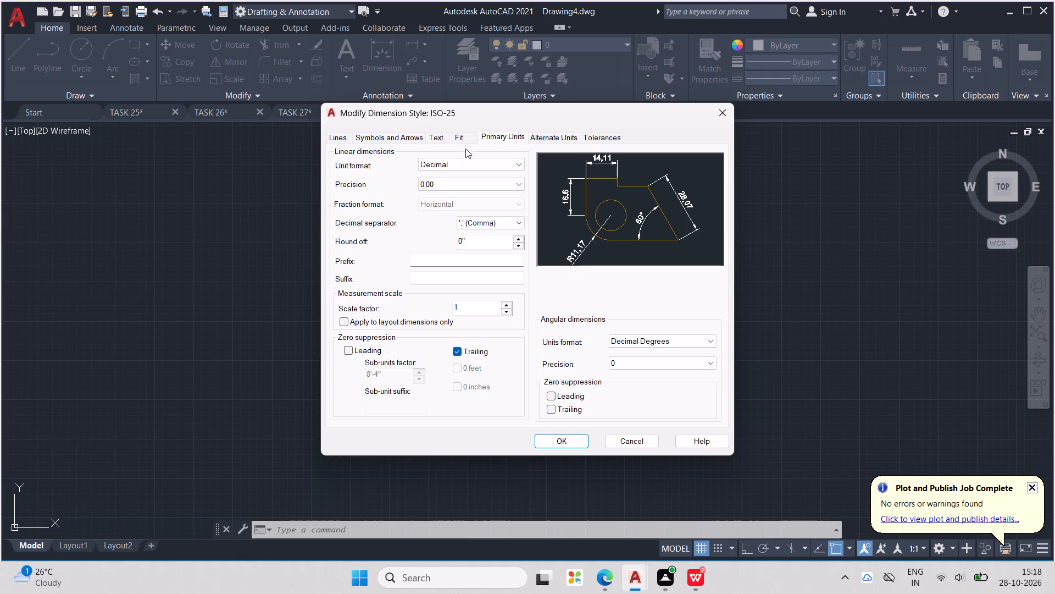
pyautogui.click(467, 163)
pyautogui.click(464, 197)
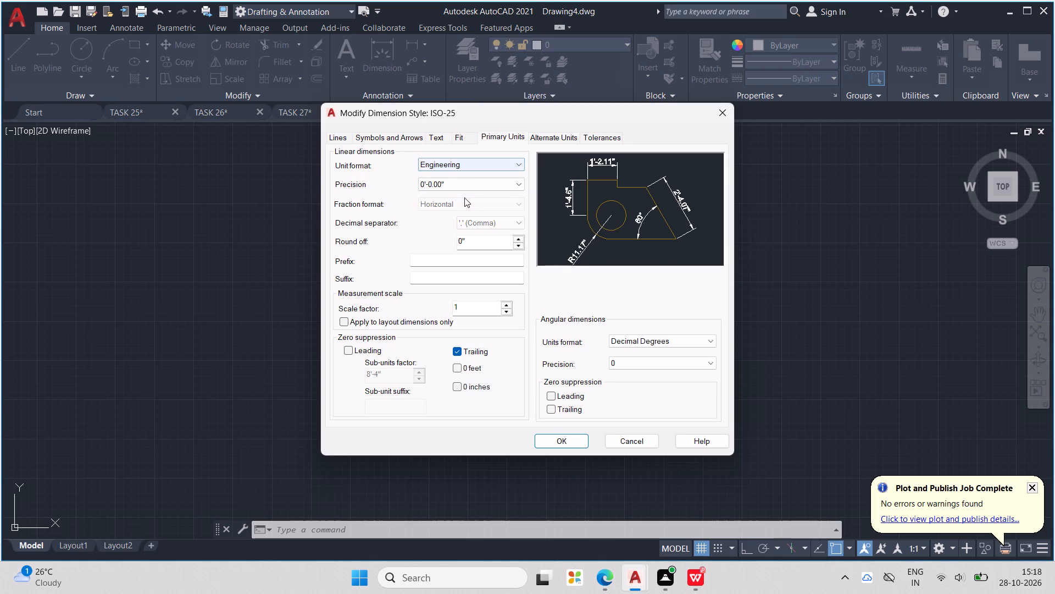
pyautogui.click(461, 188)
pyautogui.click(437, 204)
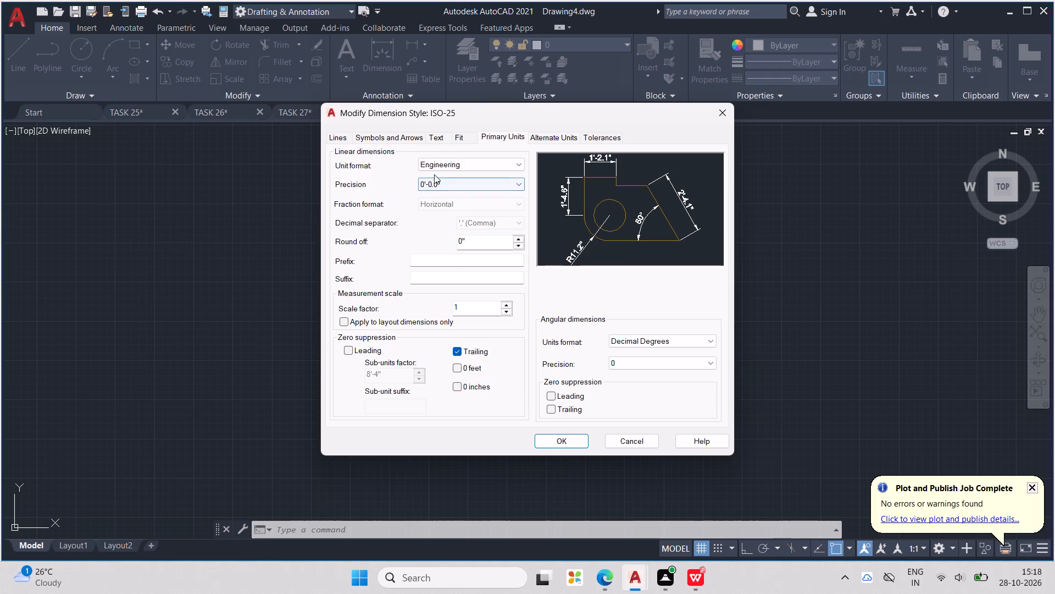
# Set the ISO-25 dimension text height to 6", make the style current and close the Dimension Style Manager.
pyautogui.click(435, 135)
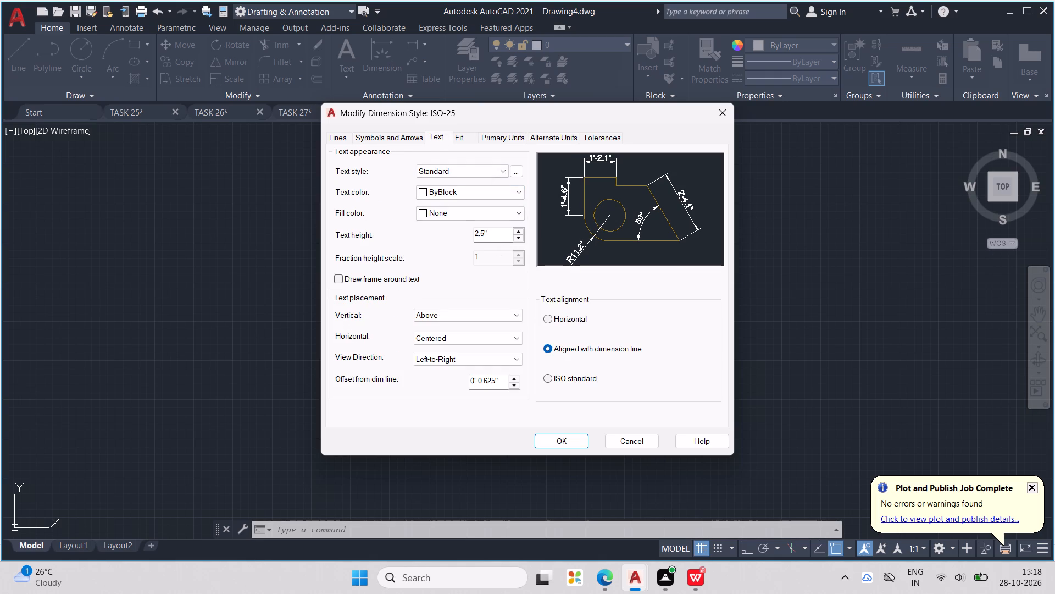
pyautogui.moveTo(494, 234); pyautogui.dragTo(401, 224)
pyautogui.write('6"')
pyautogui.press('Return')
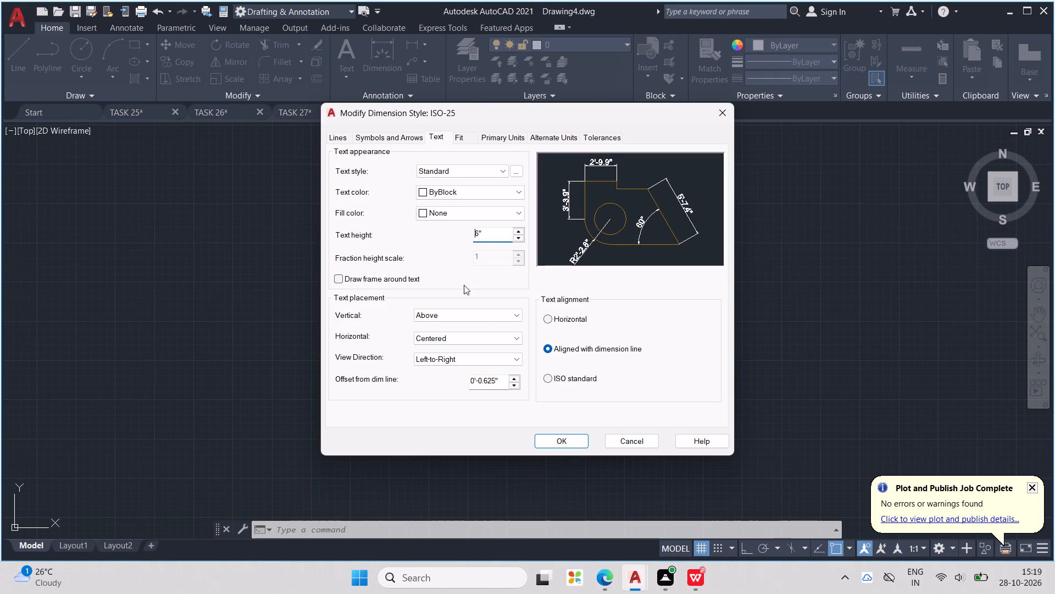
pyautogui.click(563, 444)
pyautogui.click(674, 212)
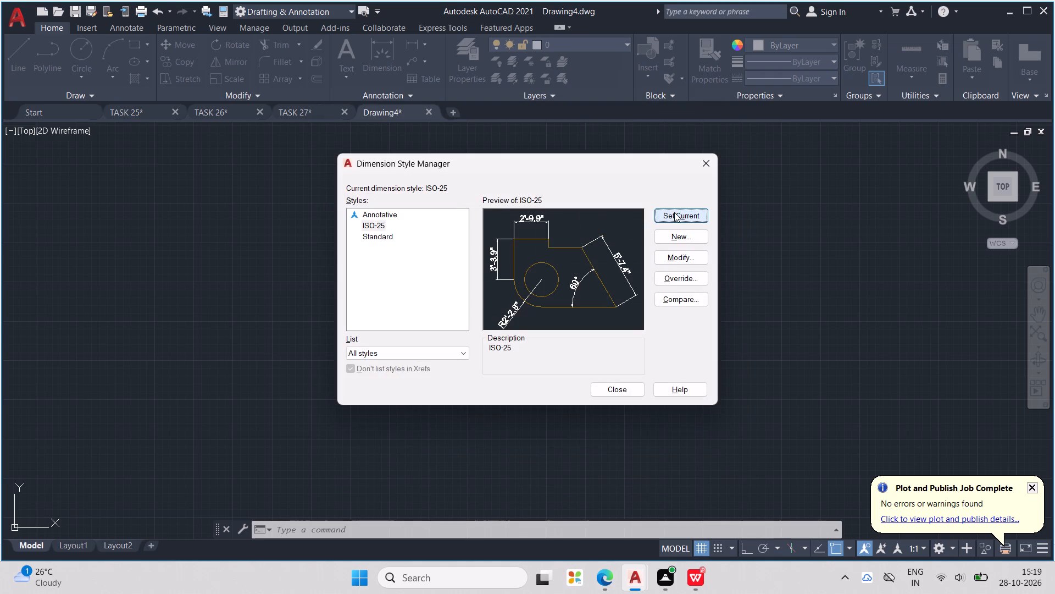
pyautogui.click(613, 394)
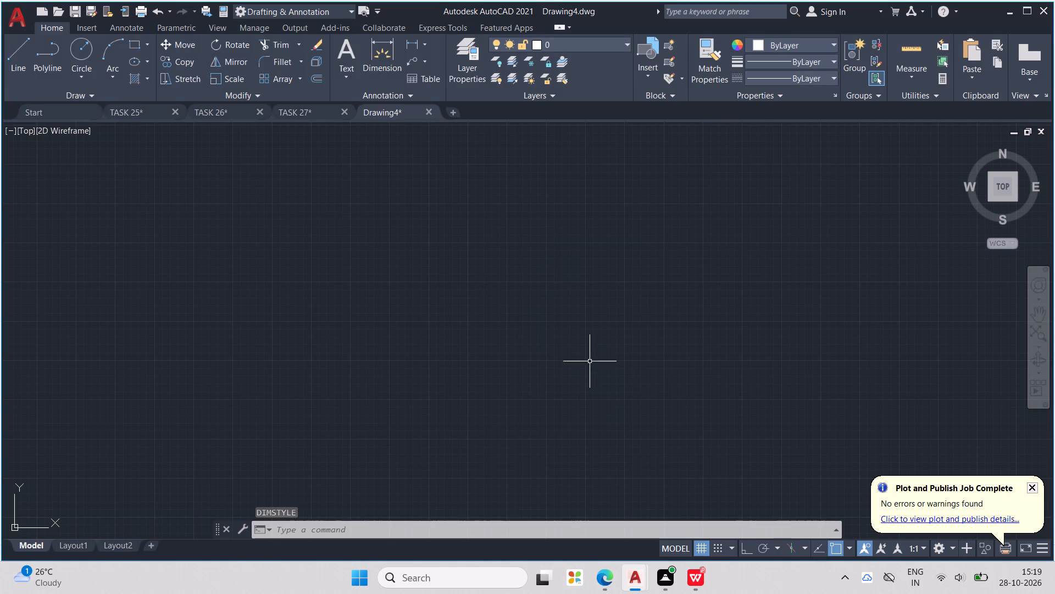
# Draw a closed rectangular outline with Line in Ortho mode, 37'6" wide and 55'0" high.
pyautogui.press('l')
pyautogui.press('Return')
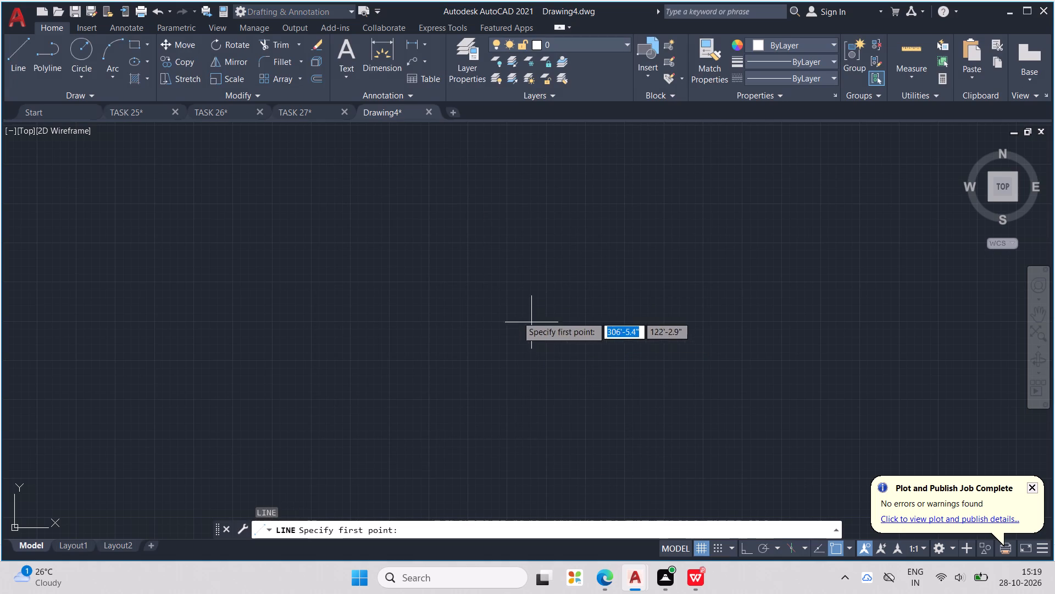
pyautogui.click(376, 210)
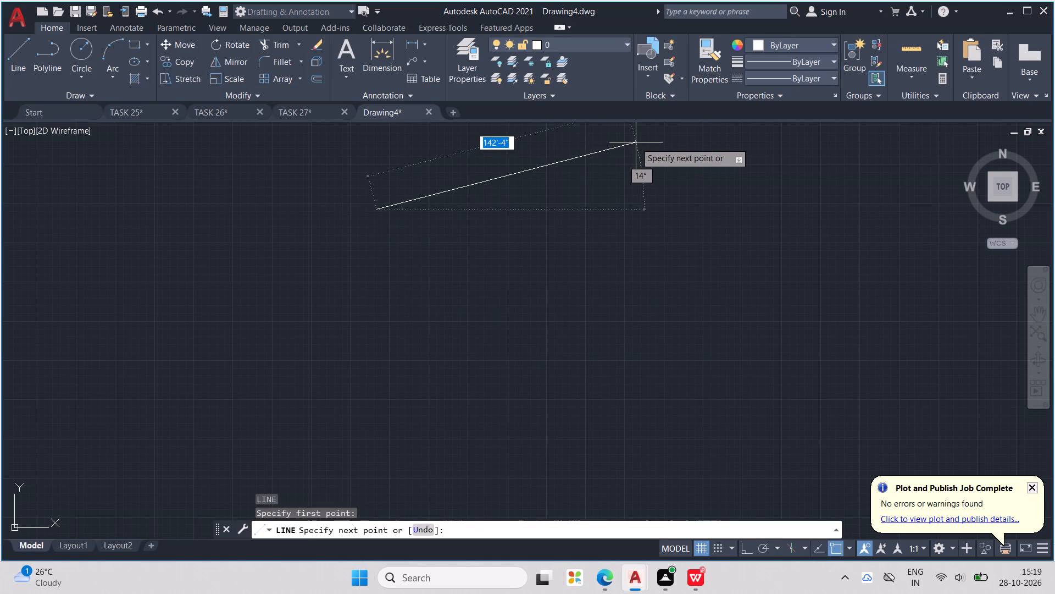
pyautogui.press('F8')
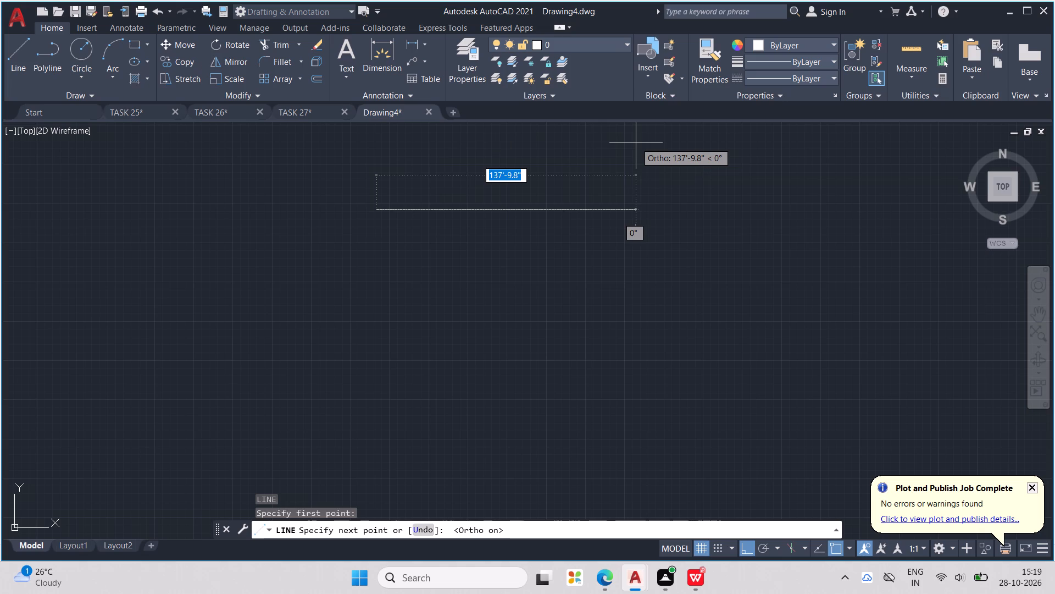
pyautogui.write("37'")
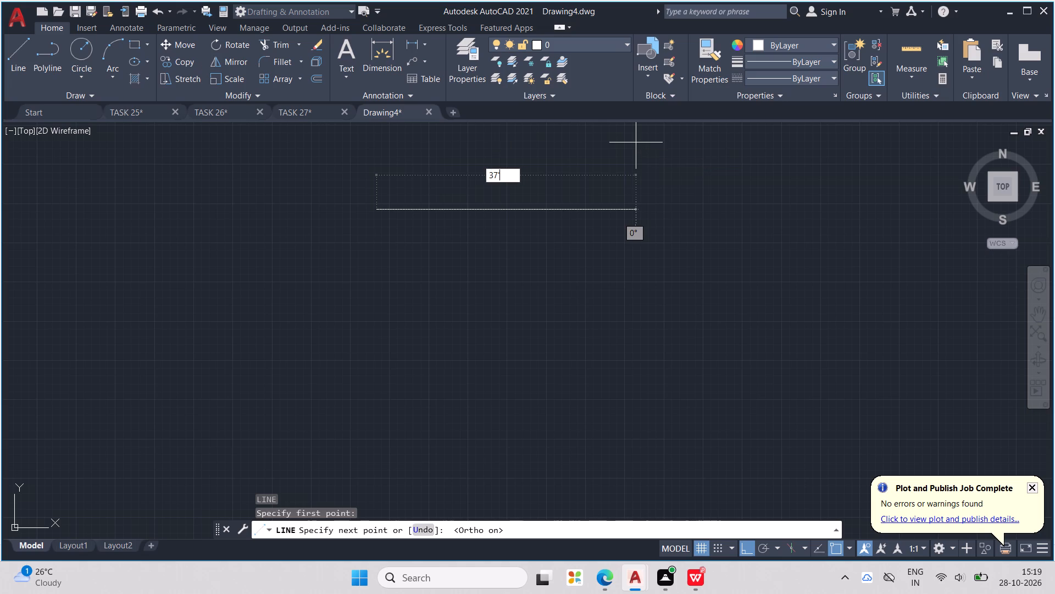
pyautogui.write('6"')
pyautogui.press('Return')
pyautogui.scroll(1, 636, 142)
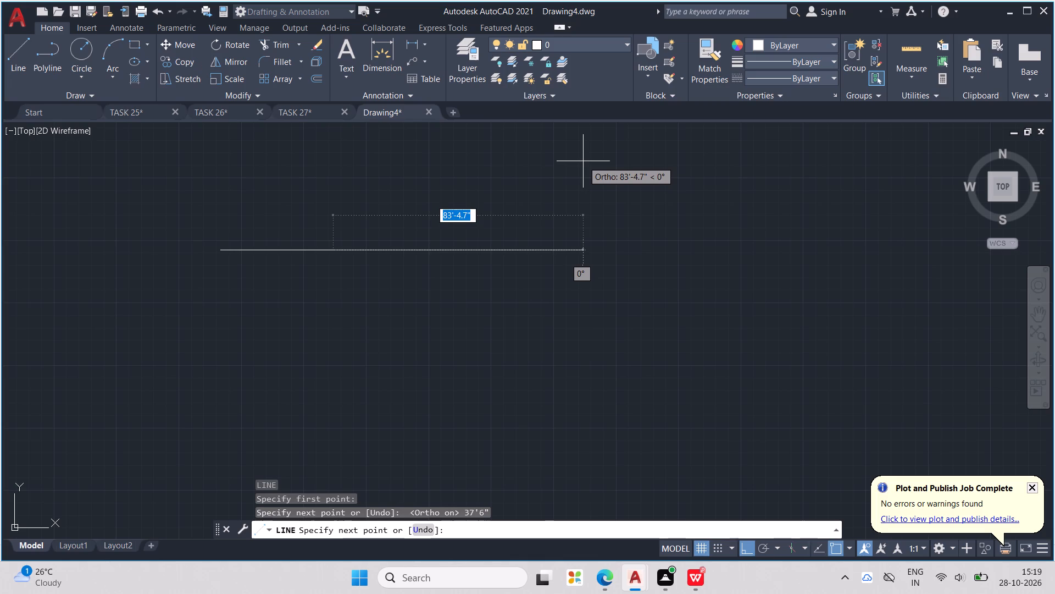
pyautogui.scroll(-1, 435, 374)
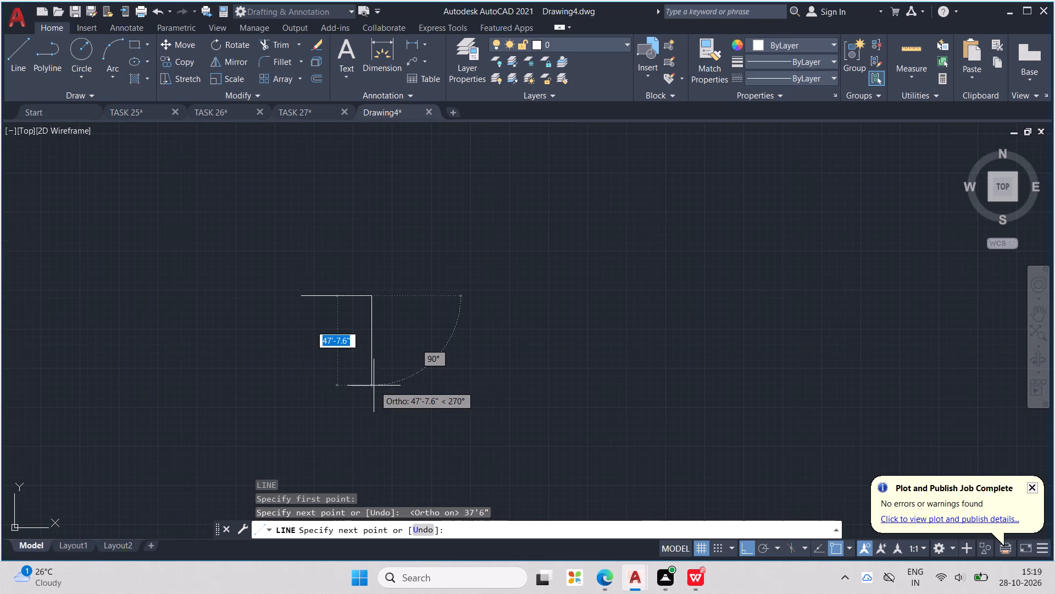
pyautogui.write("55'")
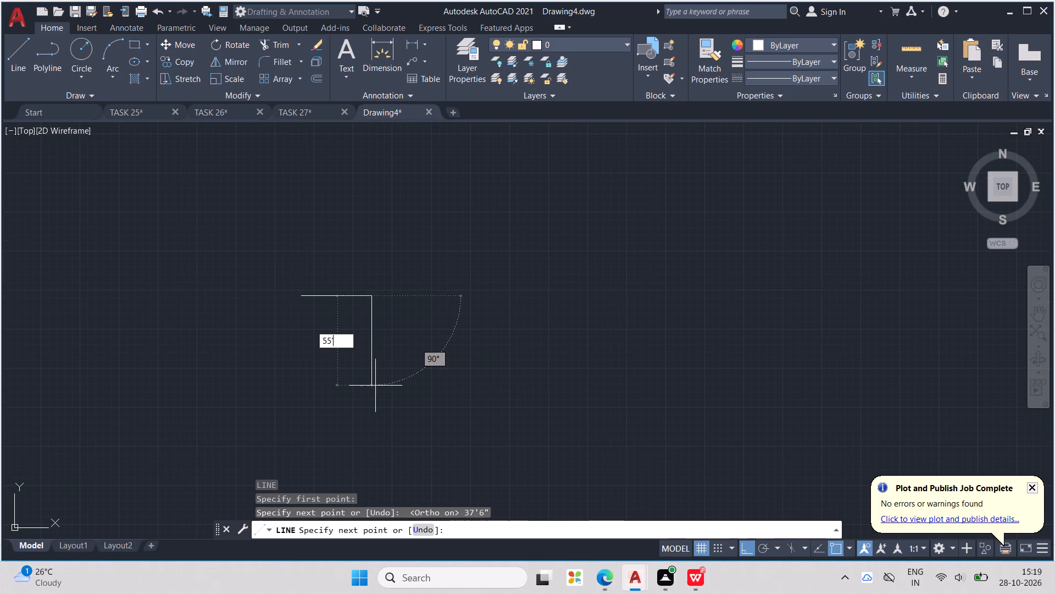
pyautogui.write('0"')
pyautogui.press('Return')
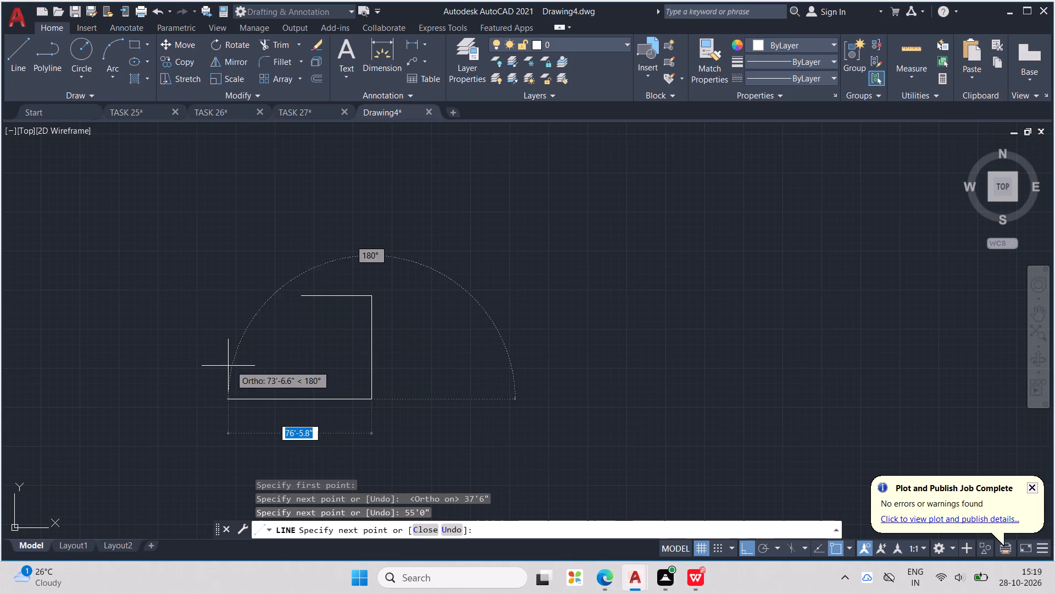
pyautogui.write('37\'6"')
pyautogui.press('Return')
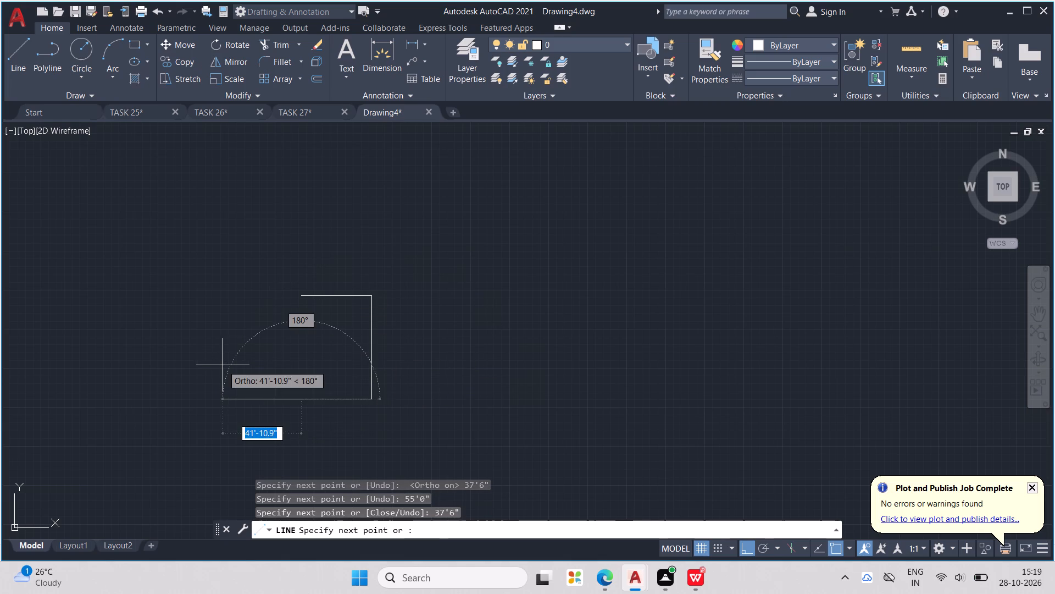
pyautogui.scroll(2, 296, 299)
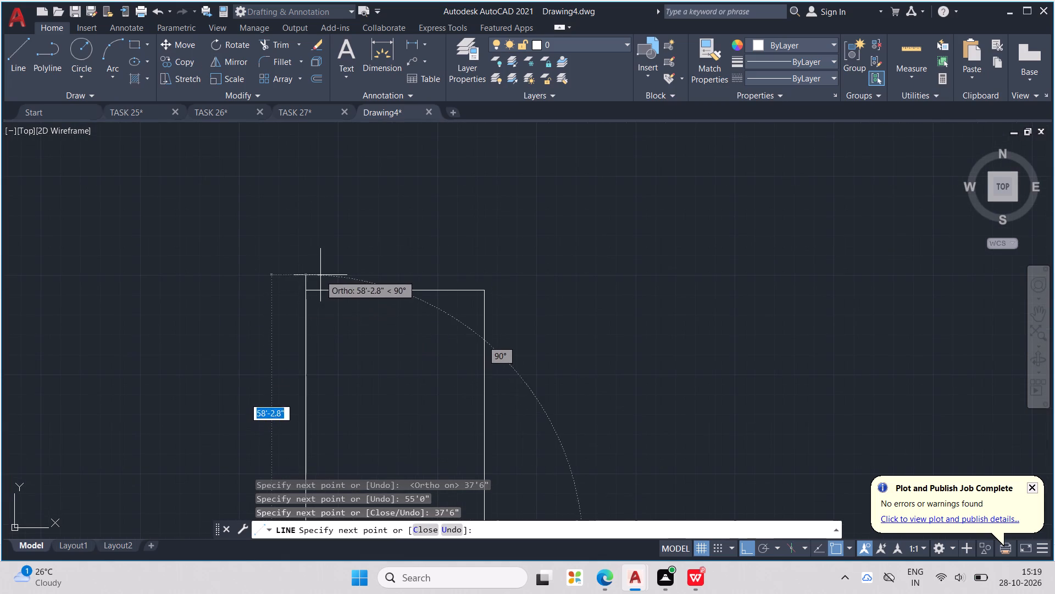
pyautogui.click(304, 289)
pyautogui.press('Escape')
pyautogui.press('Escape')
pyautogui.press('Escape')
pyautogui.press('Escape')
pyautogui.press('Escape')
pyautogui.press('Escape')
pyautogui.press('Escape')
pyautogui.press('Escape')
pyautogui.press('Escape')
pyautogui.press('Escape')
pyautogui.press('Escape')
pyautogui.press('Escape')
pyautogui.press('Escape')
pyautogui.press('Escape')
pyautogui.press('Escape')
pyautogui.press('Escape')
pyautogui.press('Escape')
pyautogui.press('Escape')
pyautogui.press('Escape')
pyautogui.press('Escape')
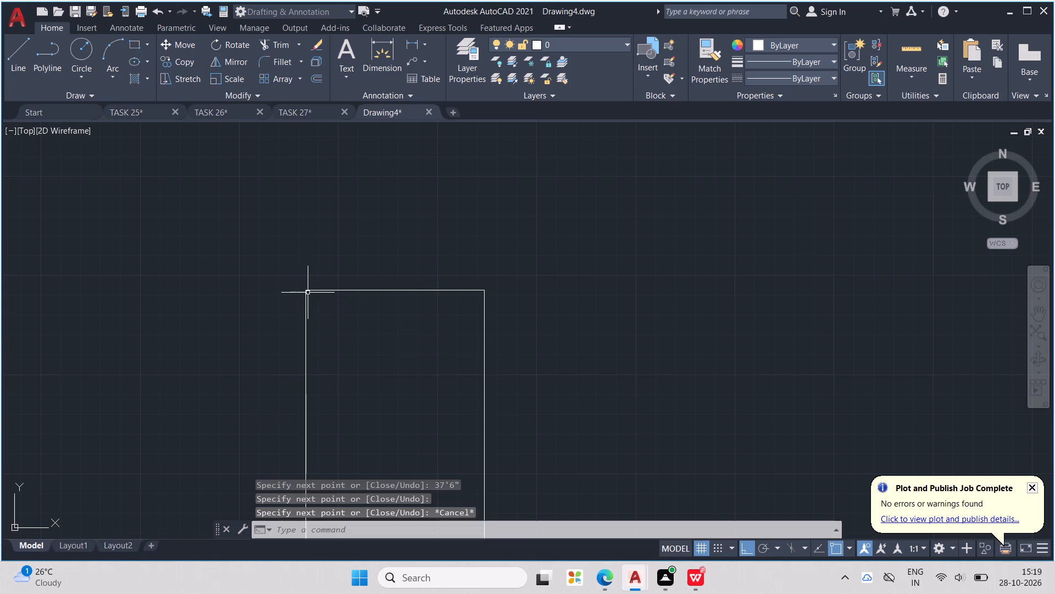
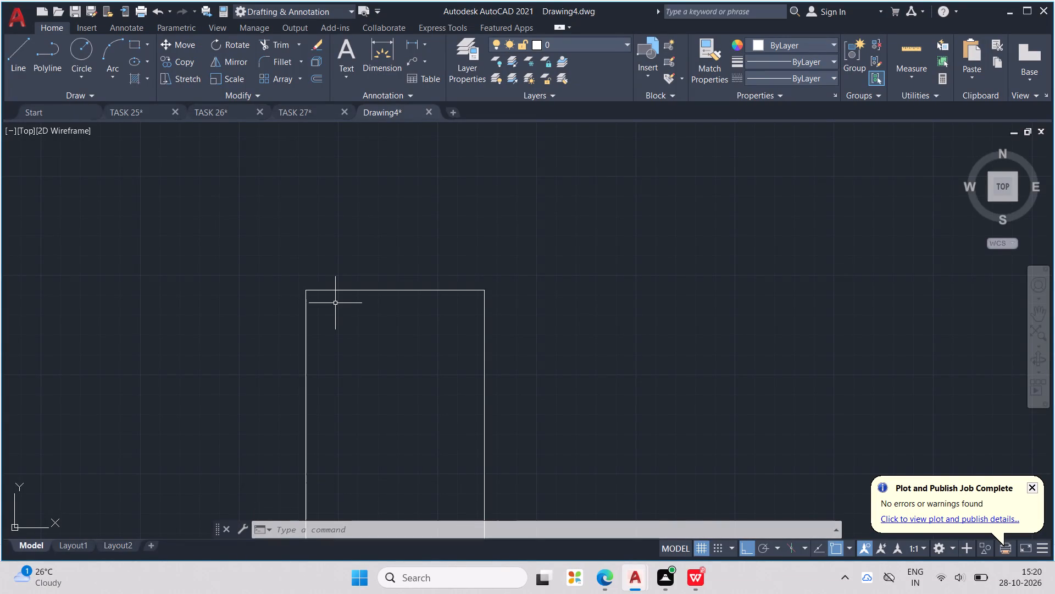
# Offset the left and top edges of the rectangular outline inward by 2'3".
pyautogui.moveTo(418, 96); pyautogui.dragTo(634, 36, button='middle')
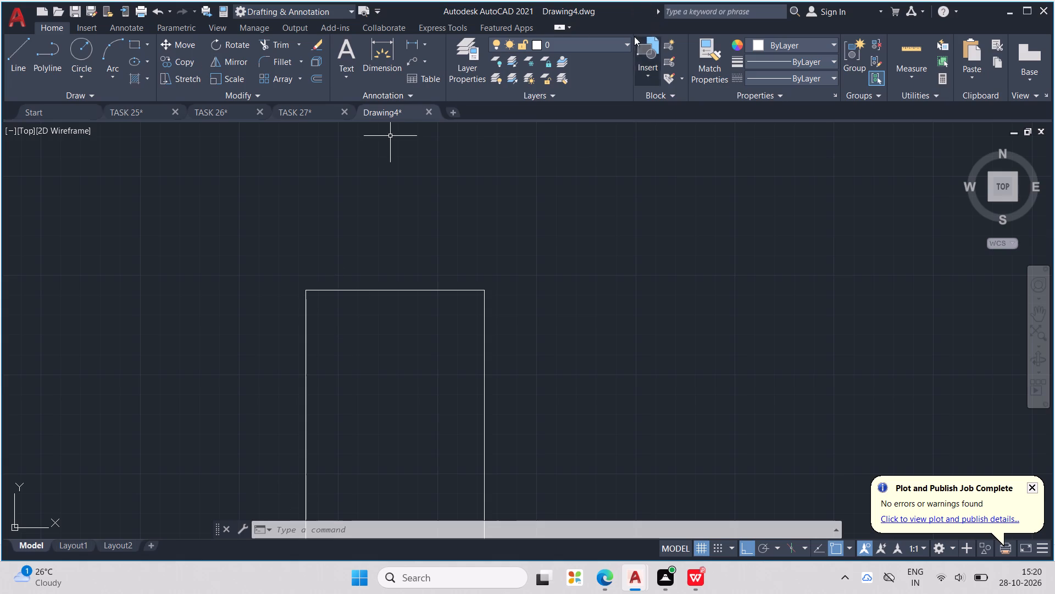
pyautogui.moveTo(634, 36); pyautogui.dragTo(636, 70, button='middle')
pyautogui.scroll(-1, 631, 37)
pyautogui.moveTo(636, 70); pyautogui.dragTo(660, 129, button='middle')
pyautogui.moveTo(660, 129); pyautogui.dragTo(662, 130, button='middle')
pyautogui.scroll(-2, 699, 109)
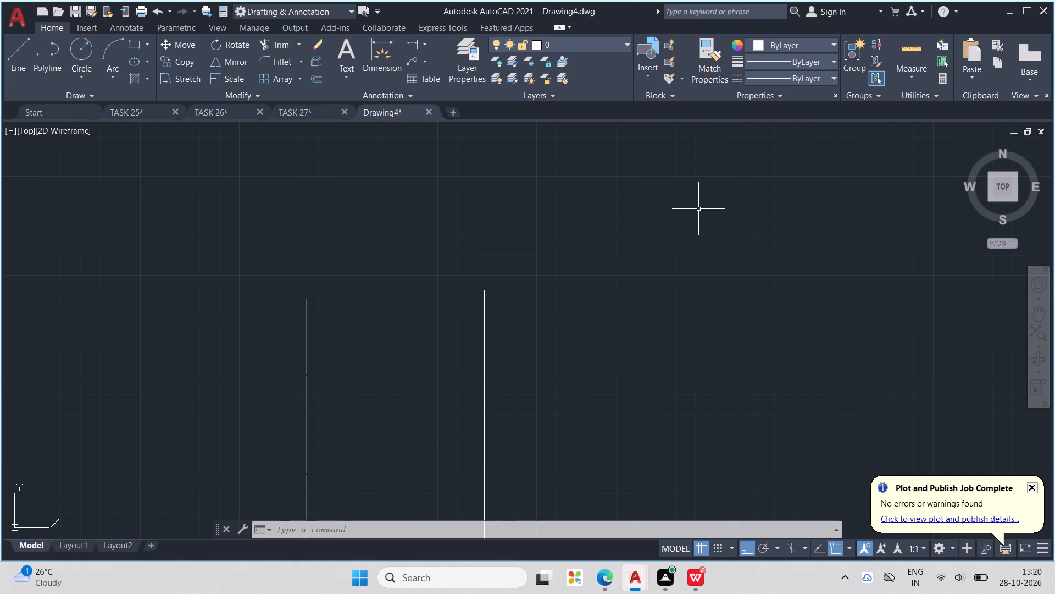
pyautogui.scroll(-2, 693, 223)
pyautogui.middleClick(699, 244)
pyautogui.press('Escape')
pyautogui.press('Escape')
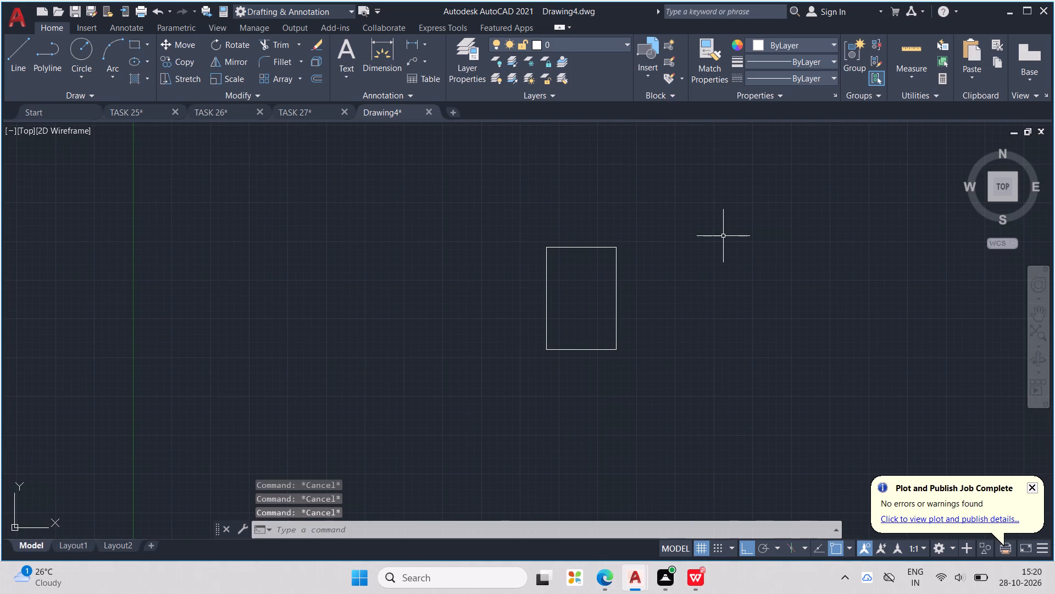
pyautogui.press('Escape')
pyautogui.write('OFF')
pyautogui.press('Return')
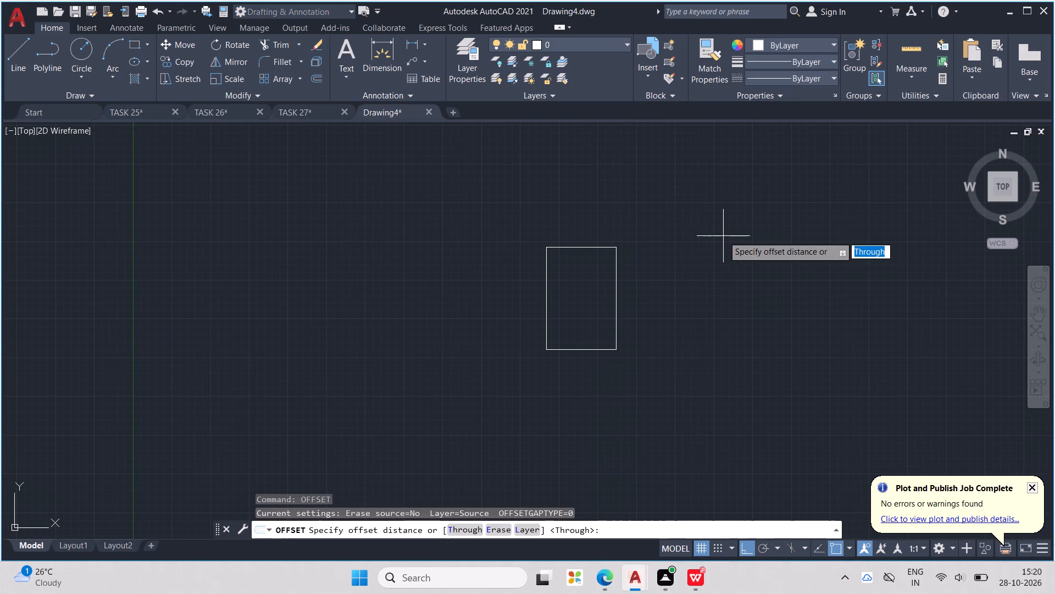
pyautogui.press('2')
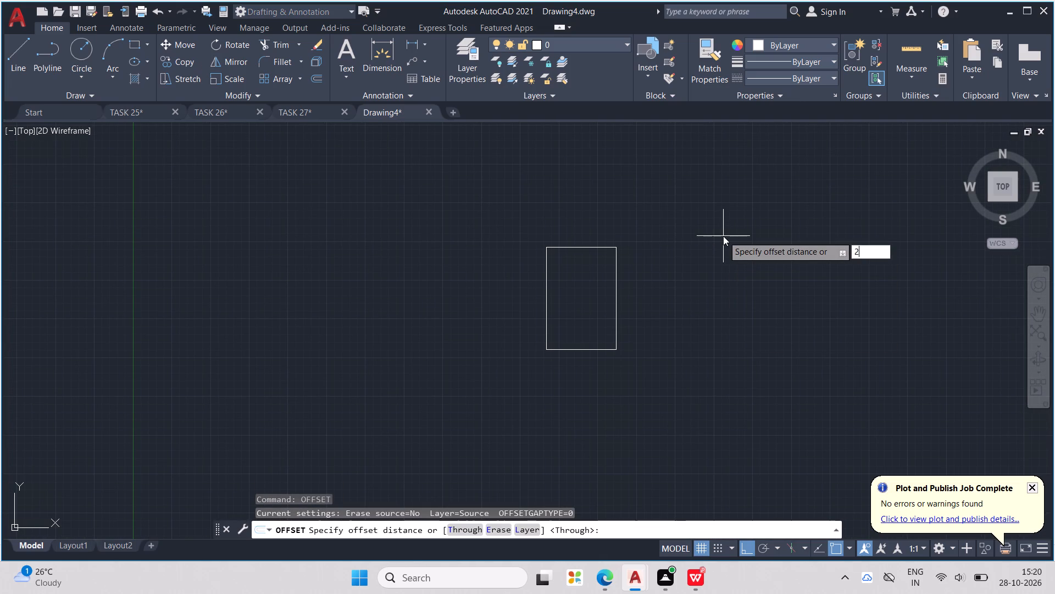
pyautogui.write('\'3"')
pyautogui.press('Return')
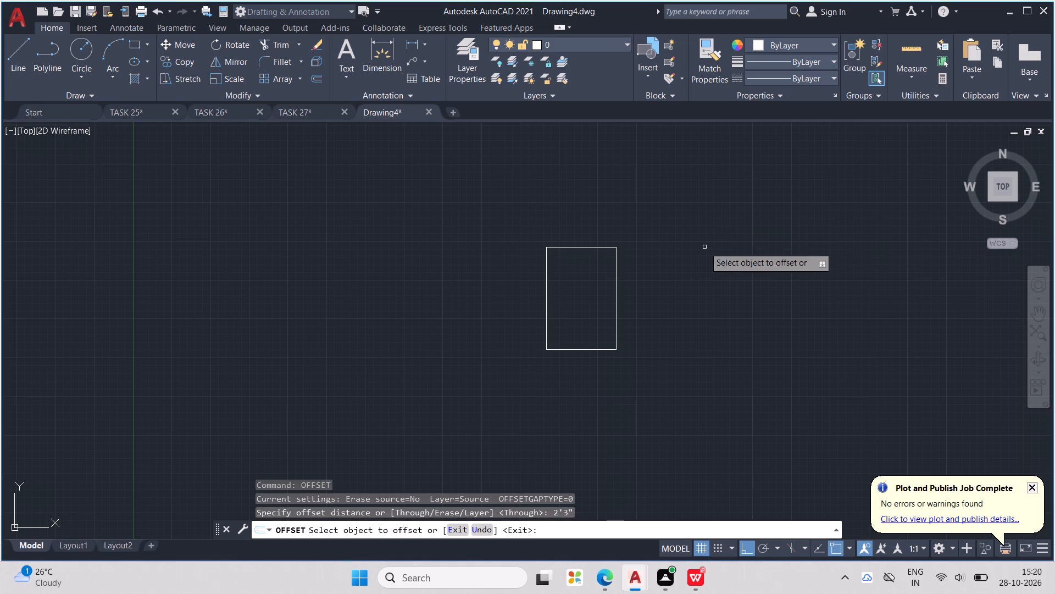
pyautogui.click(548, 282)
pyautogui.click(591, 297)
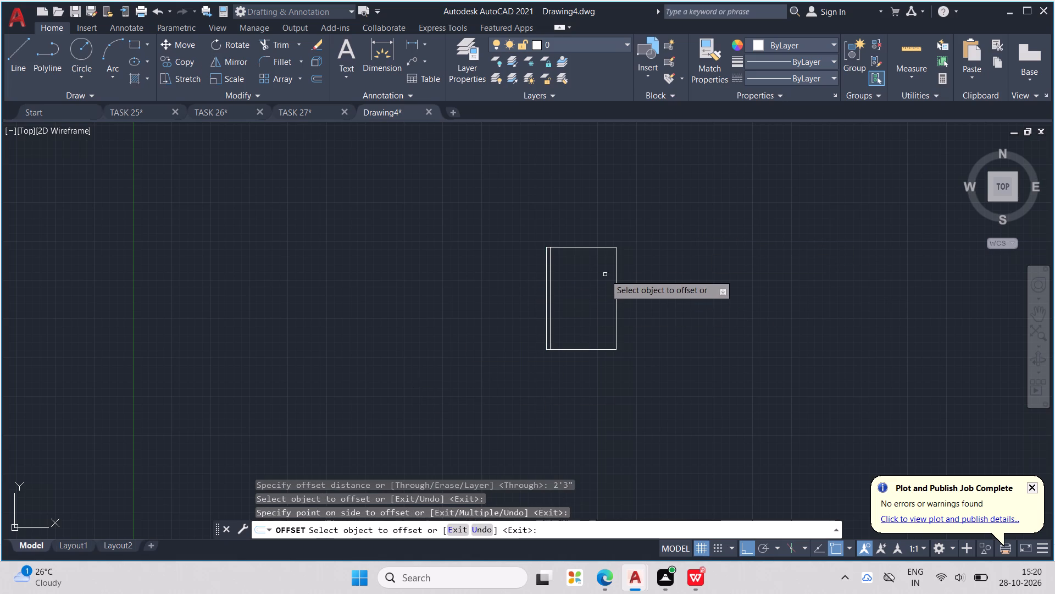
pyautogui.click(597, 246)
pyautogui.click(597, 279)
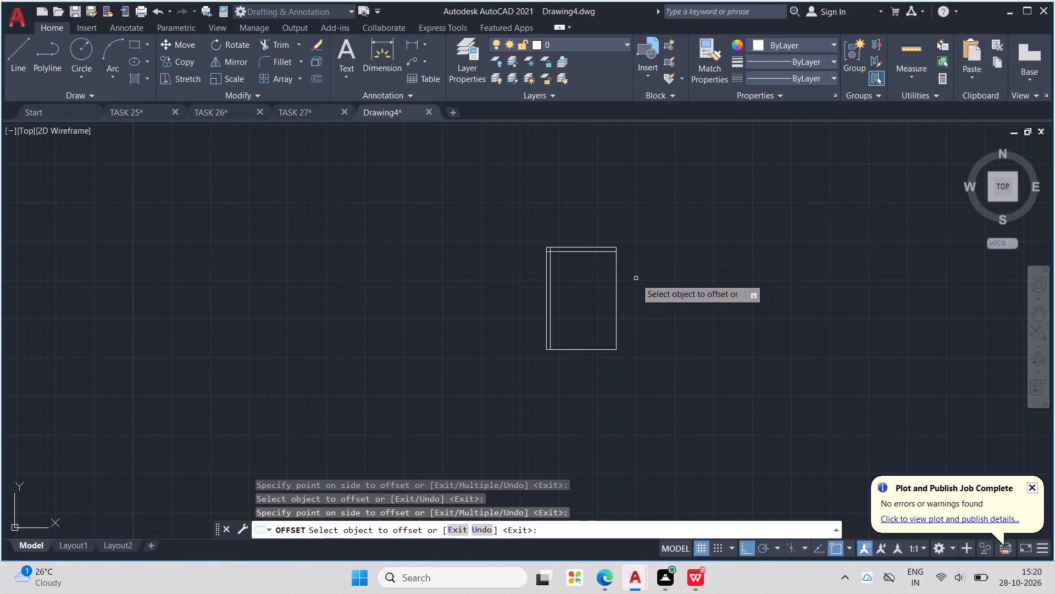
pyautogui.press('Escape')
pyautogui.press('Escape')
pyautogui.press('Escape')
pyautogui.press('Escape')
pyautogui.press('Escape')
# Offset the right edge of the outline inward by 3'.
pyautogui.press('o')
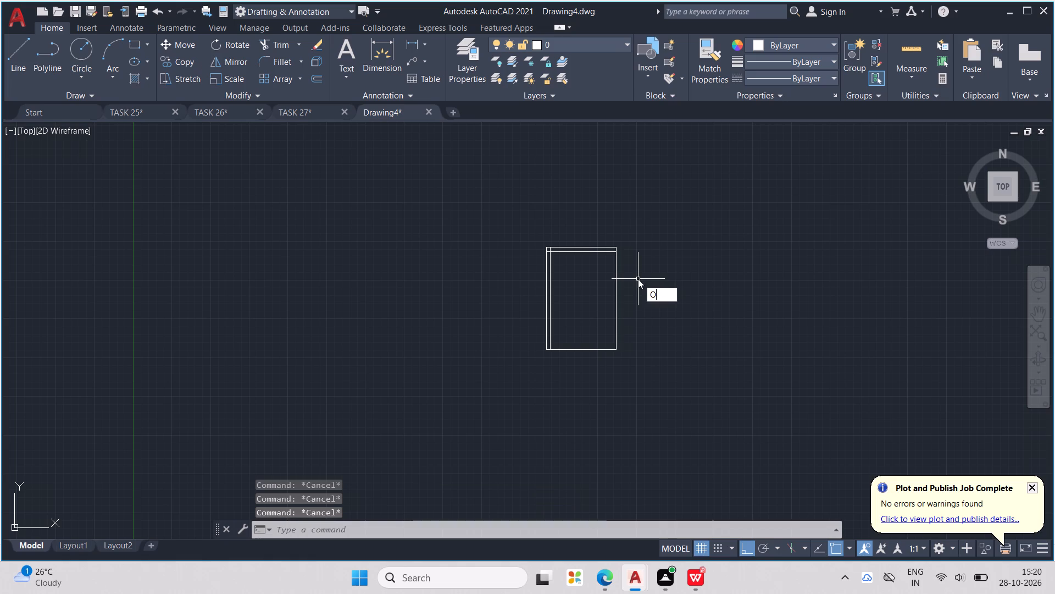
pyautogui.write('FF')
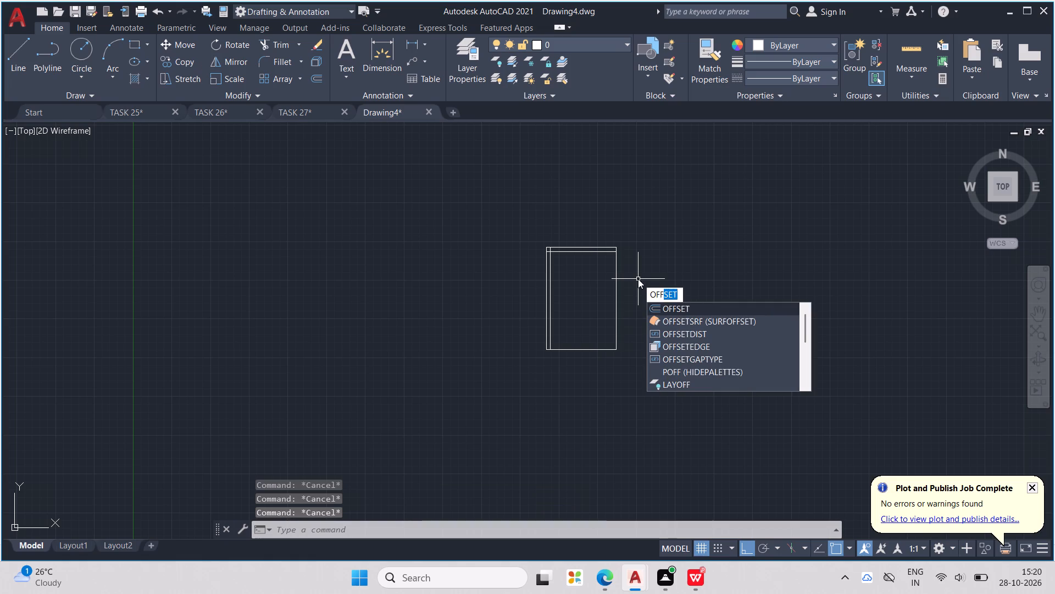
pyautogui.press('Return')
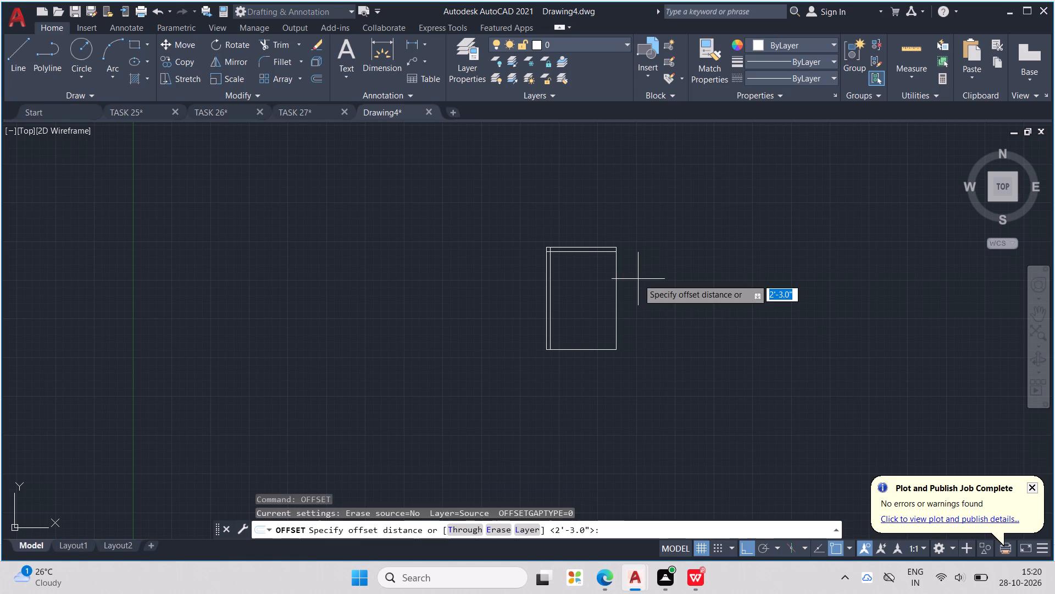
pyautogui.press('6')
pyautogui.press('BackSpace')
pyautogui.write("3'")
pyautogui.press('Return')
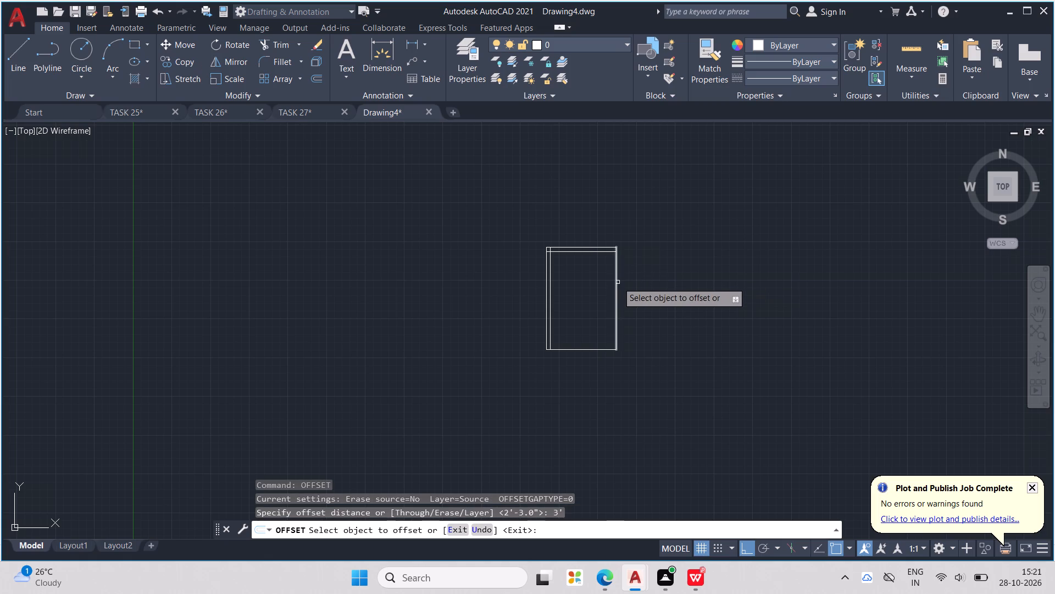
pyautogui.click(618, 282)
pyautogui.click(591, 295)
pyautogui.press('Escape')
pyautogui.press('Escape')
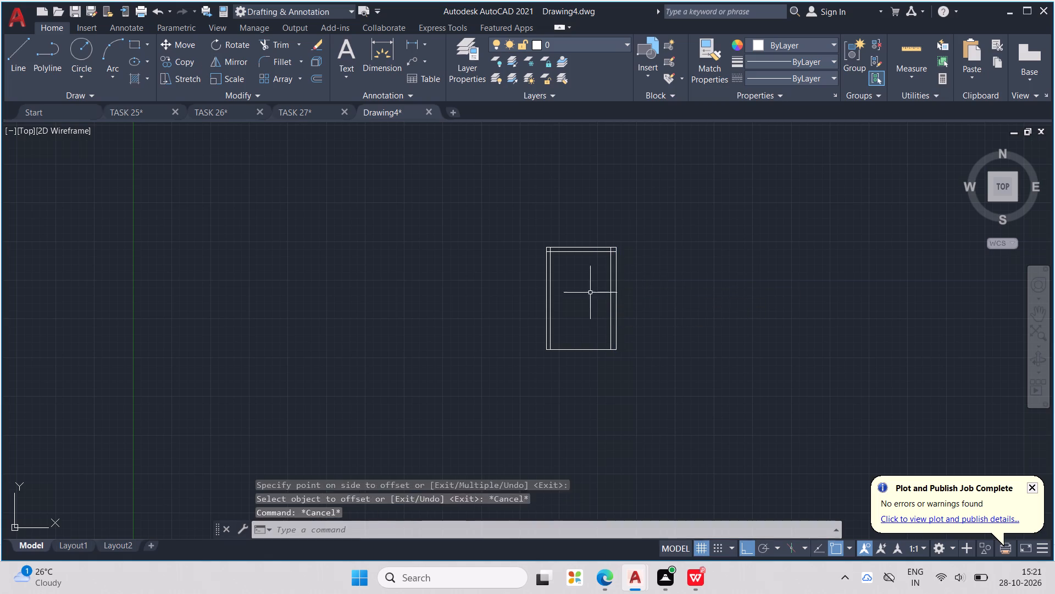
pyautogui.press('Escape')
pyautogui.press('Escape')
pyautogui.press('Escape')
pyautogui.press('Escape')
# Offset the bottom edge of the outline inward by 5'.
pyautogui.write('OFF')
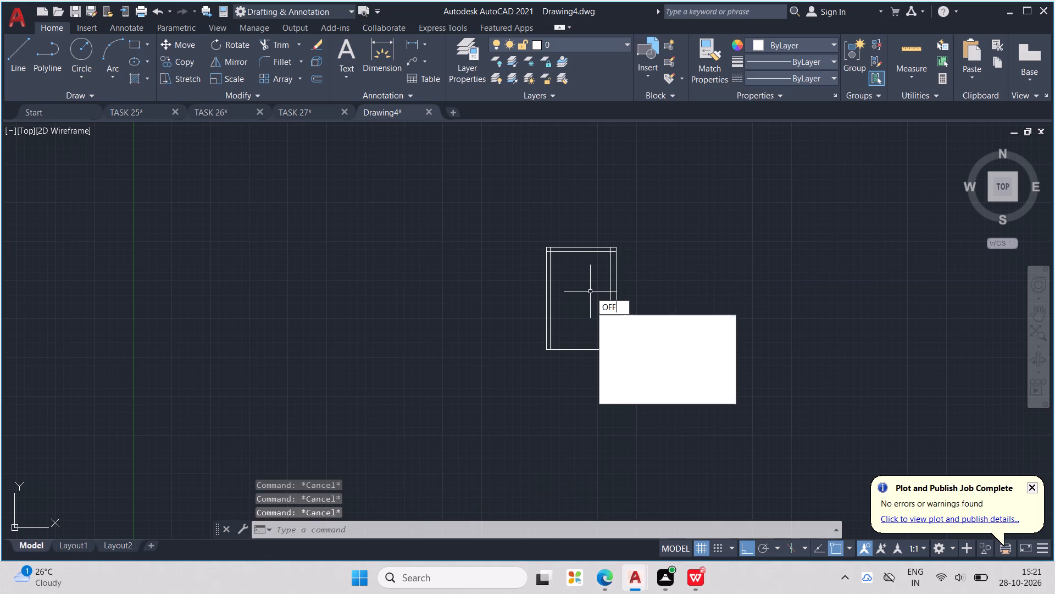
pyautogui.press('Return')
pyautogui.write("5'")
pyautogui.press('Return')
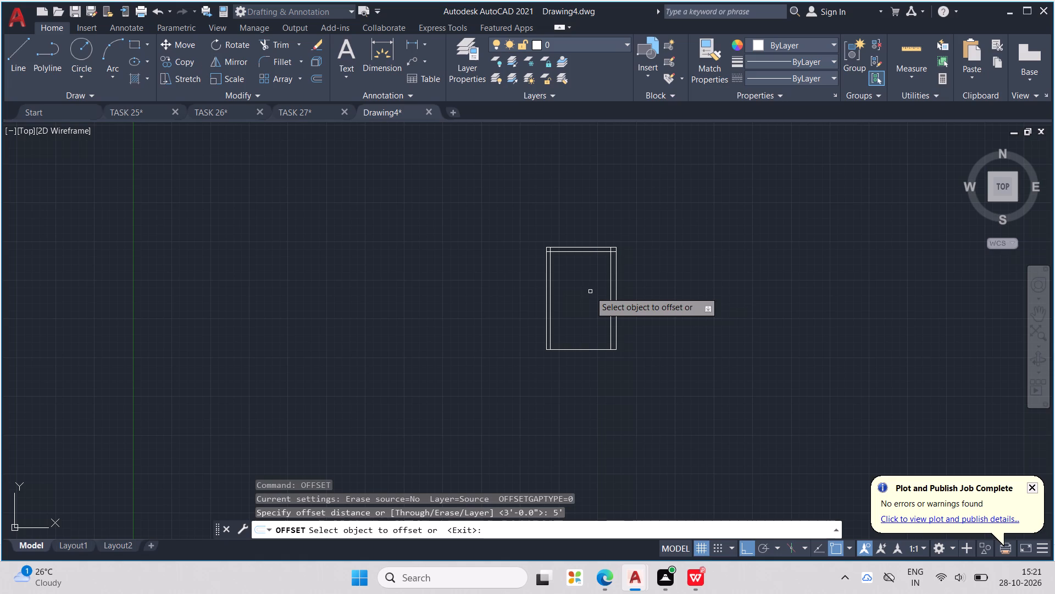
pyautogui.scroll(1, 571, 361)
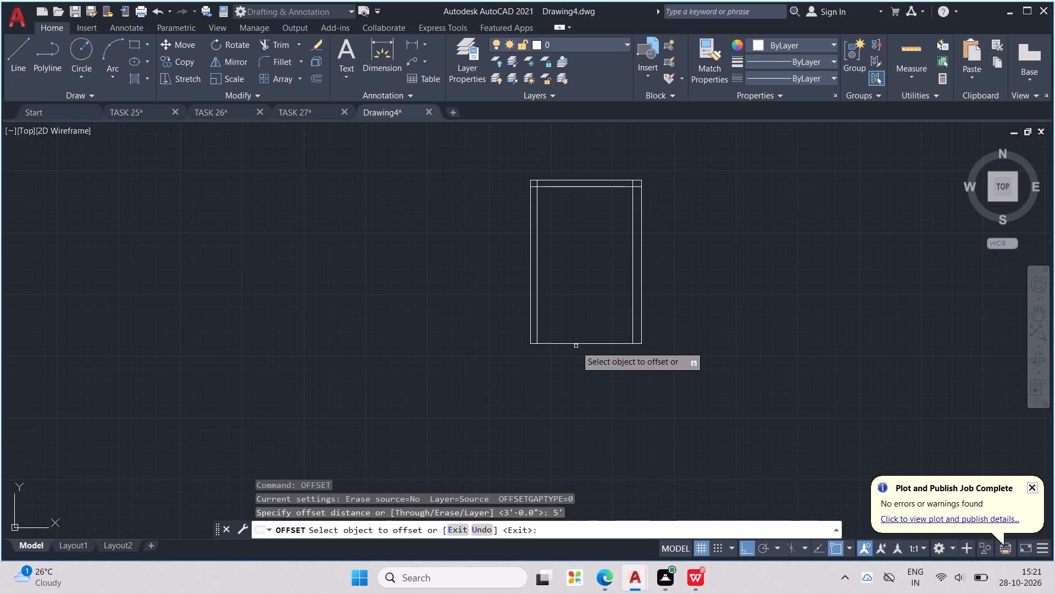
pyautogui.click(575, 343)
pyautogui.click(574, 315)
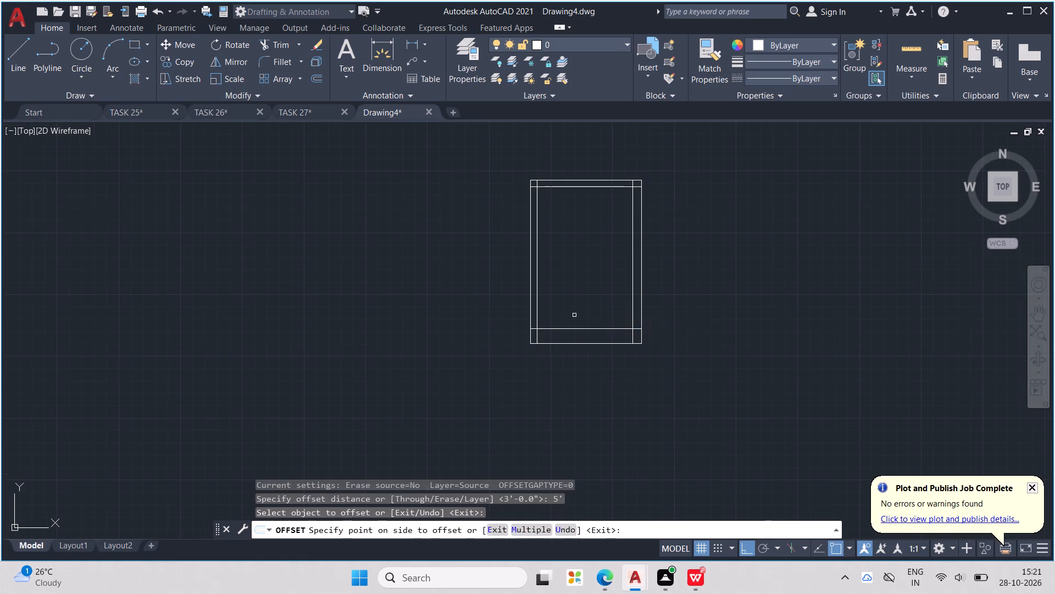
pyautogui.press('Escape')
pyautogui.press('Escape')
pyautogui.press('Escape')
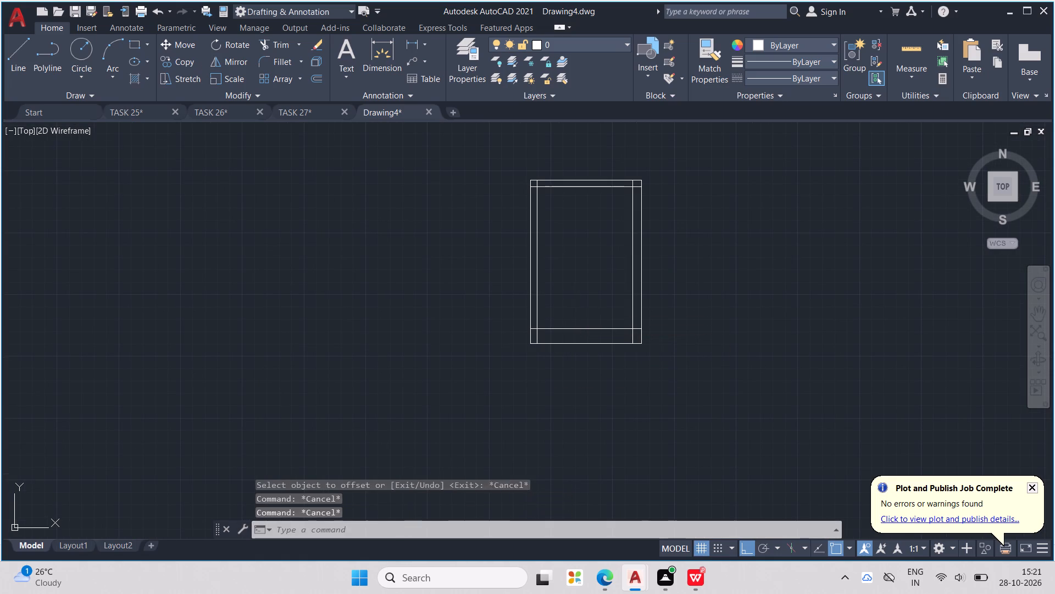
pyautogui.press('Escape')
pyautogui.press('Escape')
# Trim the overlapping offset line ends at the two upper corners between the inner lines and the outer outline.
pyautogui.write('TR')
pyautogui.press('Return')
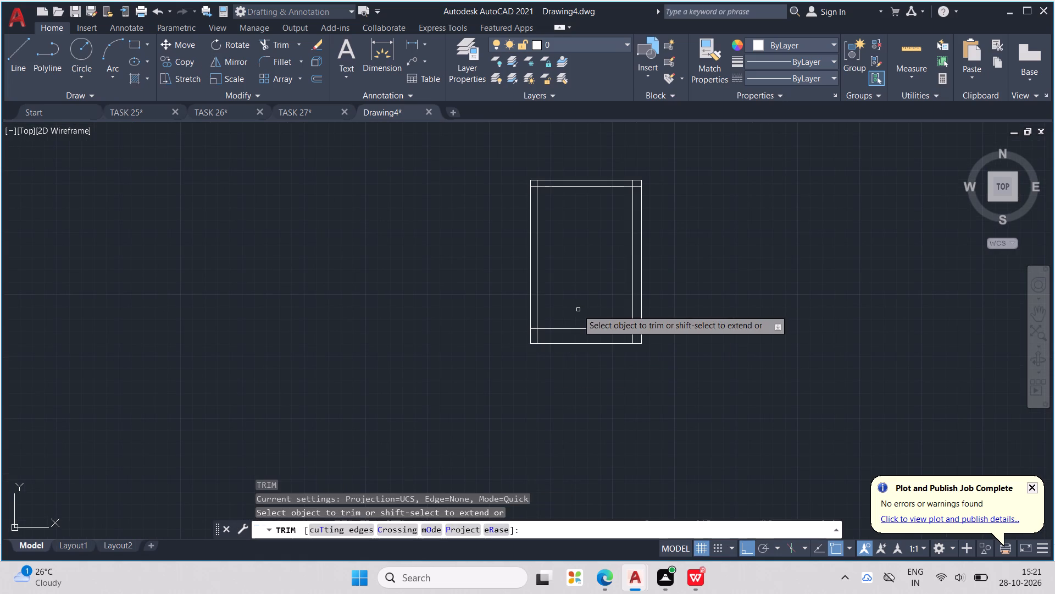
pyautogui.scroll(3, 522, 163)
pyautogui.scroll(2, 556, 206)
pyautogui.moveTo(545, 211); pyautogui.dragTo(506, 259)
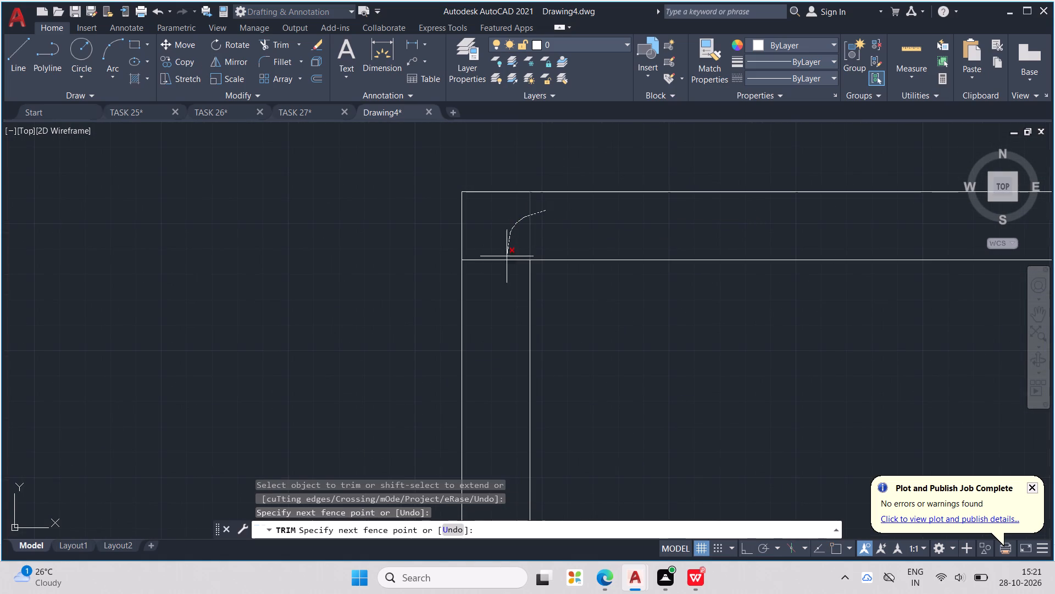
pyautogui.moveTo(506, 259); pyautogui.dragTo(503, 267)
pyautogui.scroll(-2, 510, 238)
pyautogui.moveTo(850, 232); pyautogui.dragTo(663, 209, button='middle')
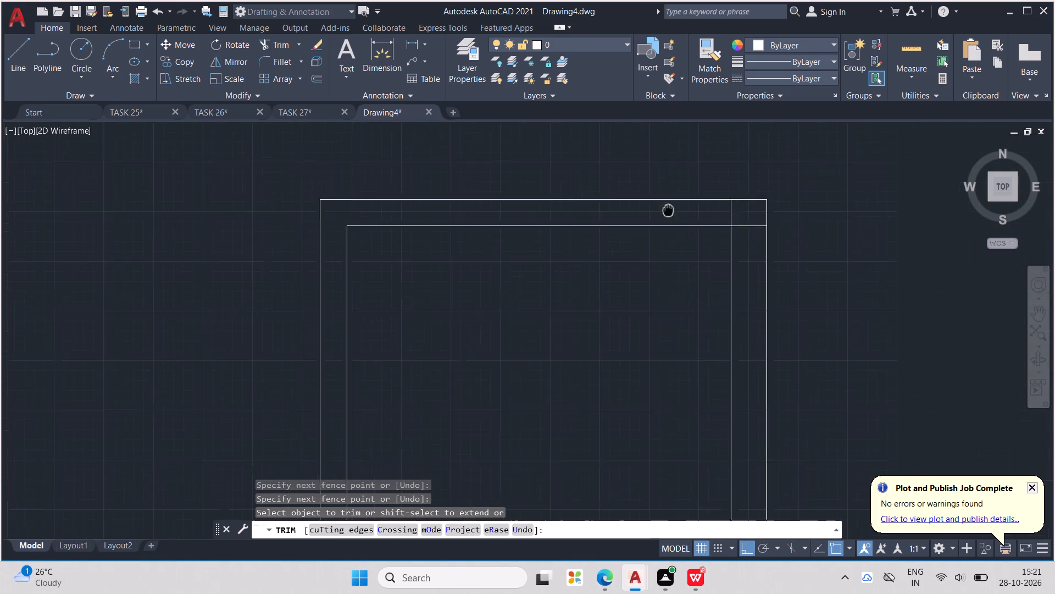
pyautogui.moveTo(663, 209); pyautogui.dragTo(619, 203, button='middle')
pyautogui.scroll(2, 663, 205)
pyautogui.moveTo(663, 205); pyautogui.dragTo(712, 253)
# Trim the overlapping offset line ends at the two lower corners so the inner lines form a closed rectangle.
pyautogui.scroll(-2, 708, 234)
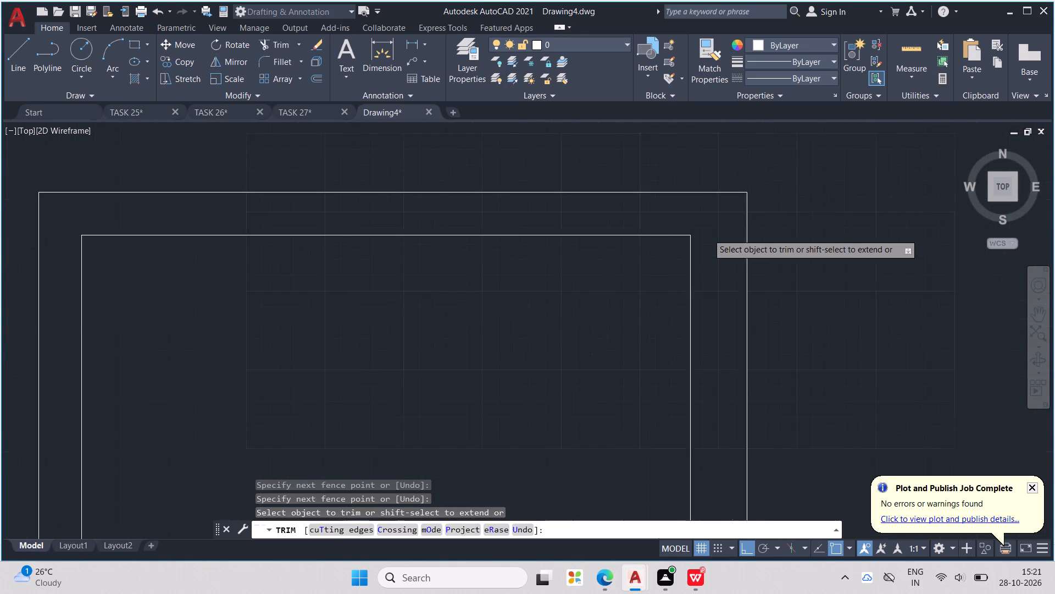
pyautogui.scroll(-4, 708, 234)
pyautogui.scroll(1, 684, 320)
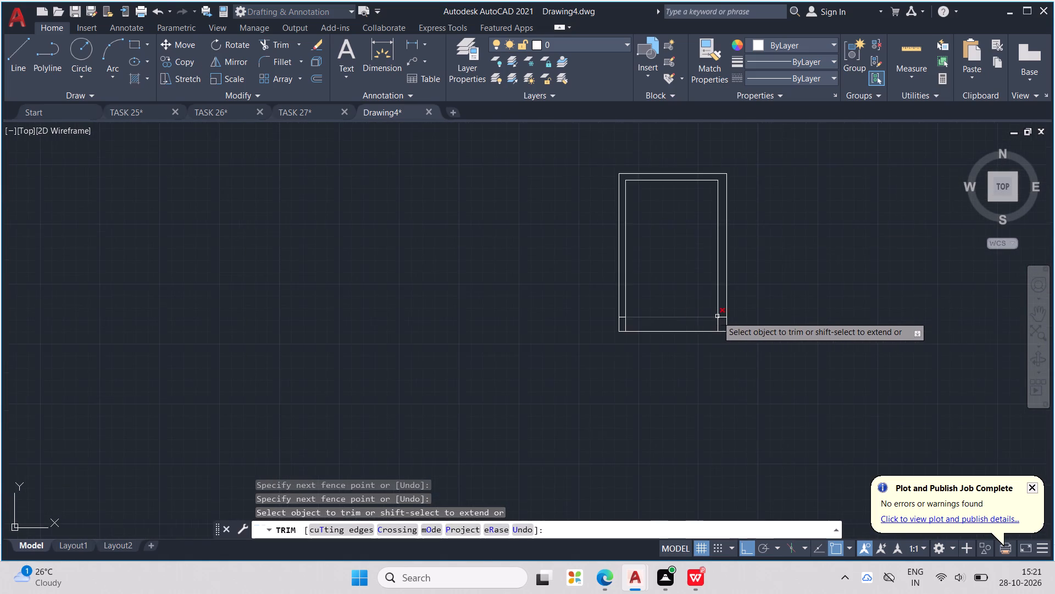
pyautogui.scroll(3, 717, 316)
pyautogui.moveTo(724, 317); pyautogui.dragTo(694, 353)
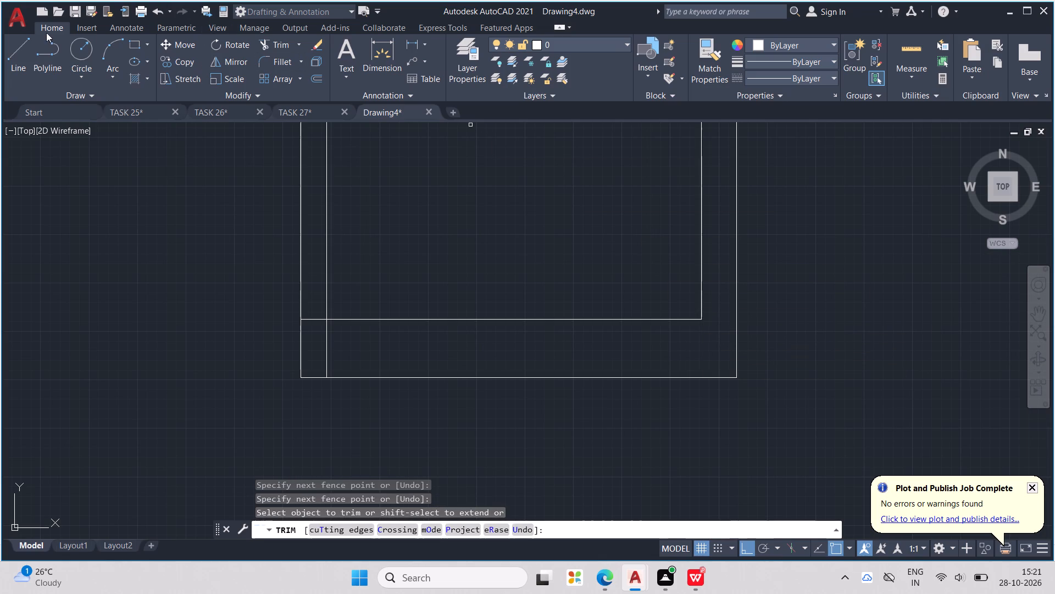
pyautogui.moveTo(264, 217); pyautogui.dragTo(495, 201, button='middle')
pyautogui.scroll(-1, 274, 218)
pyautogui.scroll(2, 542, 291)
pyautogui.scroll(1, 496, 239)
pyautogui.moveTo(487, 199); pyautogui.dragTo(543, 255)
pyautogui.scroll(-5, 544, 251)
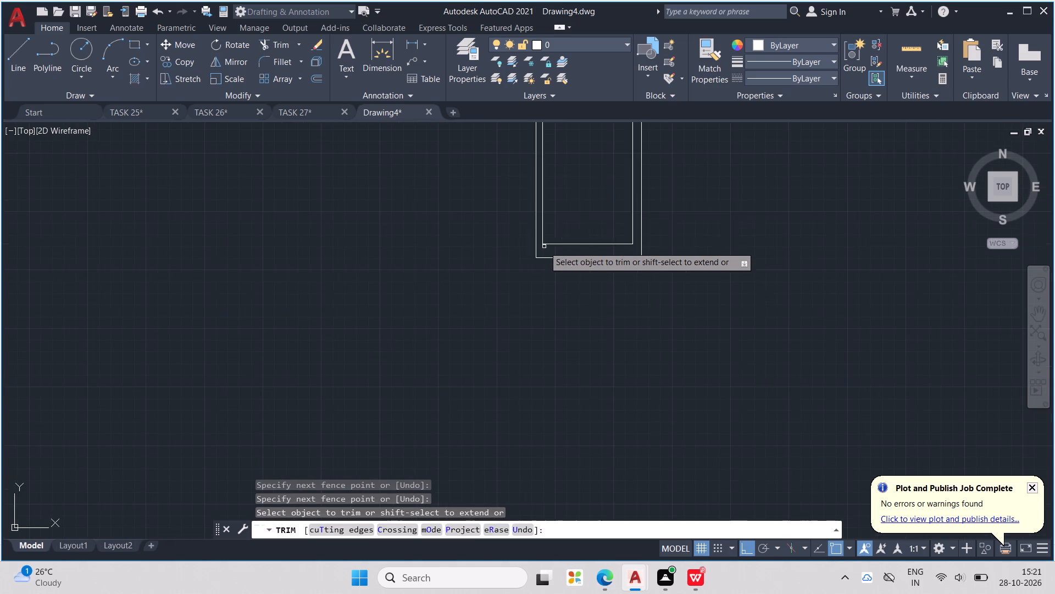
pyautogui.moveTo(558, 182); pyautogui.dragTo(559, 278, button='middle')
pyautogui.scroll(1, 555, 268)
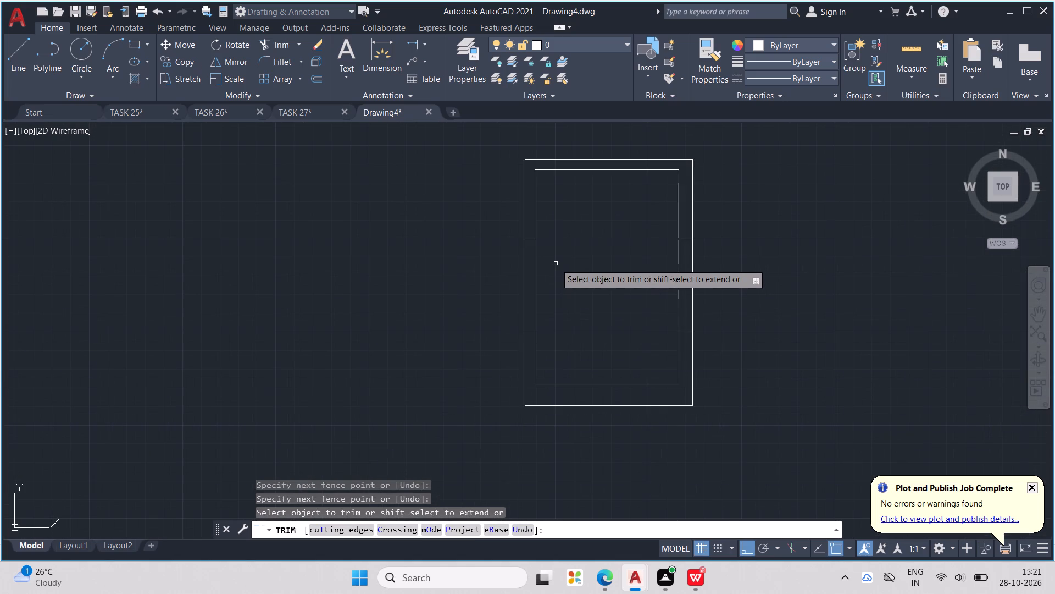
pyautogui.press('Escape')
pyautogui.press('Escape')
pyautogui.press('Escape')
pyautogui.press('Escape')
pyautogui.press('Escape')
pyautogui.press('Escape')
pyautogui.press('Escape')
pyautogui.press('Escape')
pyautogui.press('Escape')
pyautogui.press('Escape')
pyautogui.press('Escape')
pyautogui.press('Escape')
pyautogui.press('Escape')
pyautogui.press('Escape')
pyautogui.press('Escape')
pyautogui.press('Escape')
pyautogui.press('Escape')
pyautogui.press('Escape')
pyautogui.press('Escape')
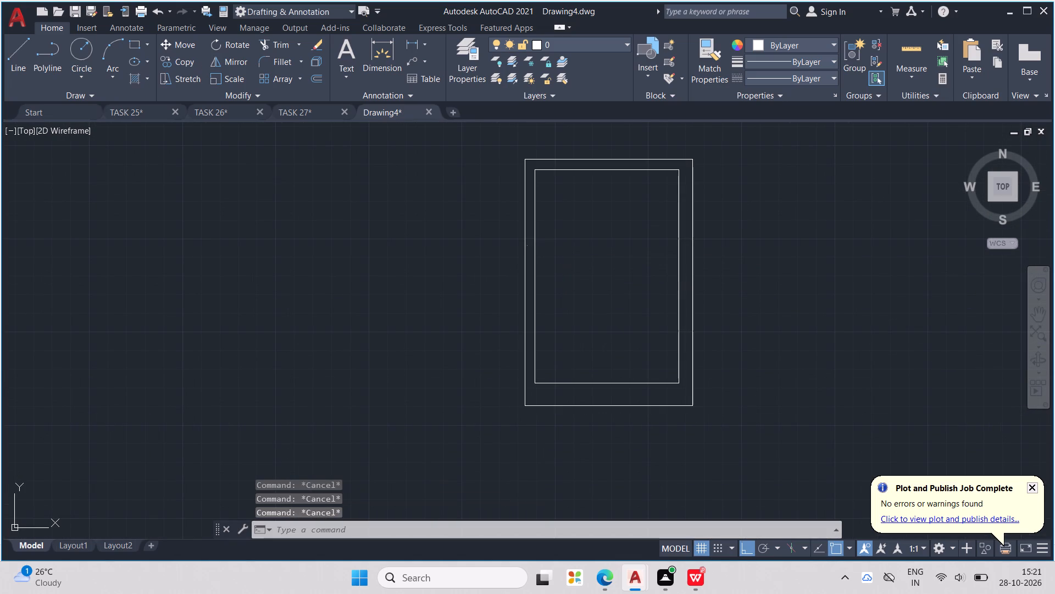
# Offset all four edges of the outer plot outline inward by 4.5" for the boundary wall thickness.
pyautogui.write('OFF')
pyautogui.press('Return')
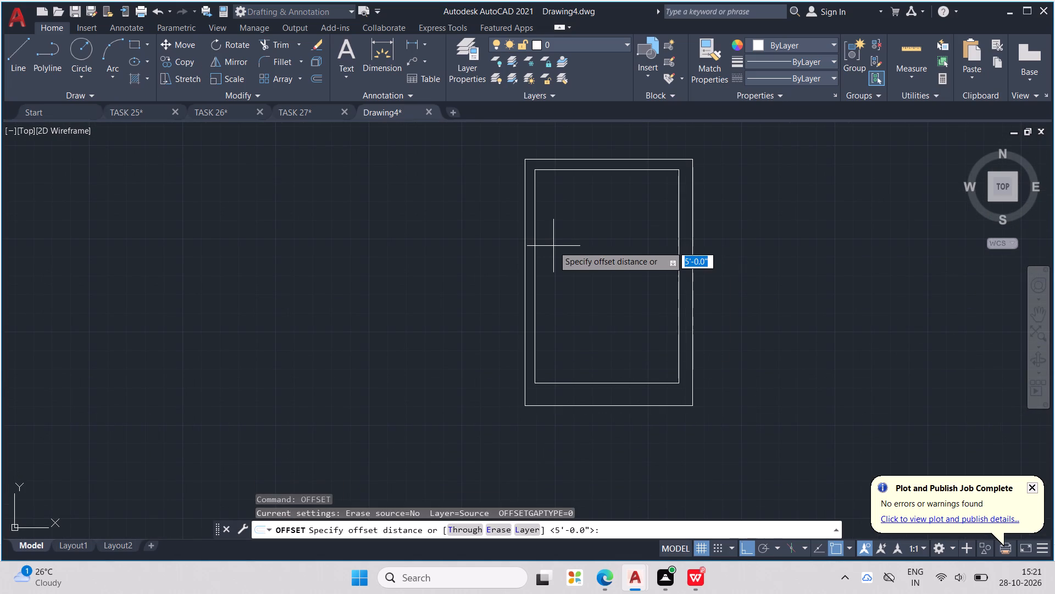
pyautogui.write('4.5')
pyautogui.hotkey('shift', '"')
pyautogui.press('Return')
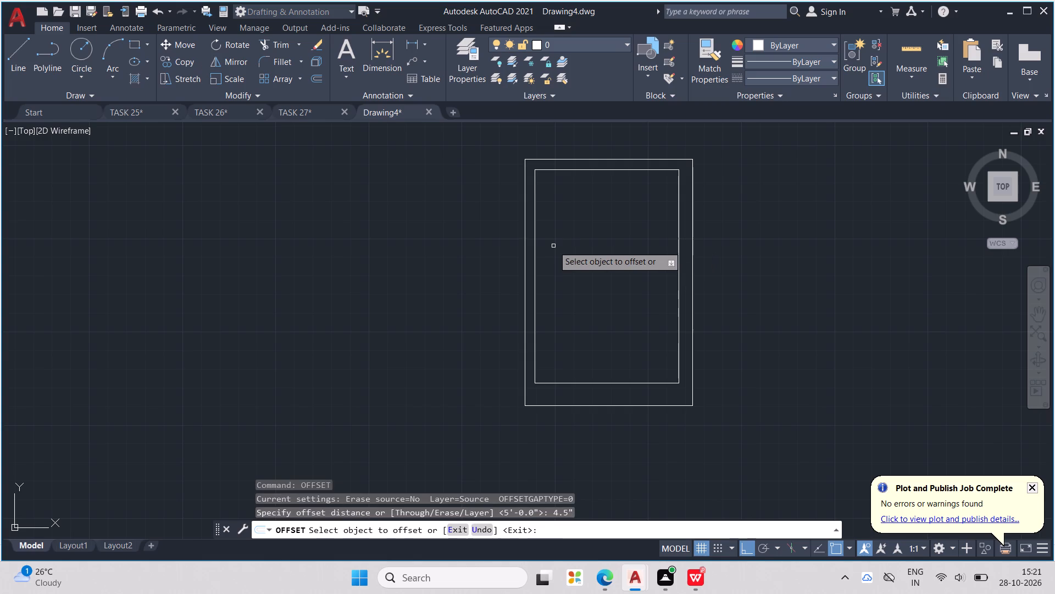
pyautogui.click(588, 158)
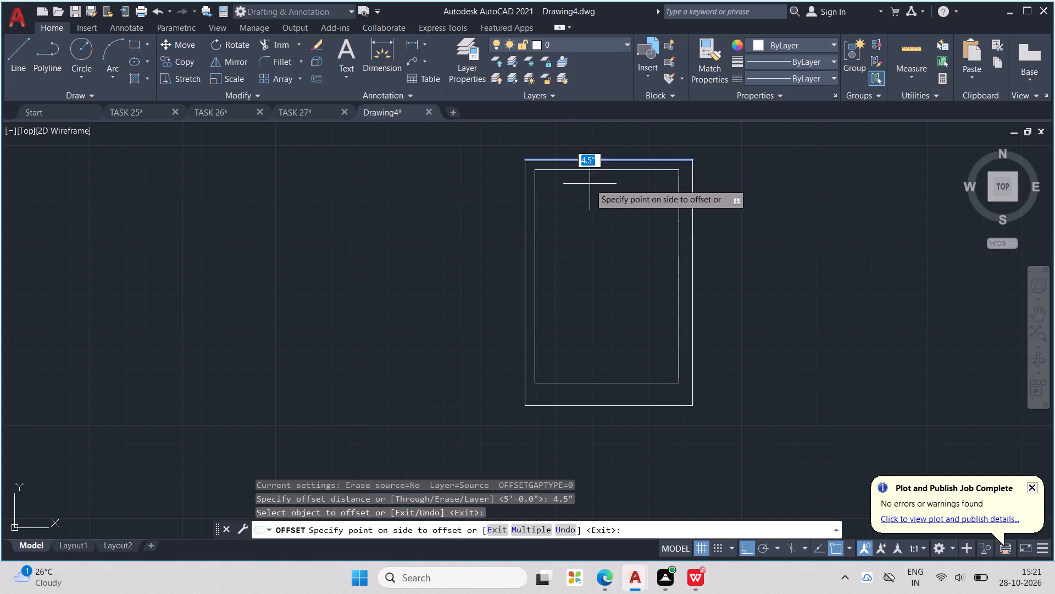
pyautogui.click(590, 184)
pyautogui.click(524, 183)
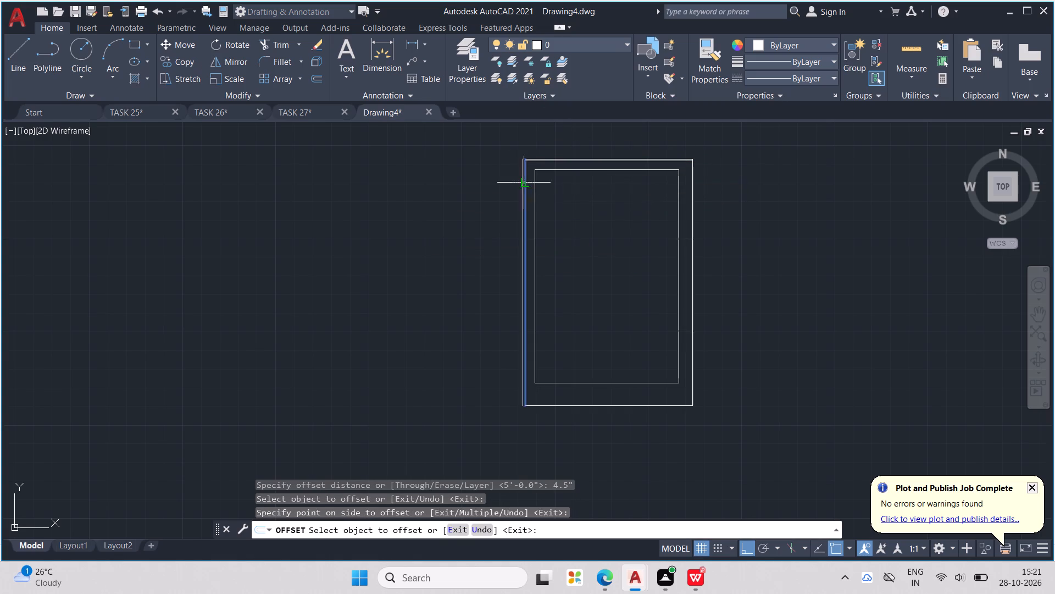
pyautogui.click(549, 189)
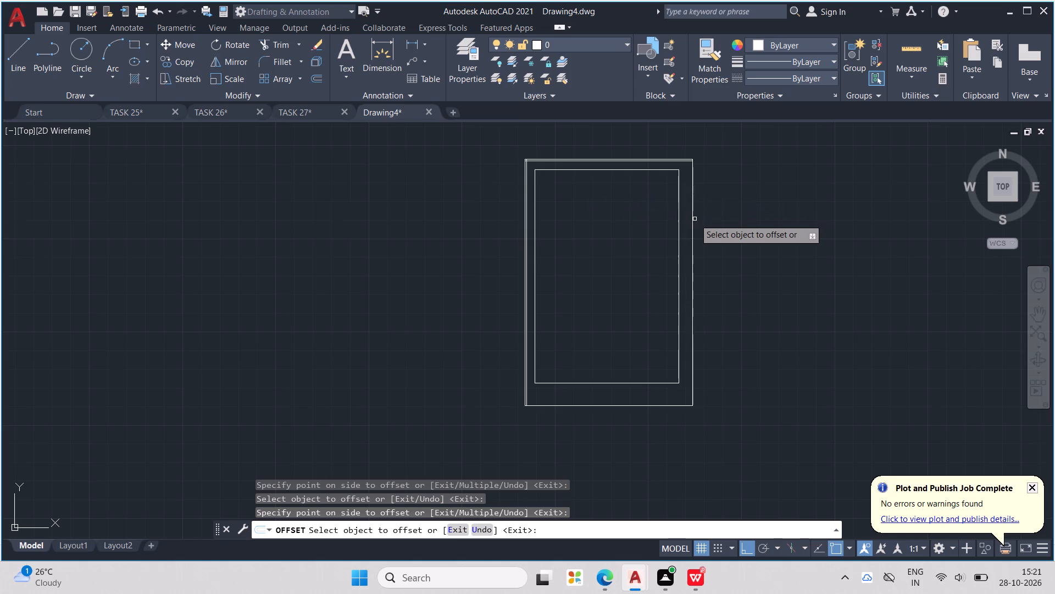
pyautogui.click(693, 221)
pyautogui.click(664, 235)
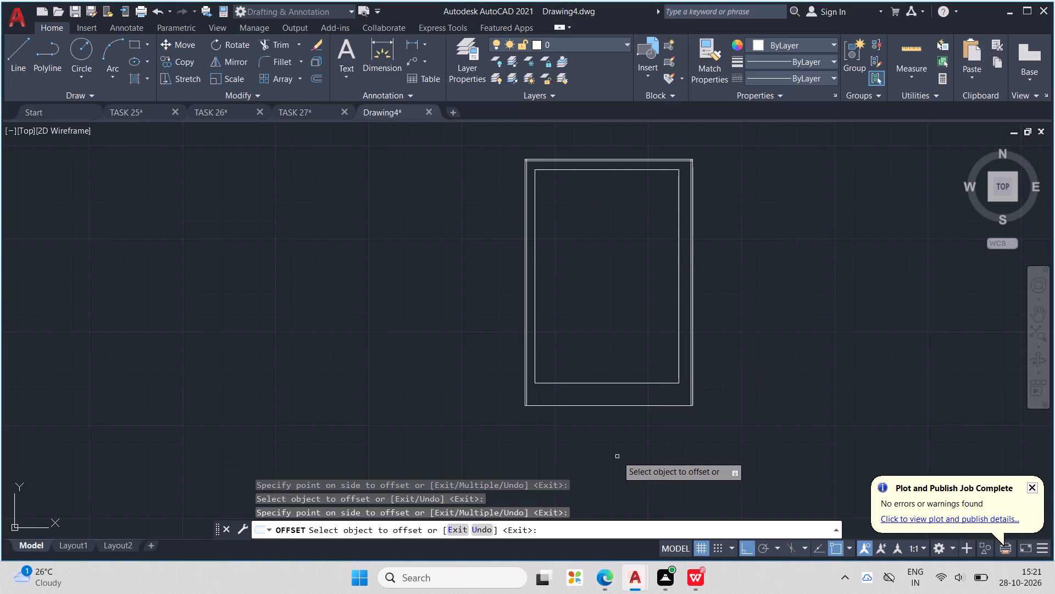
pyautogui.click(621, 405)
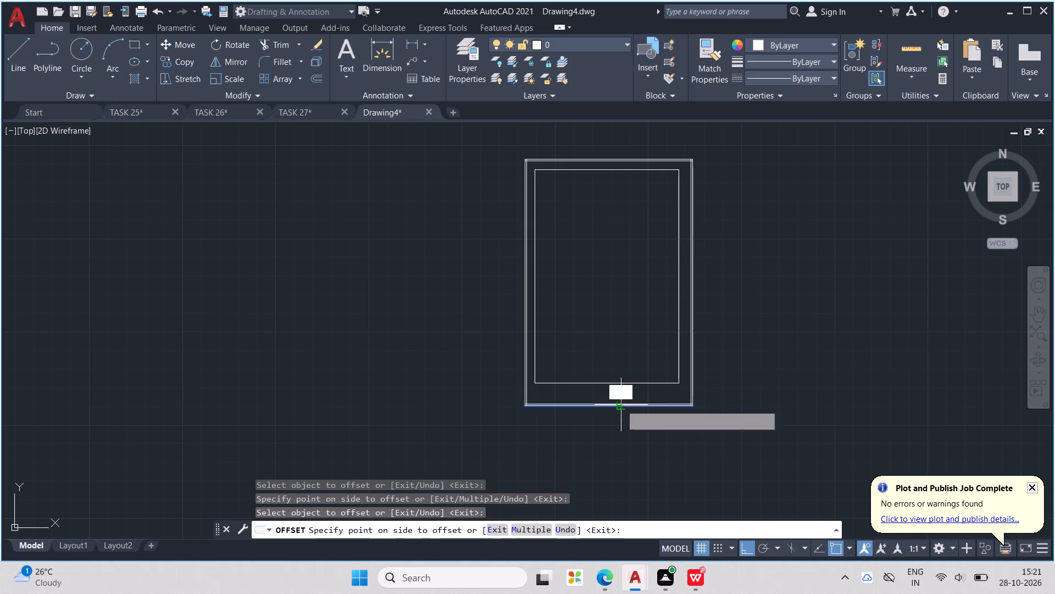
pyautogui.click(619, 391)
pyautogui.press('Escape')
pyautogui.press('Escape')
pyautogui.press('Escape')
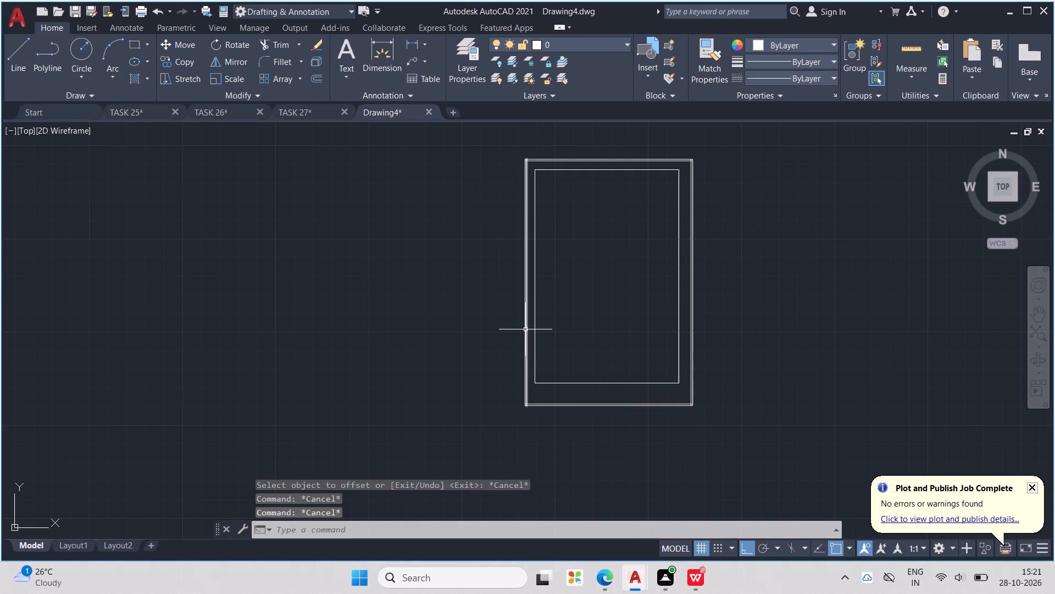
pyautogui.press('Escape')
pyautogui.press('Escape')
pyautogui.press('Escape')
pyautogui.press('Escape')
pyautogui.press('Escape')
pyautogui.press('Escape')
pyautogui.press('Escape')
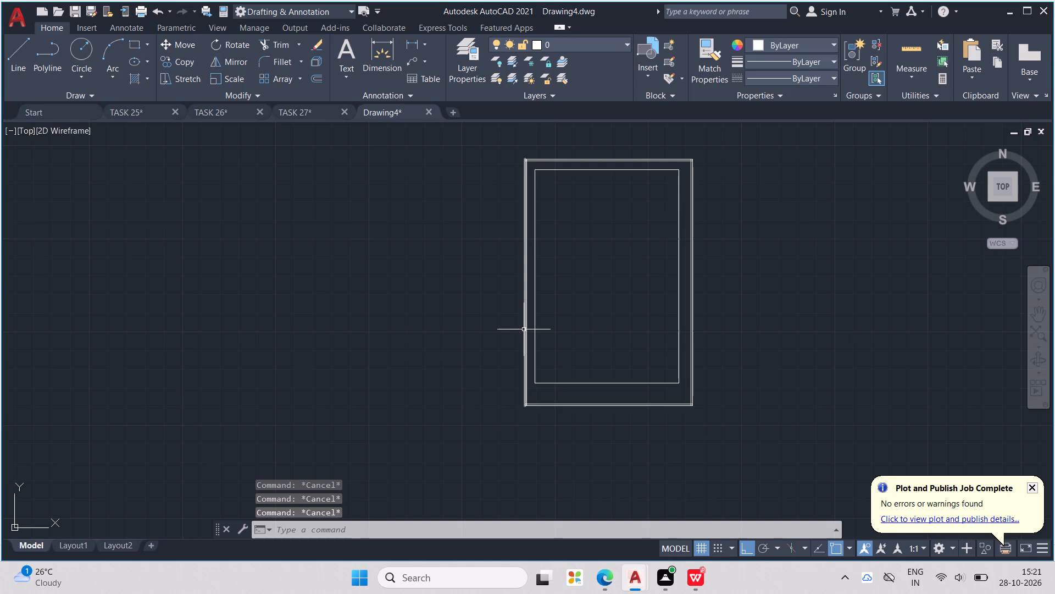
pyautogui.press('Escape')
pyautogui.press('Escape')
# Trim the overlapping 4.5" offset line ends at the two upper corners of the boundary wall.
pyautogui.write('TR')
pyautogui.press('Return')
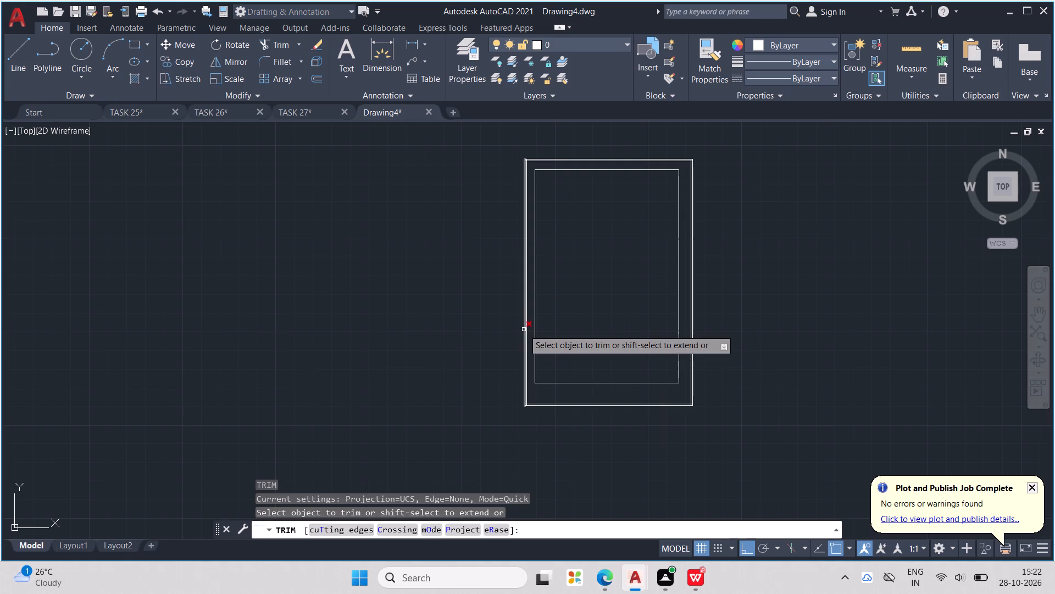
pyautogui.scroll(6, 531, 144)
pyautogui.scroll(2, 466, 259)
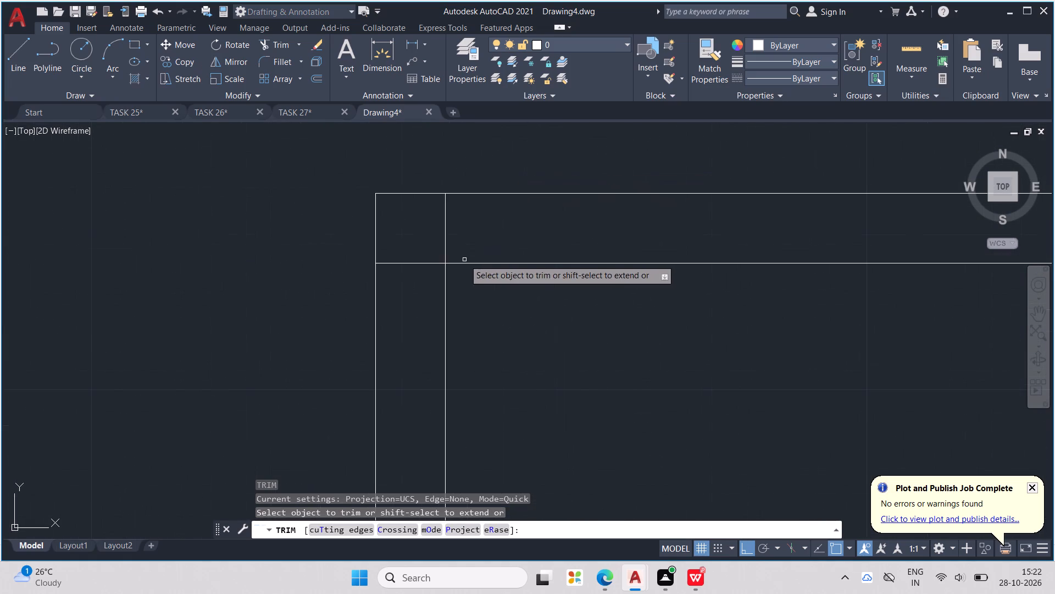
pyautogui.moveTo(447, 228); pyautogui.dragTo(401, 278)
pyautogui.moveTo(397, 278); pyautogui.dragTo(402, 252)
pyautogui.scroll(-2, 406, 250)
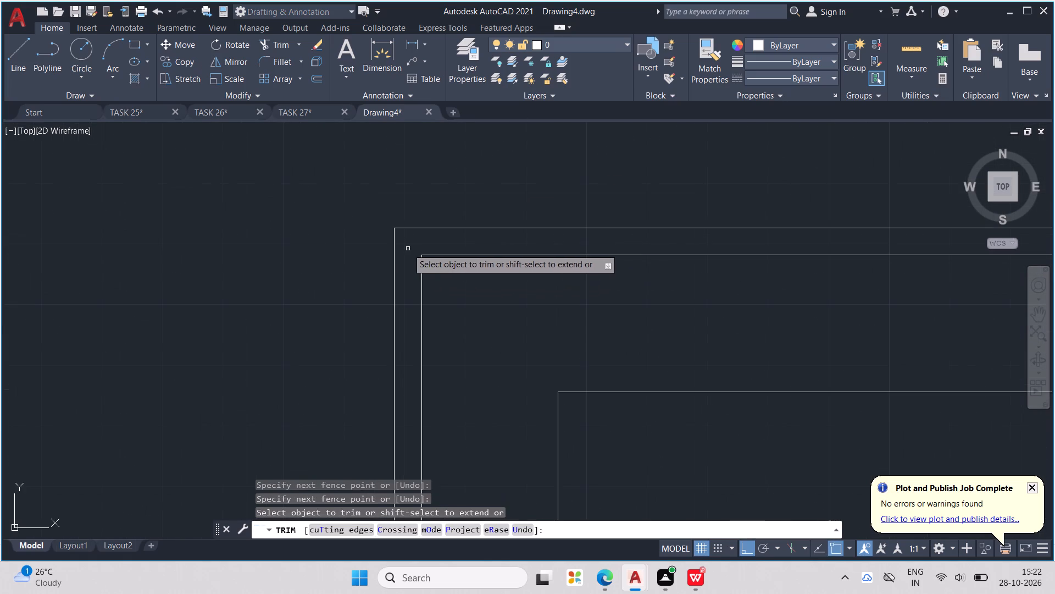
pyautogui.scroll(-2, 488, 249)
pyautogui.moveTo(529, 268); pyautogui.dragTo(19, 223, button='middle')
pyautogui.scroll(-2, 520, 223)
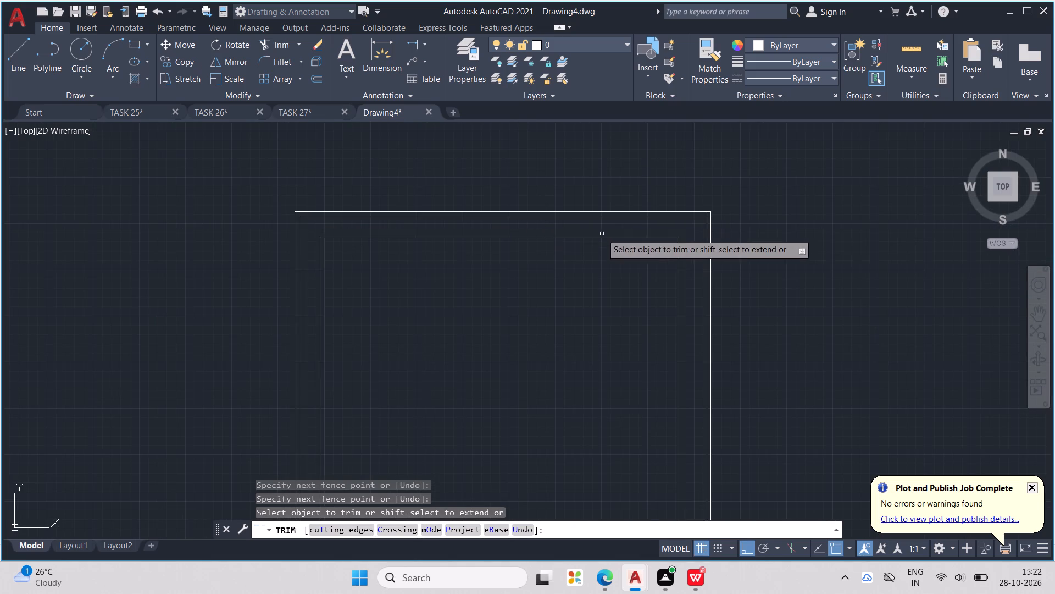
pyautogui.scroll(5, 721, 220)
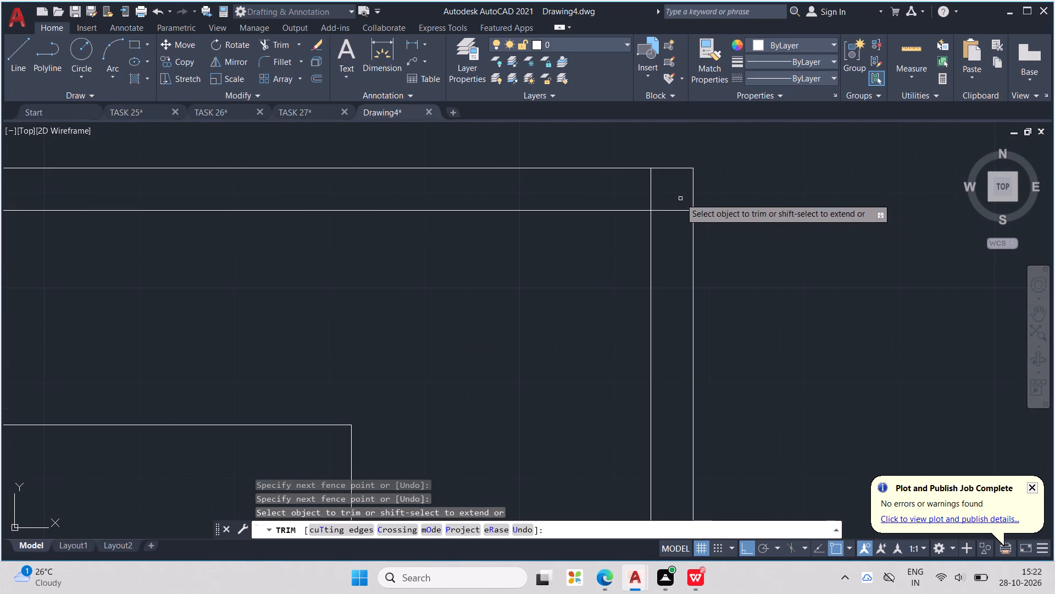
pyautogui.moveTo(635, 184); pyautogui.dragTo(671, 221)
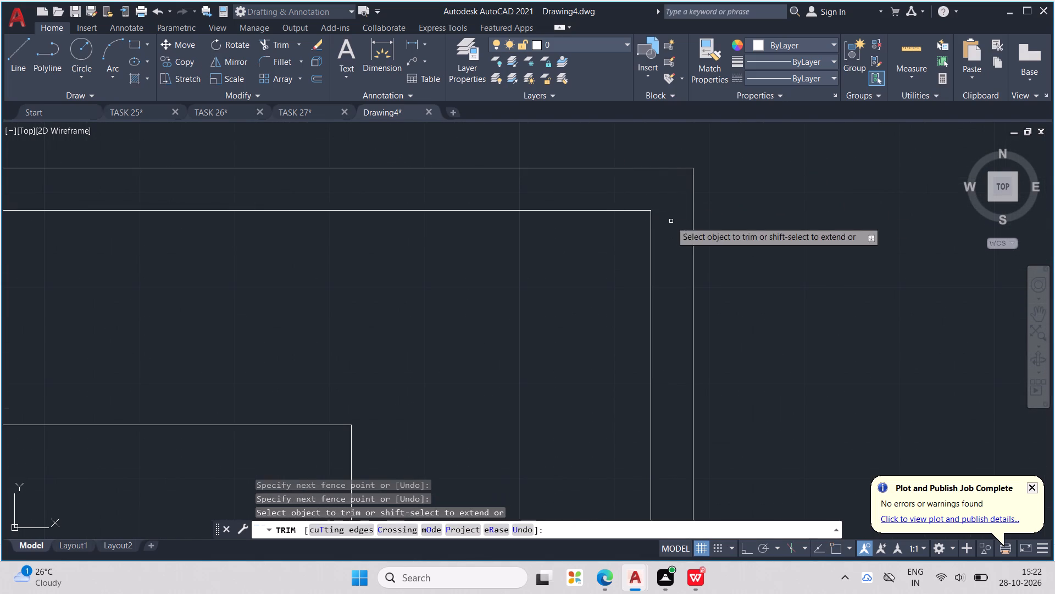
# Trim the overlapping 4.5" offset line ends at the two lower corners of the boundary wall.
pyautogui.scroll(-8, 649, 187)
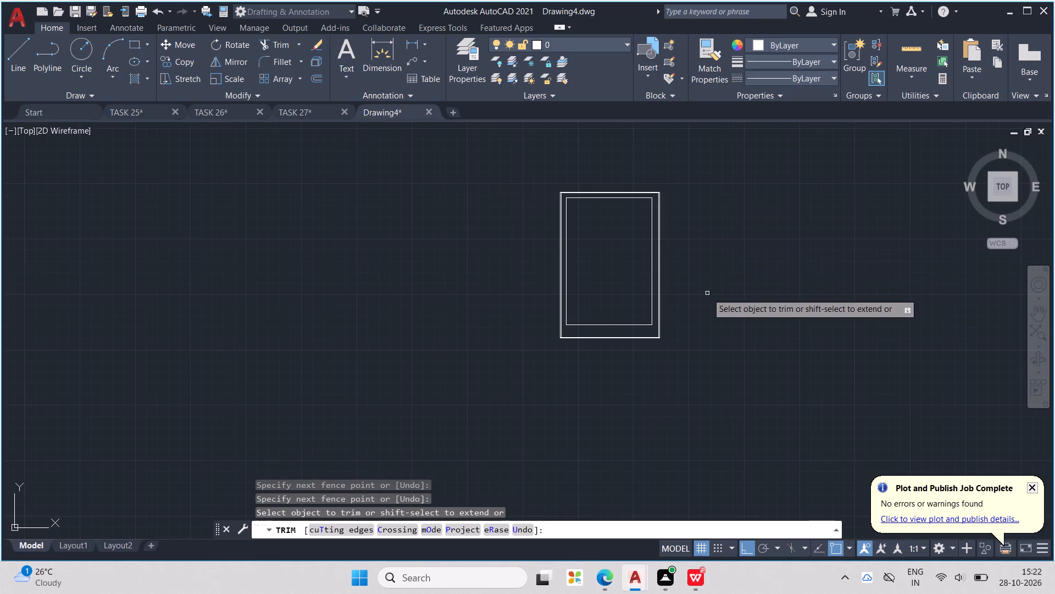
pyautogui.scroll(1, 701, 310)
pyautogui.scroll(2, 664, 348)
pyautogui.scroll(3, 577, 356)
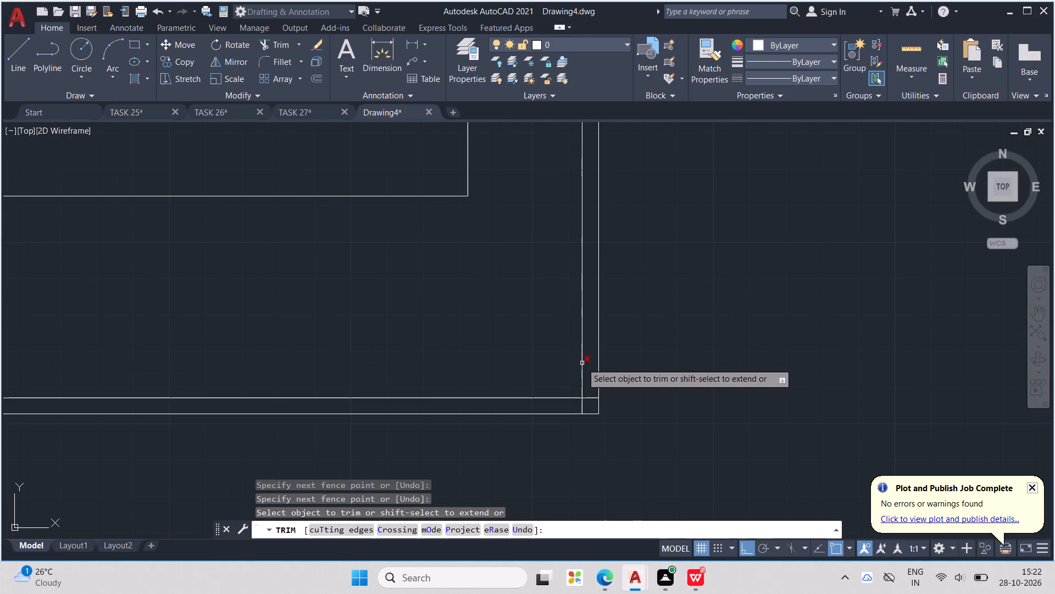
pyautogui.scroll(1, 583, 377)
pyautogui.moveTo(593, 391); pyautogui.dragTo(573, 427)
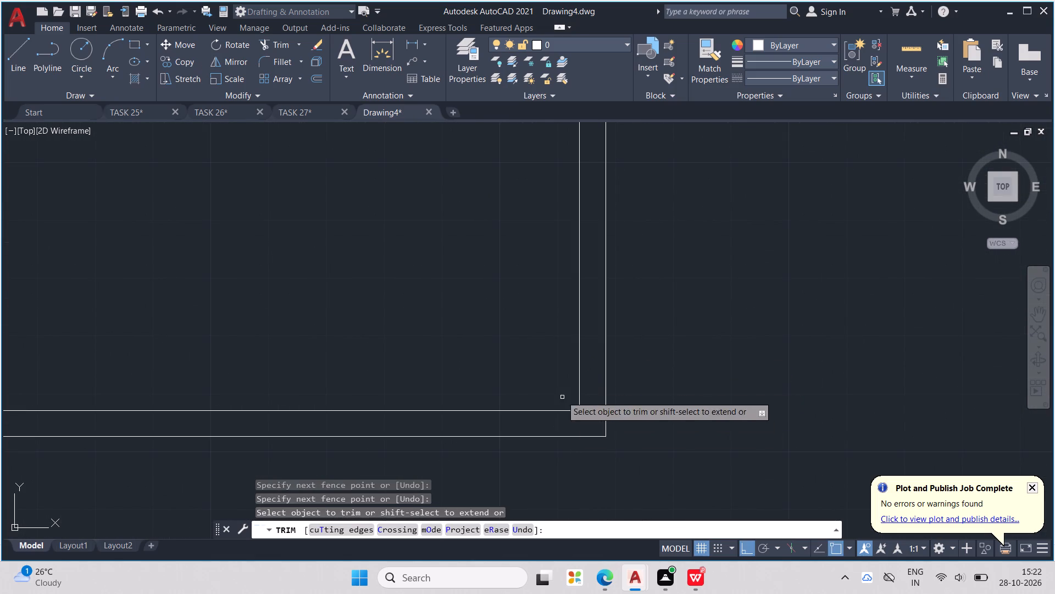
pyautogui.scroll(-3, 549, 376)
pyautogui.moveTo(470, 339); pyautogui.dragTo(802, 301, button='middle')
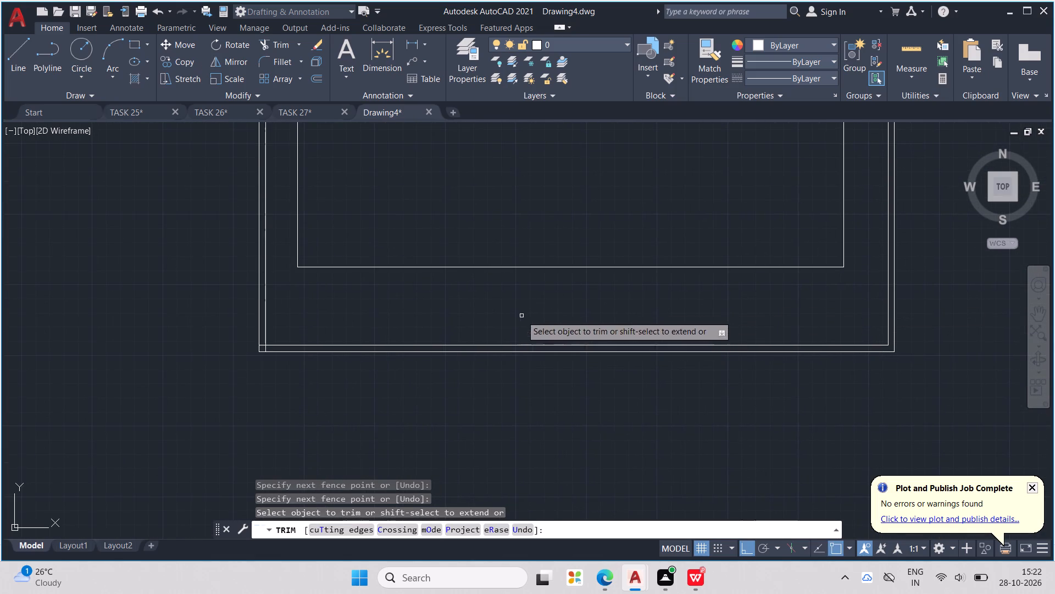
pyautogui.moveTo(521, 316); pyautogui.dragTo(682, 316, button='middle')
pyautogui.scroll(4, 412, 351)
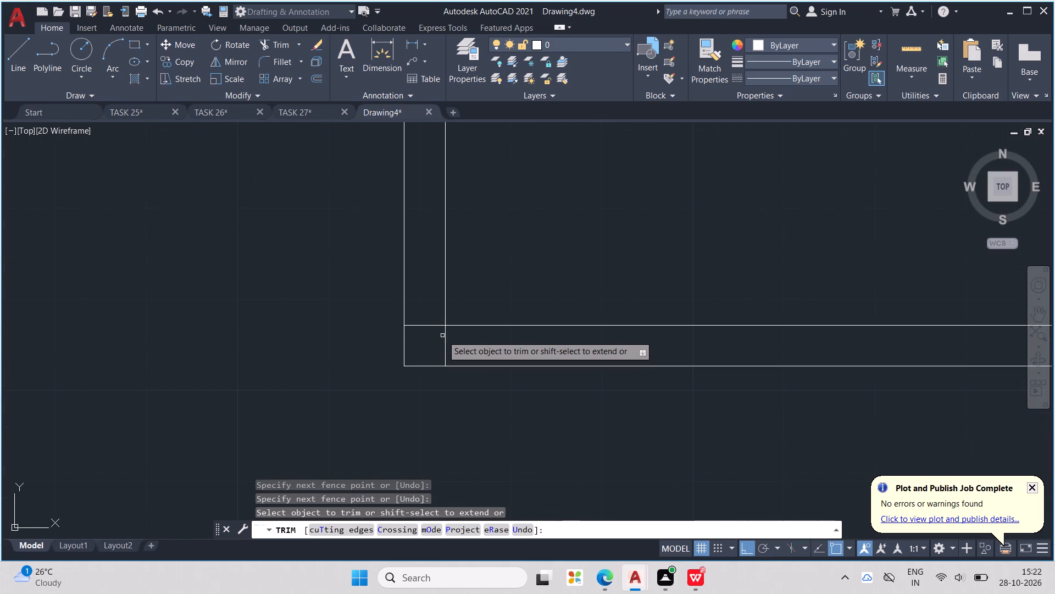
pyautogui.moveTo(431, 309); pyautogui.dragTo(457, 338)
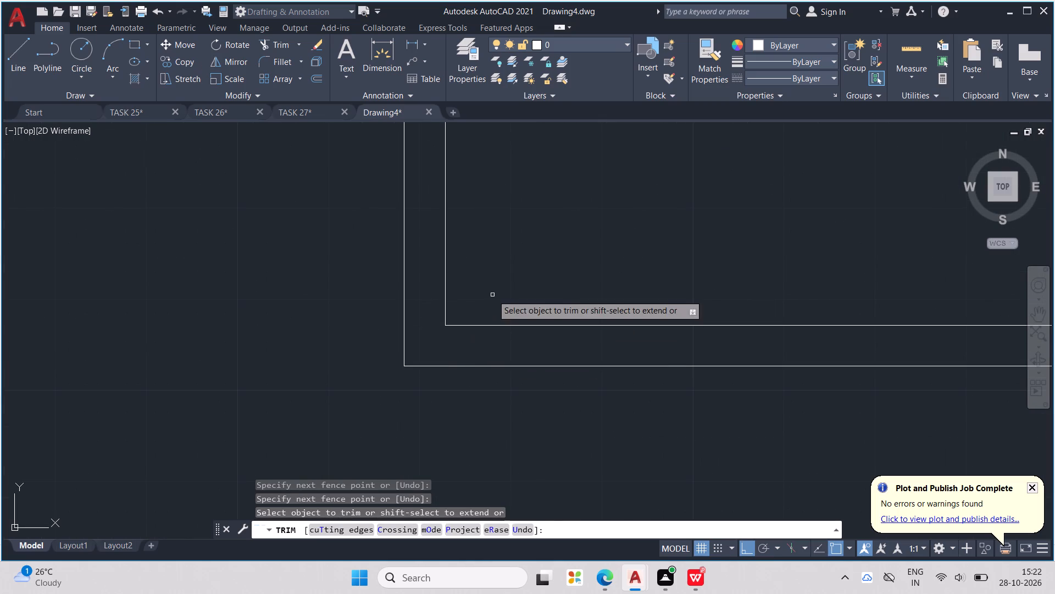
pyautogui.moveTo(530, 221); pyautogui.dragTo(491, 311, button='middle')
pyautogui.scroll(-6, 491, 307)
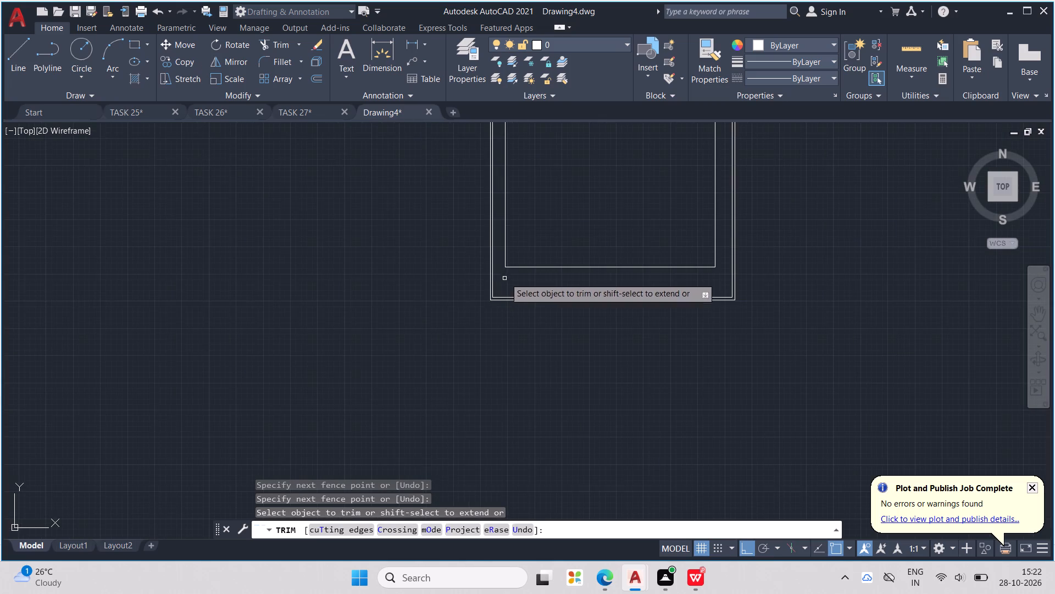
pyautogui.moveTo(506, 276); pyautogui.dragTo(455, 387, button='middle')
pyautogui.press('Escape')
pyautogui.press('Escape')
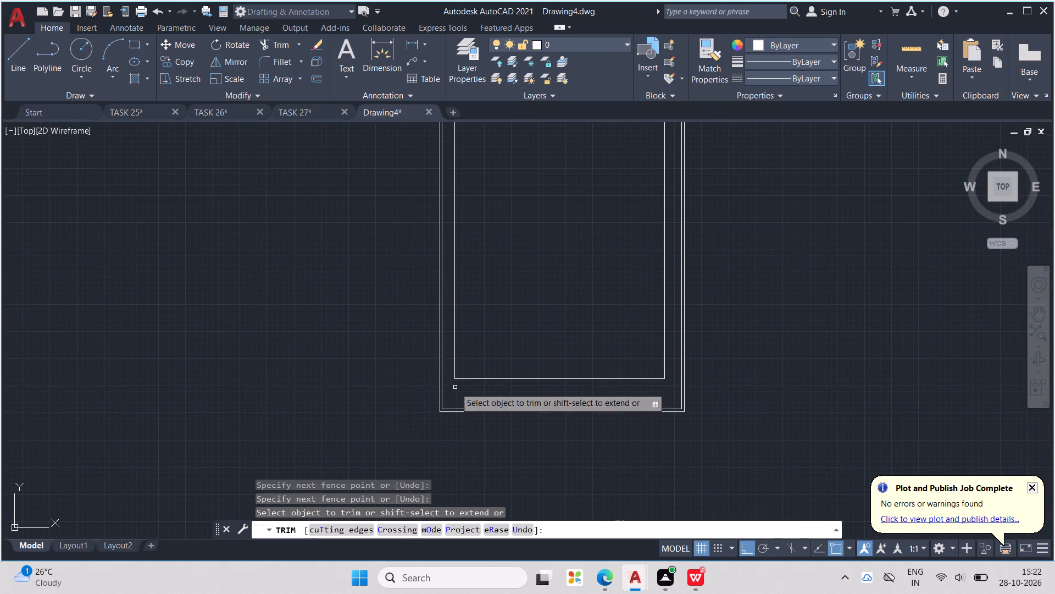
pyautogui.press('Escape')
pyautogui.press('Escape')
pyautogui.press('Escape')
pyautogui.press('Escape')
pyautogui.press('Escape')
# Offset all four edges of the inner building rectangle inward by 9" for the outer wall thickness.
pyautogui.write('OFF')
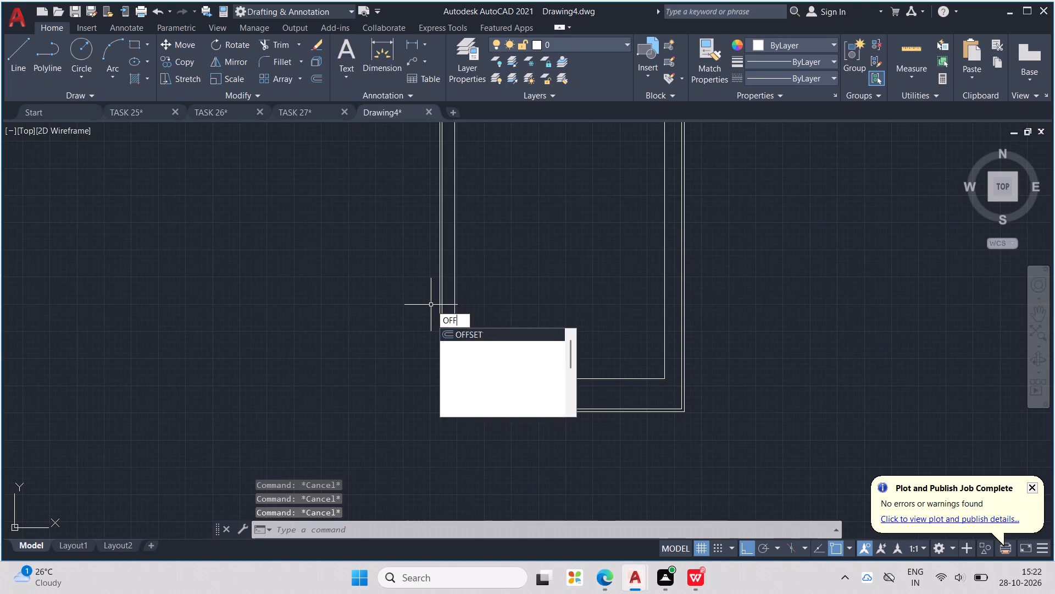
pyautogui.press('Return')
pyautogui.write('9"')
pyautogui.press('Return')
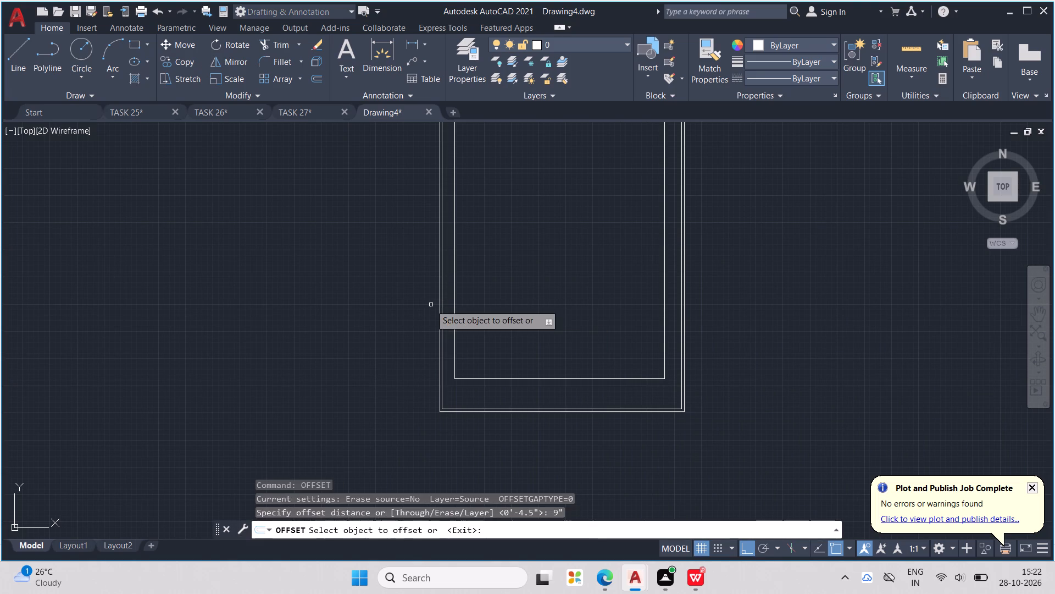
pyautogui.scroll(-2, 443, 273)
pyautogui.scroll(1, 471, 194)
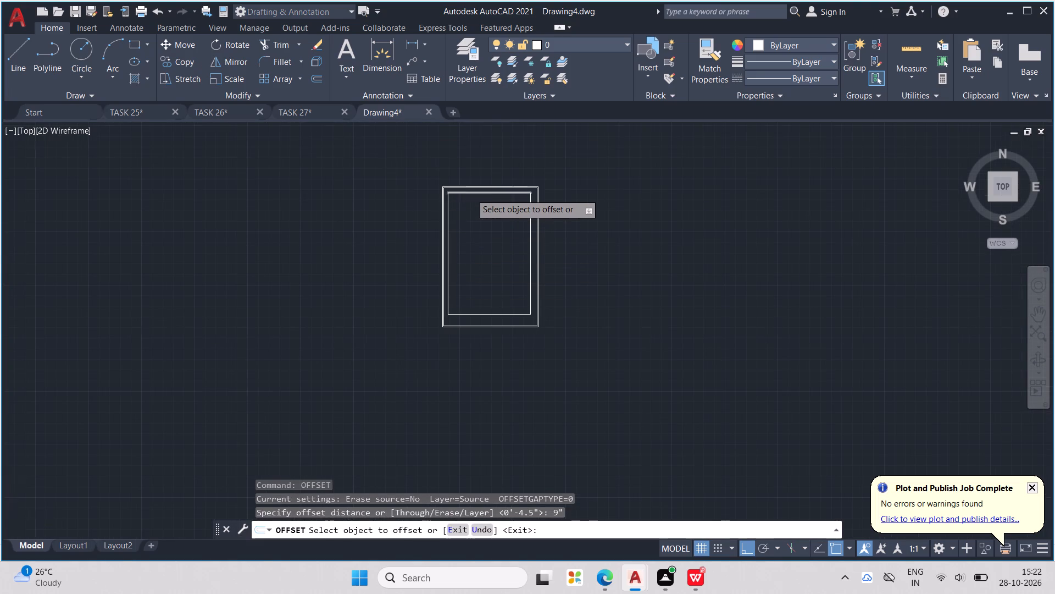
pyautogui.scroll(1, 471, 194)
pyautogui.click(477, 190)
pyautogui.click(482, 235)
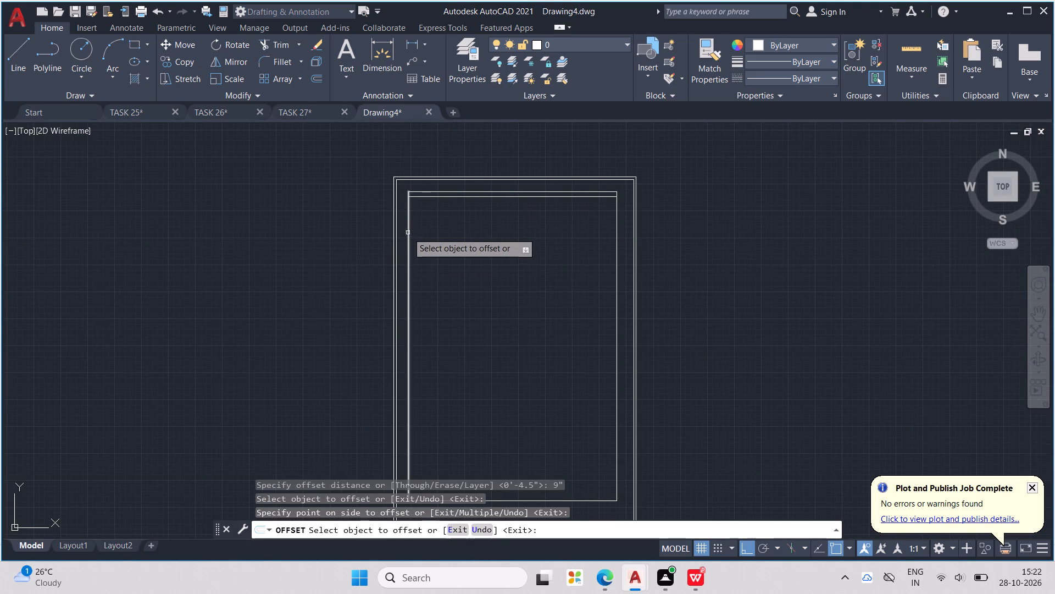
pyautogui.click(409, 230)
pyautogui.click(443, 239)
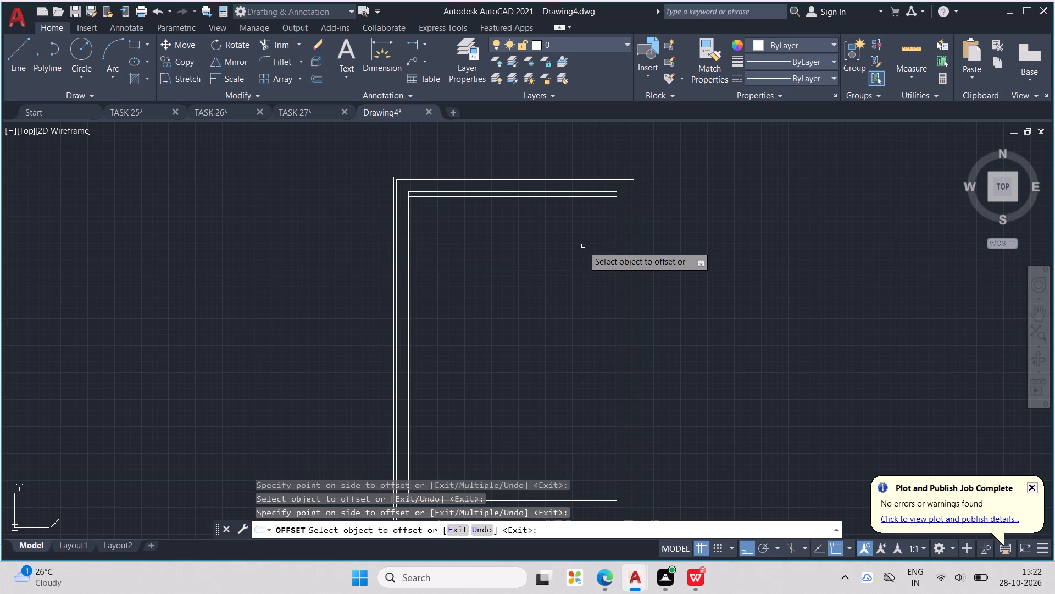
pyautogui.click(618, 245)
pyautogui.click(557, 258)
pyautogui.moveTo(557, 258); pyautogui.dragTo(550, 217, button='middle')
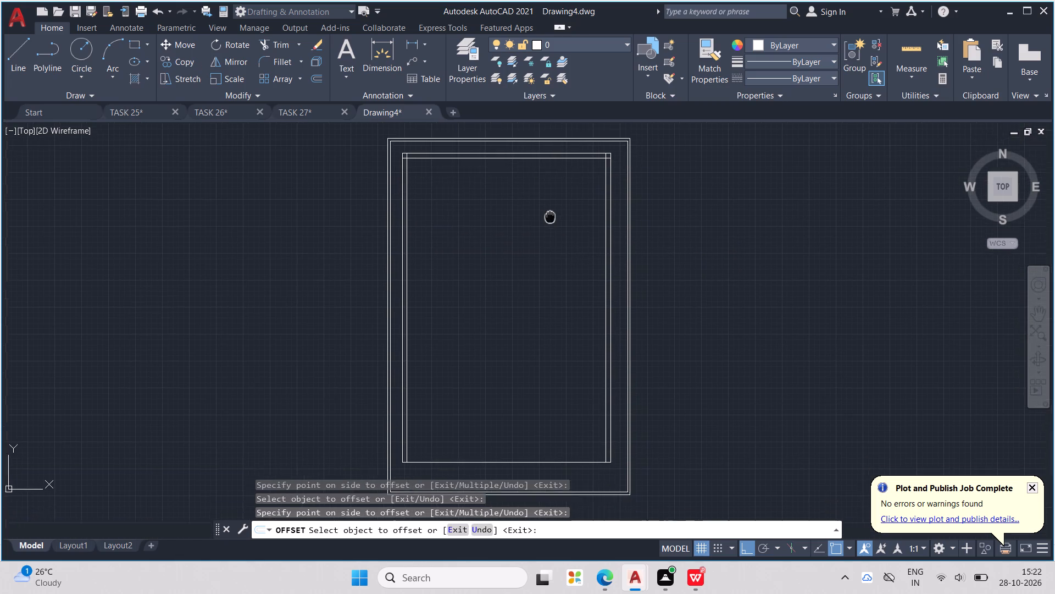
pyautogui.moveTo(550, 217); pyautogui.dragTo(545, 200, button='middle')
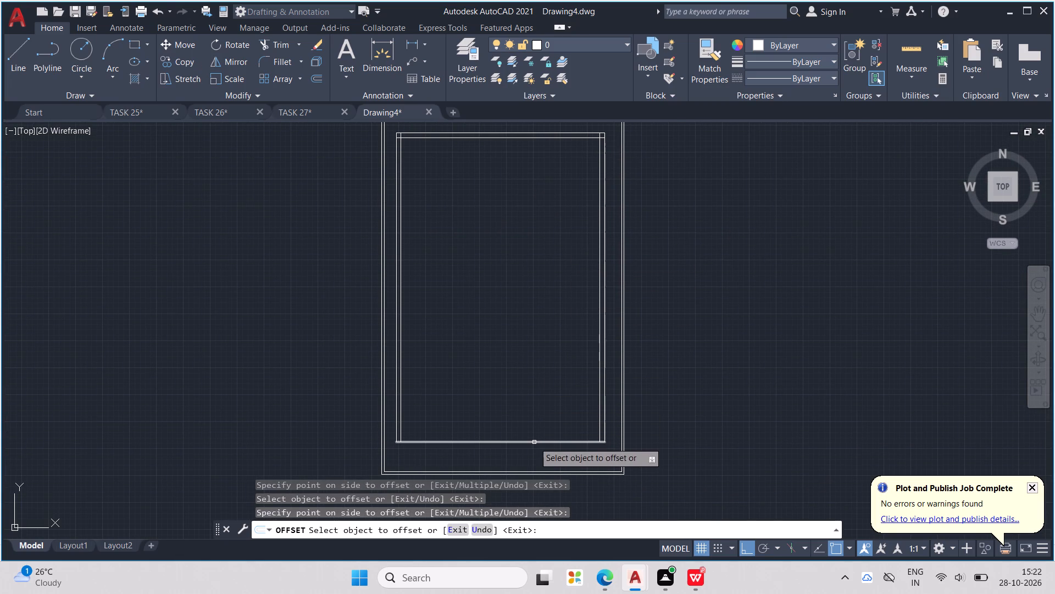
pyautogui.click(534, 442)
pyautogui.click(524, 376)
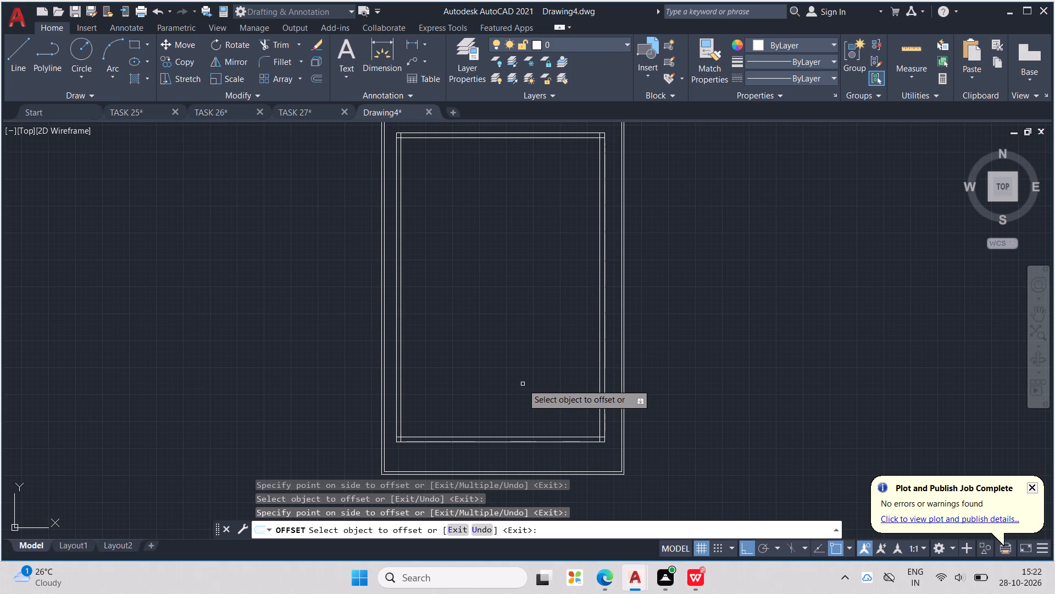
pyautogui.press('Escape')
pyautogui.press('Escape')
pyautogui.press('Escape')
# Trim the overlapping 9" offset line ends at the two upper corners of the building's outer wall.
pyautogui.write('TR')
pyautogui.press('Return')
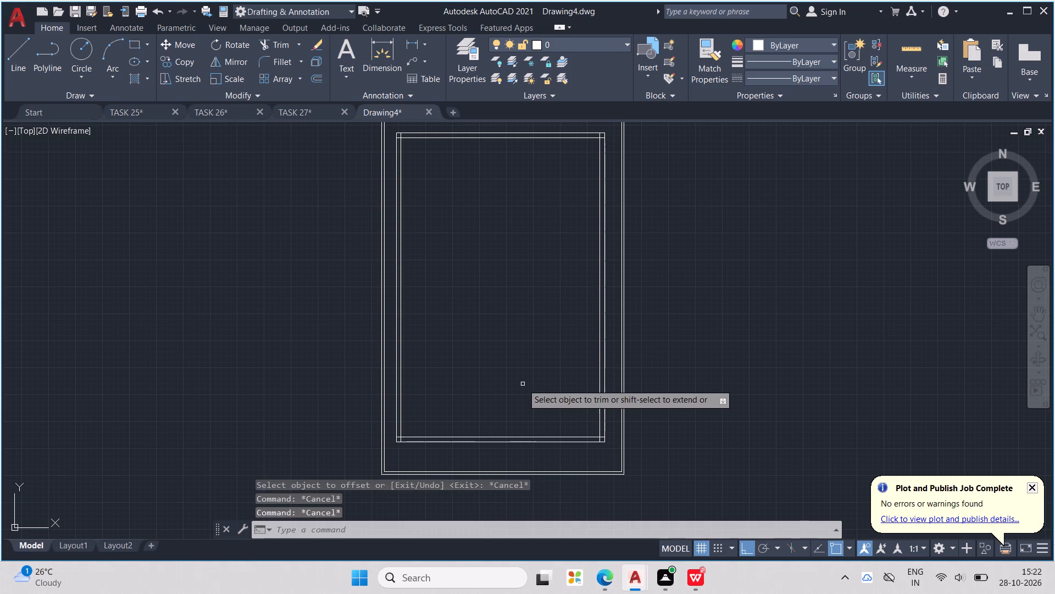
pyautogui.moveTo(501, 277); pyautogui.dragTo(490, 351, button='middle')
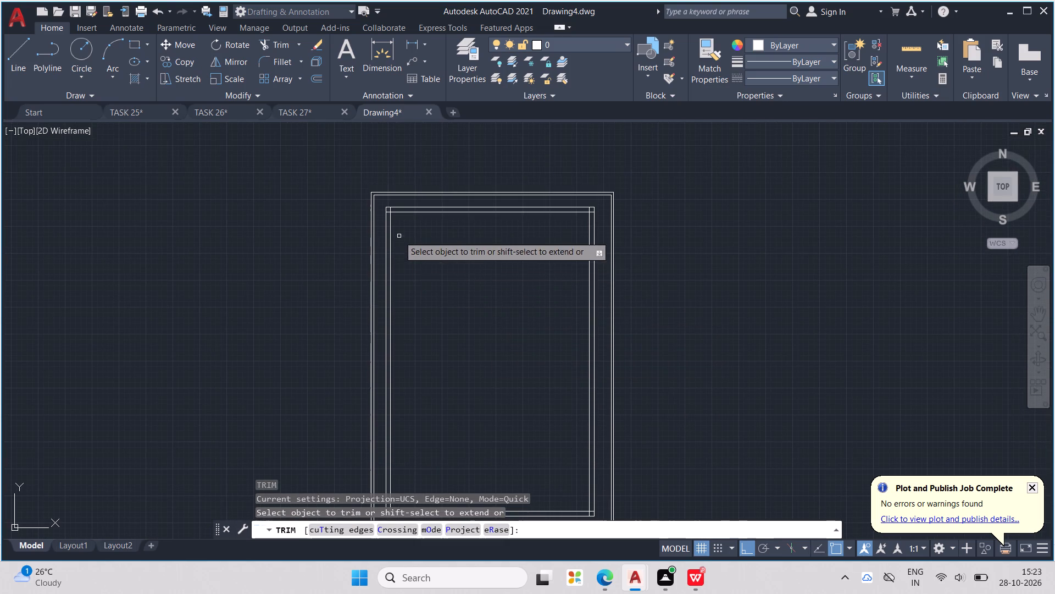
pyautogui.scroll(3, 378, 190)
pyautogui.scroll(2, 418, 254)
pyautogui.moveTo(417, 255); pyautogui.dragTo(396, 266)
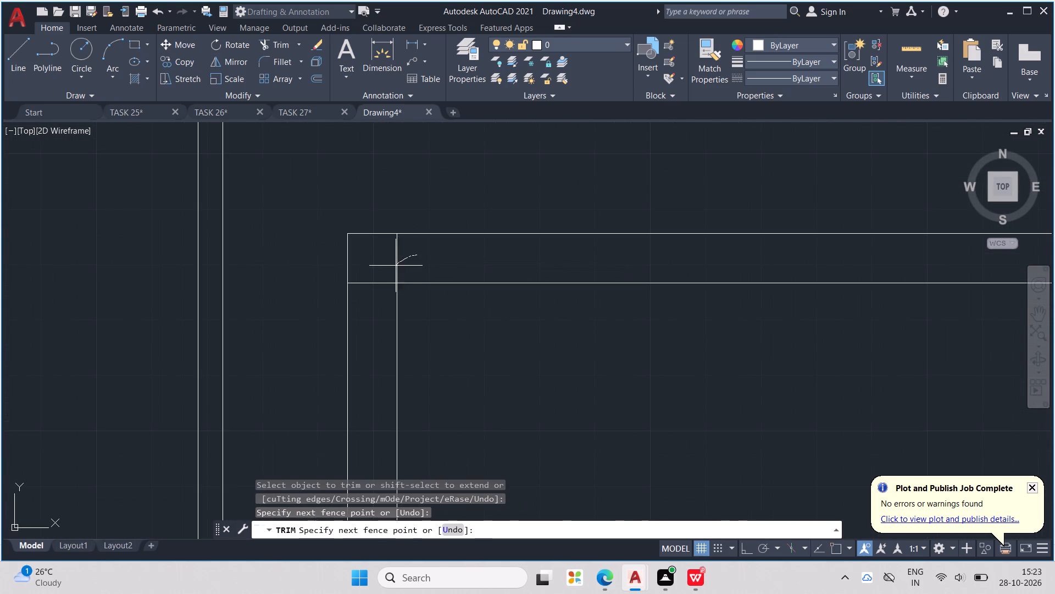
pyautogui.moveTo(396, 266); pyautogui.dragTo(377, 304)
pyautogui.scroll(-5, 392, 286)
pyautogui.scroll(3, 595, 277)
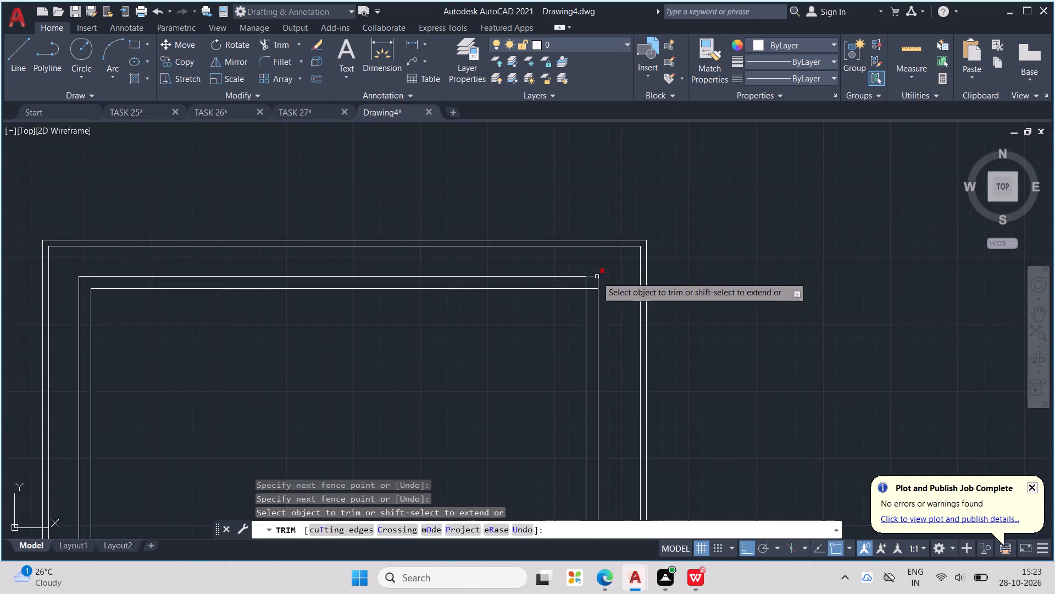
pyautogui.scroll(4, 597, 277)
pyautogui.moveTo(469, 288); pyautogui.dragTo(545, 376)
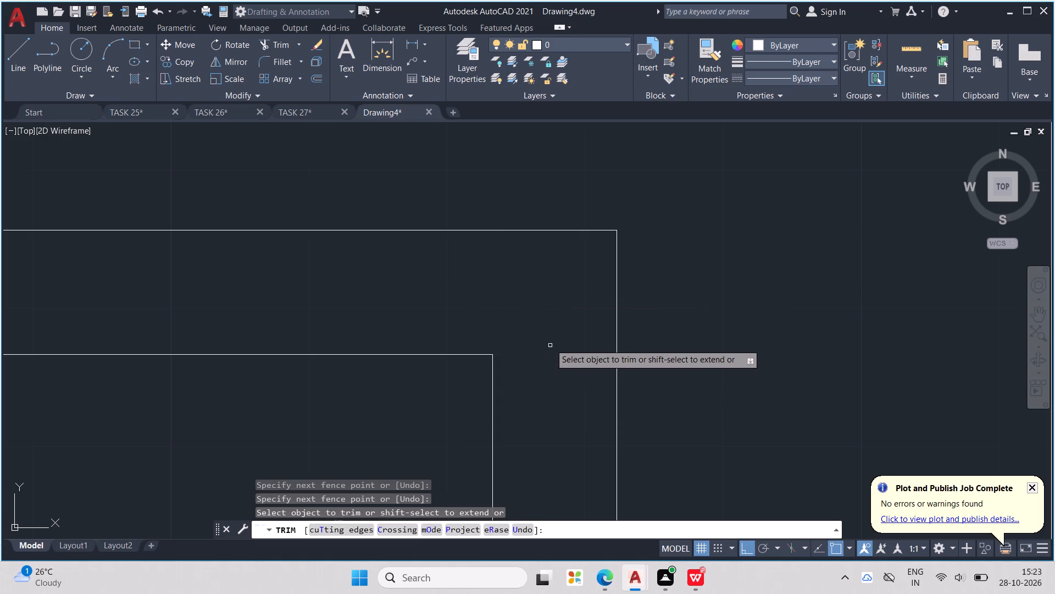
# Trim the overlapping 9" offset line ends at the two lower corners of the building's outer wall.
pyautogui.scroll(-8, 551, 330)
pyautogui.moveTo(503, 437); pyautogui.dragTo(498, 381, button='middle')
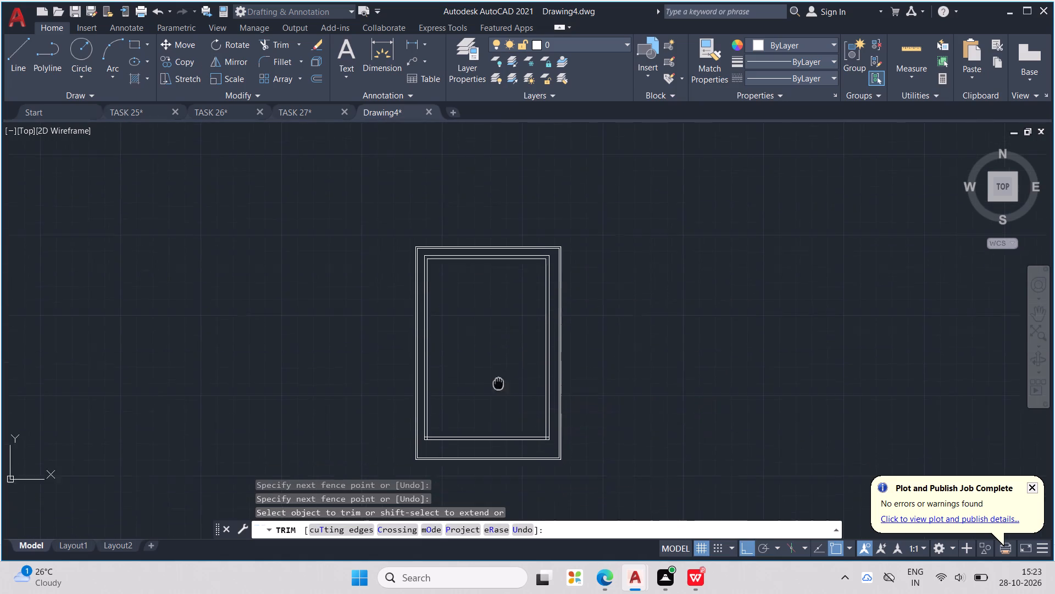
pyautogui.moveTo(498, 381); pyautogui.dragTo(506, 325, button='middle')
pyautogui.scroll(2, 458, 373)
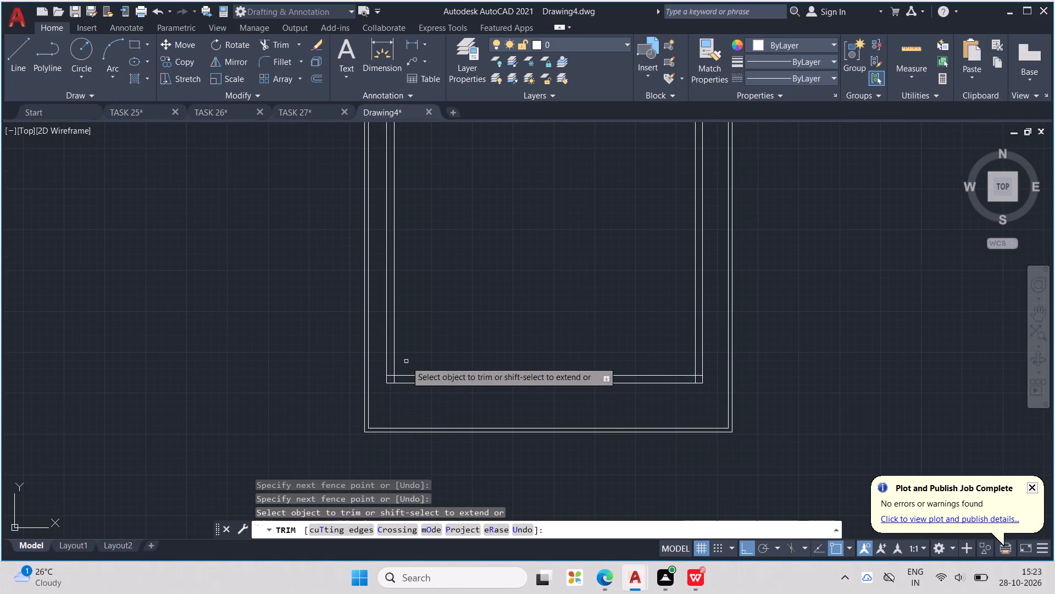
pyautogui.scroll(4, 406, 360)
pyautogui.moveTo(384, 387); pyautogui.dragTo(477, 366, button='middle')
pyautogui.scroll(1, 446, 356)
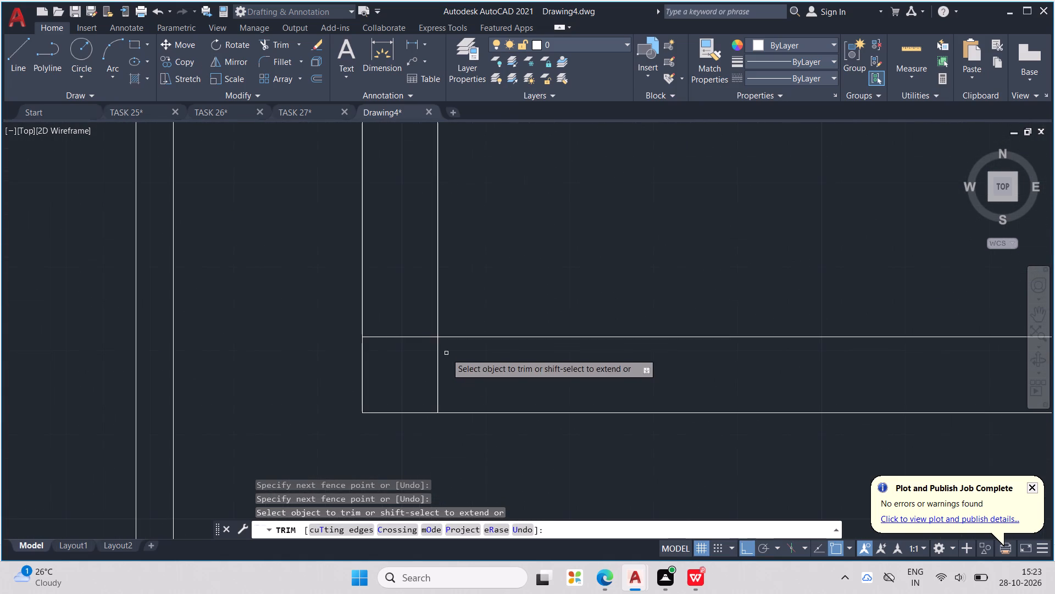
pyautogui.moveTo(403, 326); pyautogui.dragTo(442, 362)
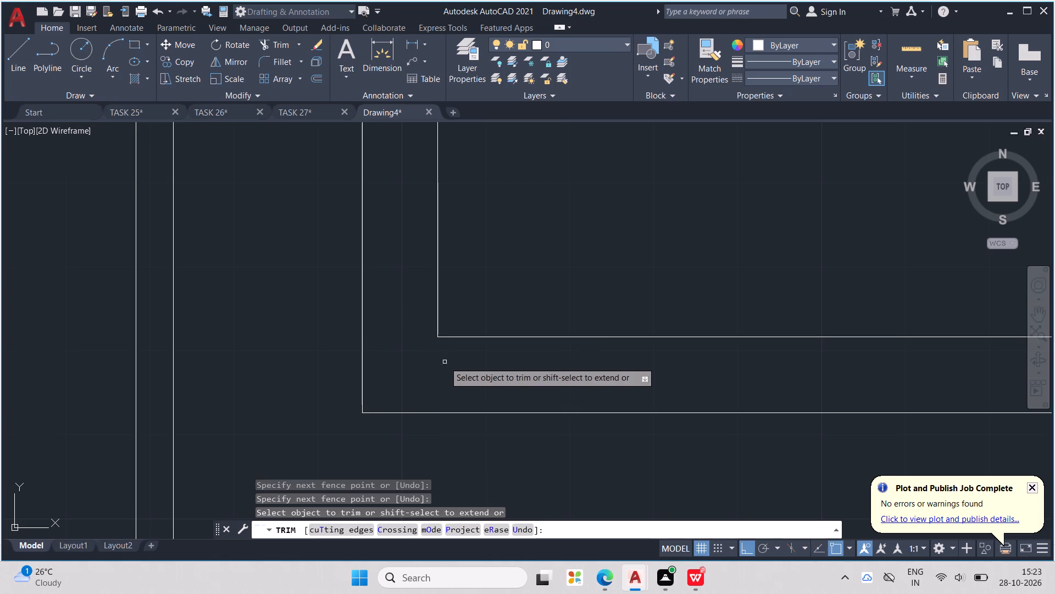
pyautogui.scroll(-5, 453, 359)
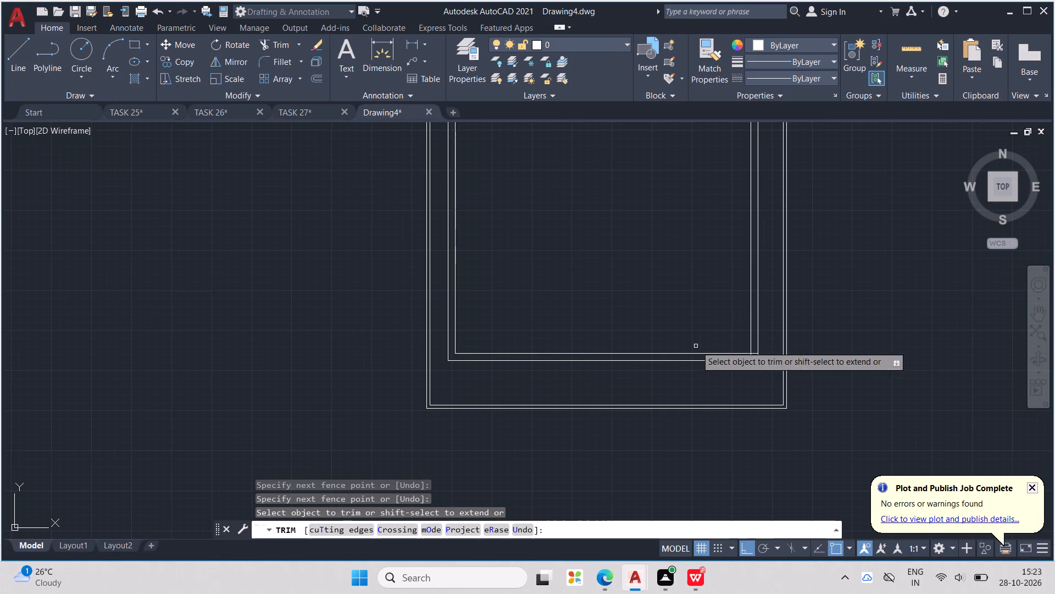
pyautogui.scroll(3, 760, 339)
pyautogui.scroll(2, 744, 393)
pyautogui.scroll(2, 680, 416)
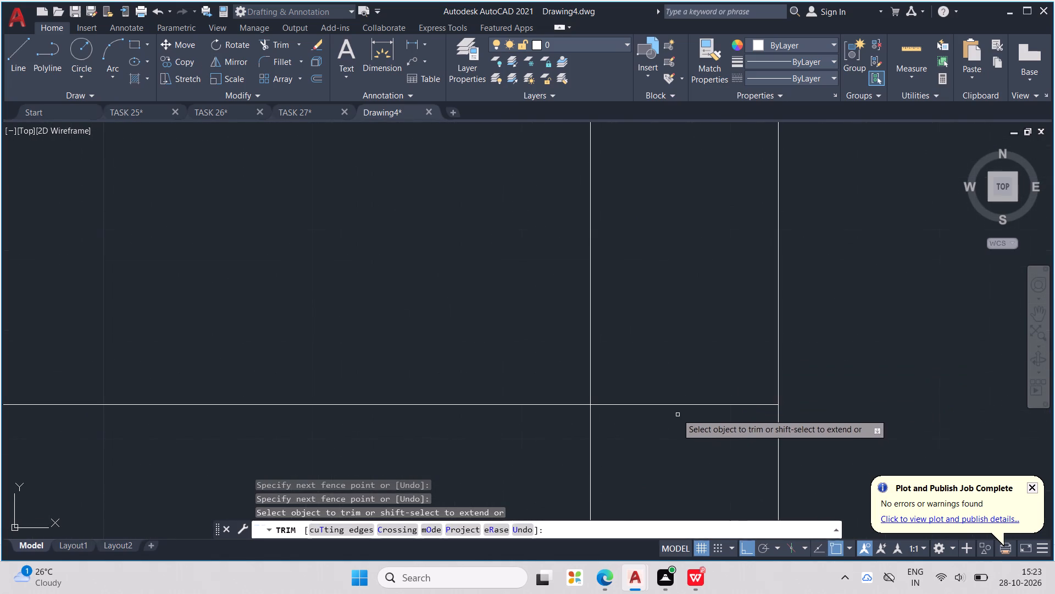
pyautogui.moveTo(654, 382); pyautogui.dragTo(567, 450)
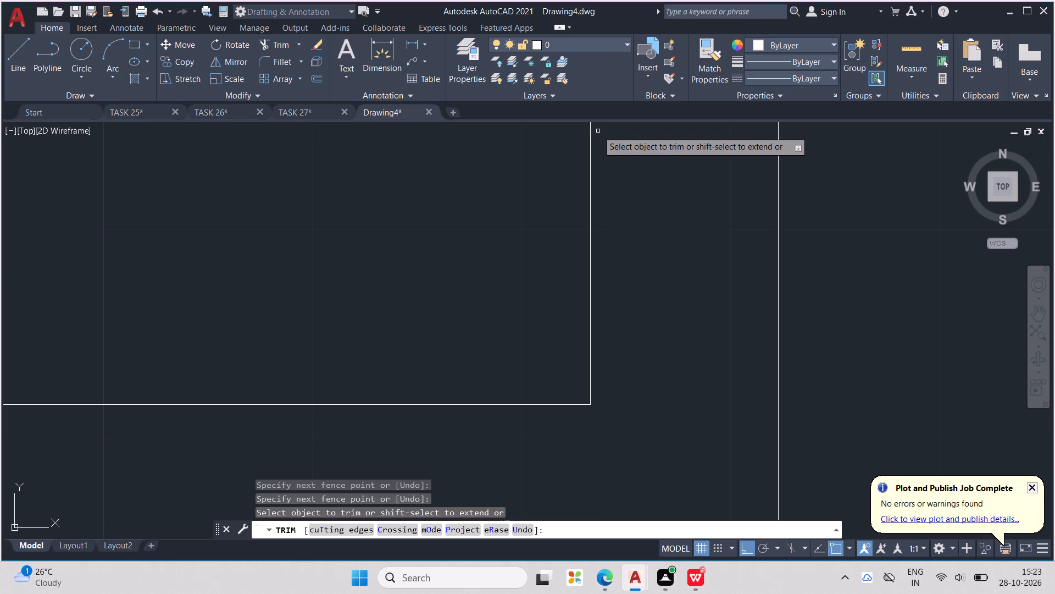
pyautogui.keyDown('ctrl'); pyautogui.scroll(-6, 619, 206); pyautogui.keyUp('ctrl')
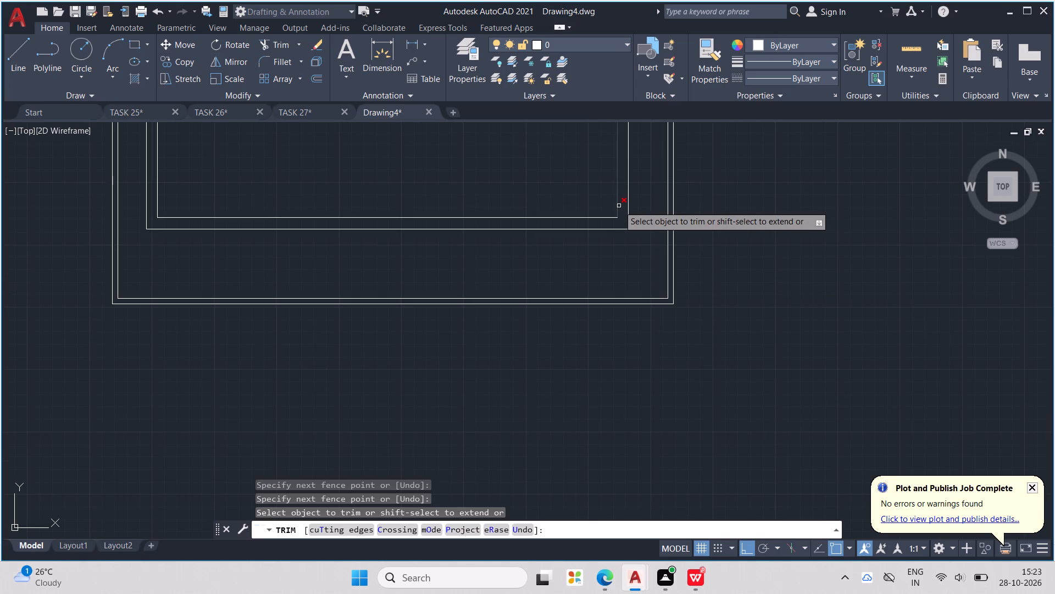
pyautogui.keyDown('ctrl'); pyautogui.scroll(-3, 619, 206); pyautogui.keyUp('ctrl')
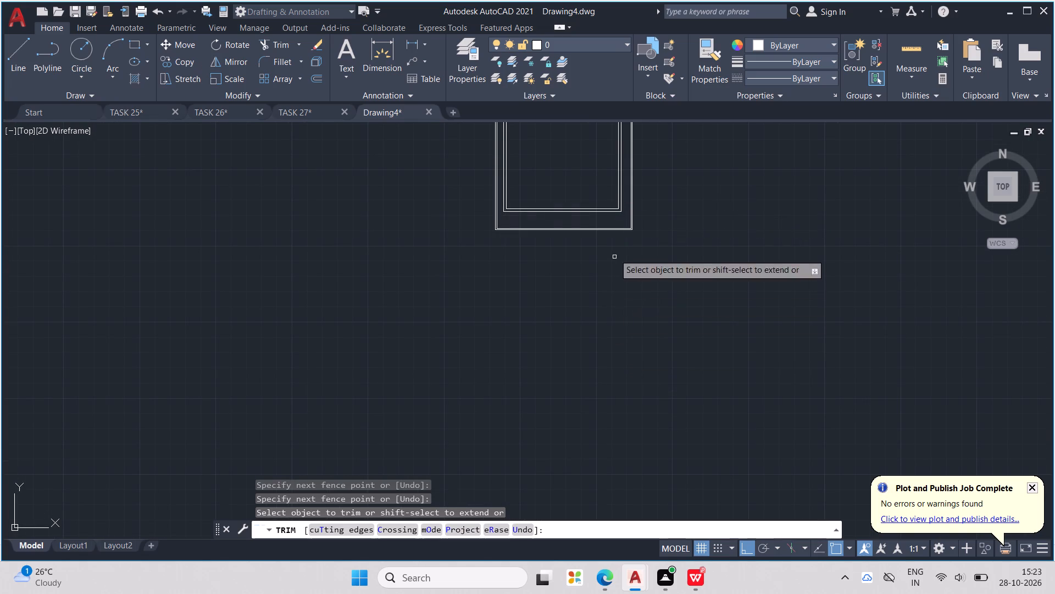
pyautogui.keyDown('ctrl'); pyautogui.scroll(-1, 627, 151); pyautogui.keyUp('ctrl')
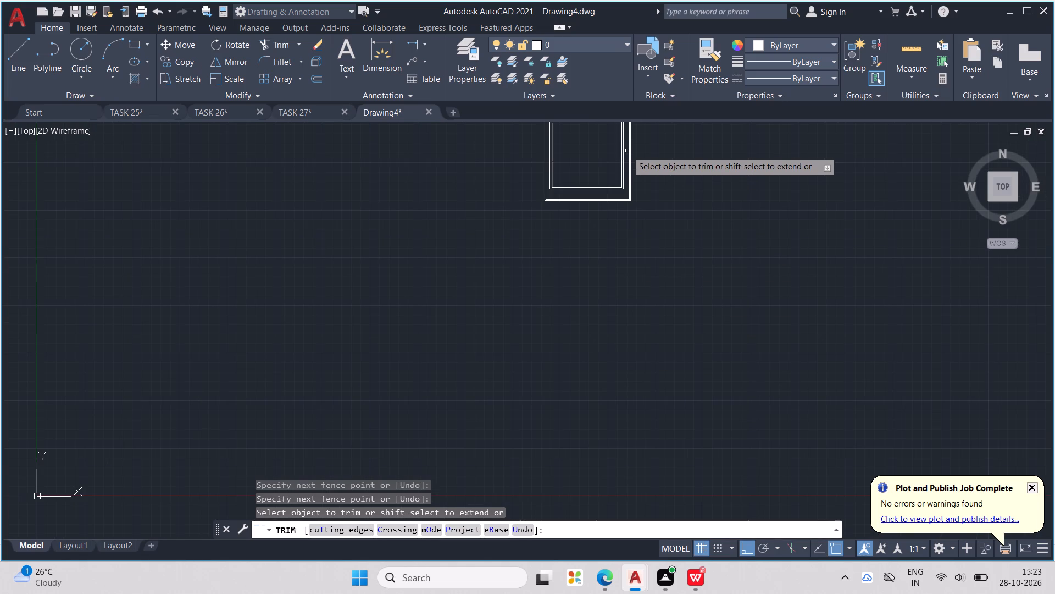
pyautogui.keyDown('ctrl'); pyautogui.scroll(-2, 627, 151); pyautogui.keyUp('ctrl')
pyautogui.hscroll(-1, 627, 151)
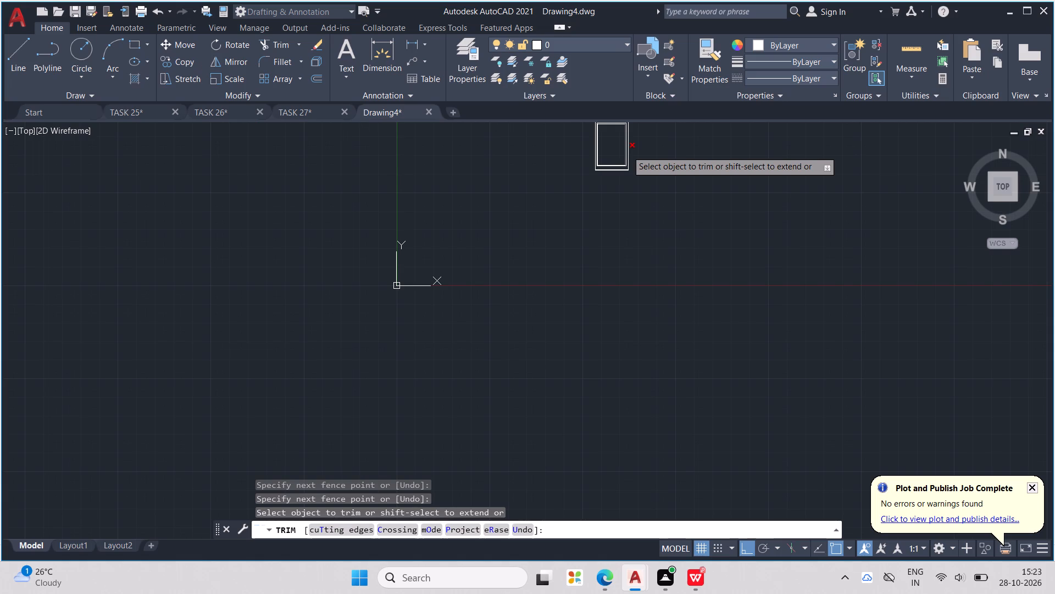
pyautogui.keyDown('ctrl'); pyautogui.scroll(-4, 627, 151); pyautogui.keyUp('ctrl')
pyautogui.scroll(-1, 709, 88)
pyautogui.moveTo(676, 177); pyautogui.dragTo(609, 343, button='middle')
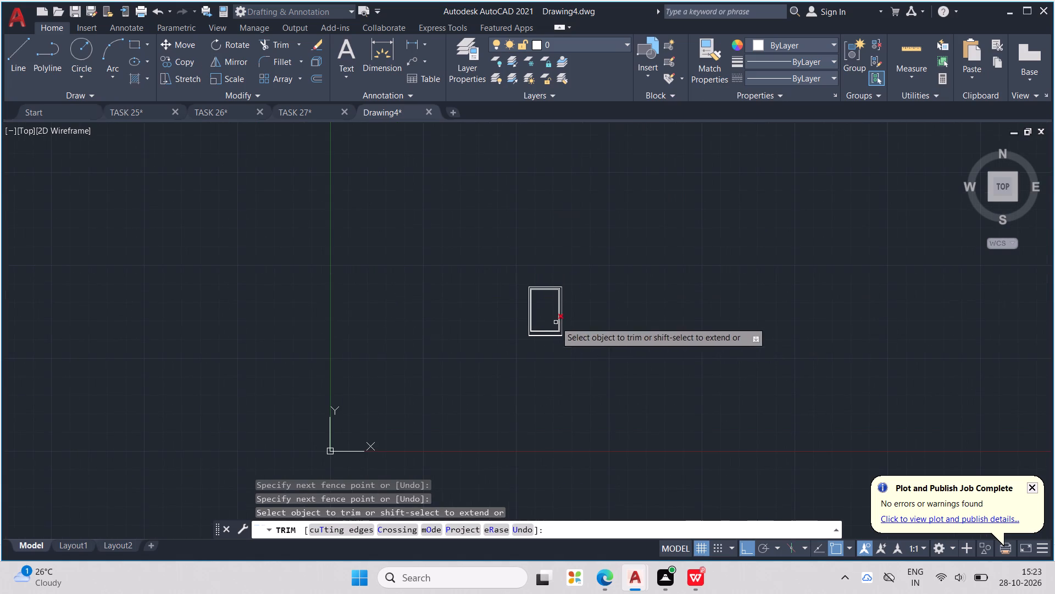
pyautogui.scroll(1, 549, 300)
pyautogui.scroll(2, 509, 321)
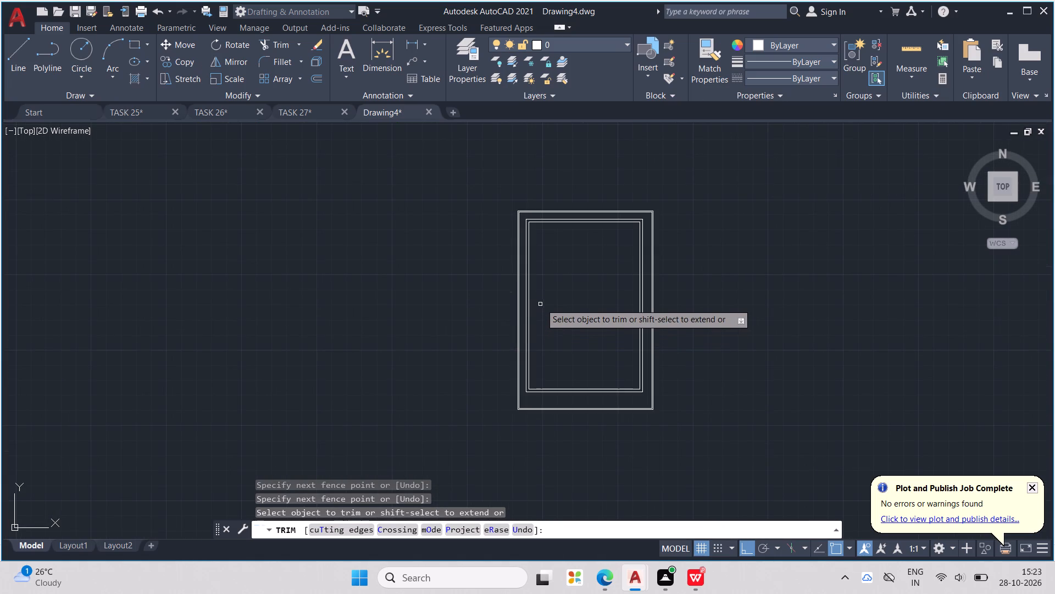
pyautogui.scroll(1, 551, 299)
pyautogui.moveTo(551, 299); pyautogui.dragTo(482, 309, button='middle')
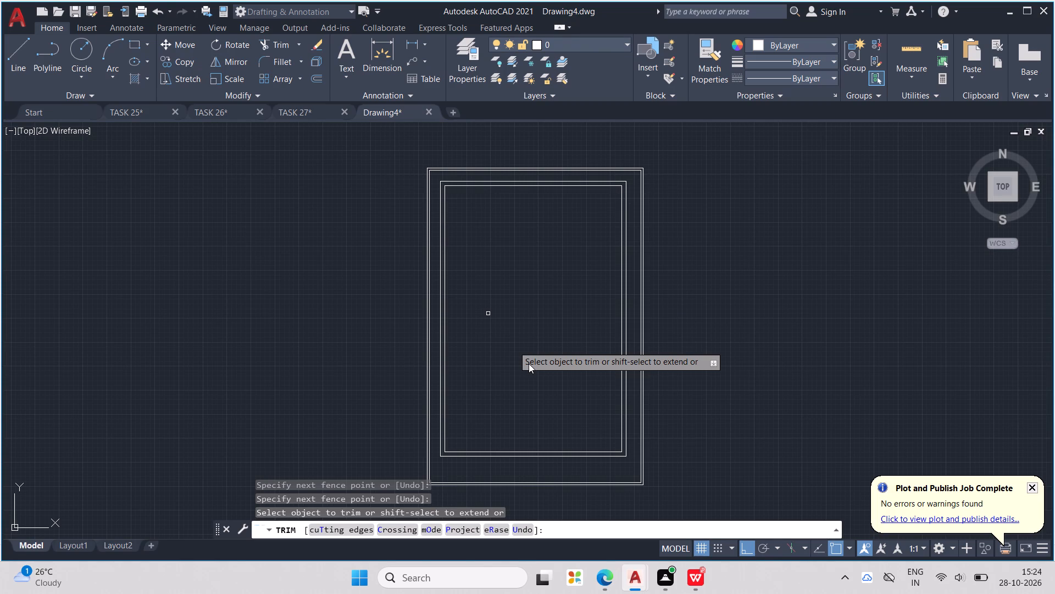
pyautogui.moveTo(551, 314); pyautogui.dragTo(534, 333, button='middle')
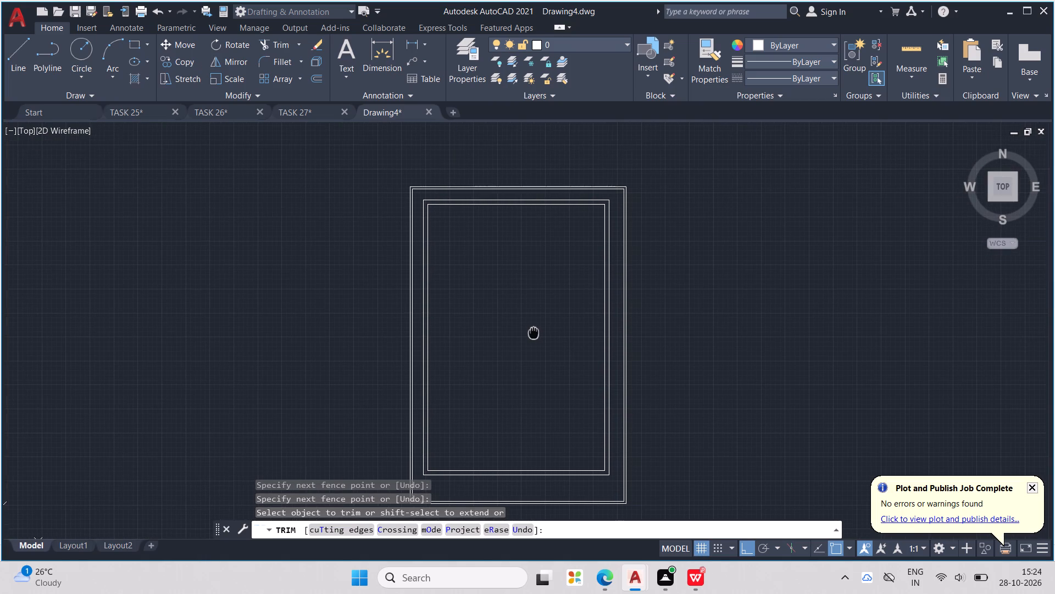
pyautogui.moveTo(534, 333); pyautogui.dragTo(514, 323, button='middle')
# Offset the inner face line of the building's right wall 12'10" inward to place a vertical room line.
pyautogui.press('Escape')
pyautogui.press('Escape')
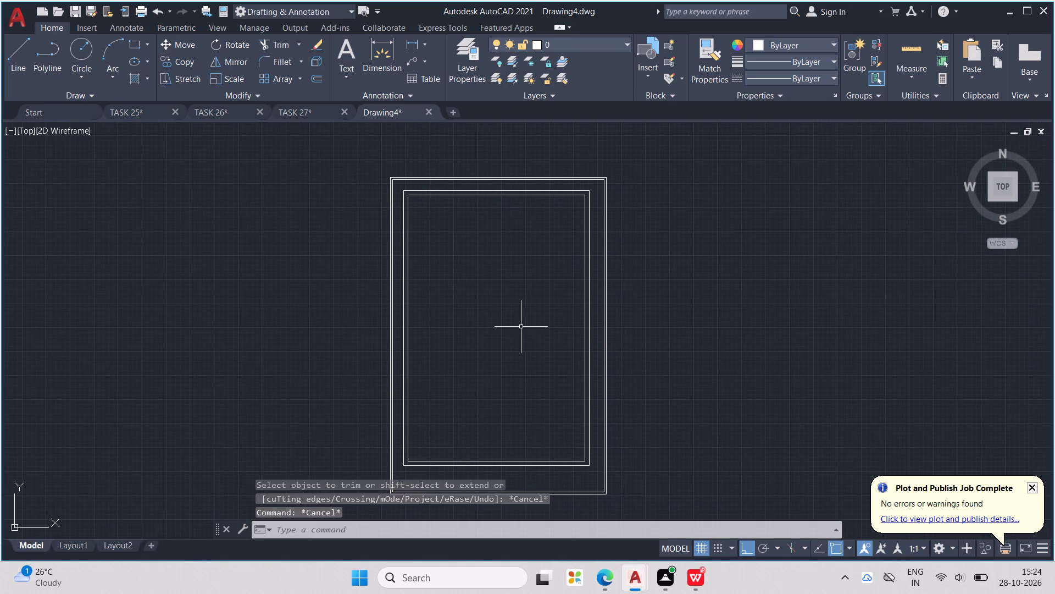
pyautogui.press('Escape')
pyautogui.press('Escape')
pyautogui.press('Escape')
pyautogui.press('Escape')
pyautogui.press('Escape')
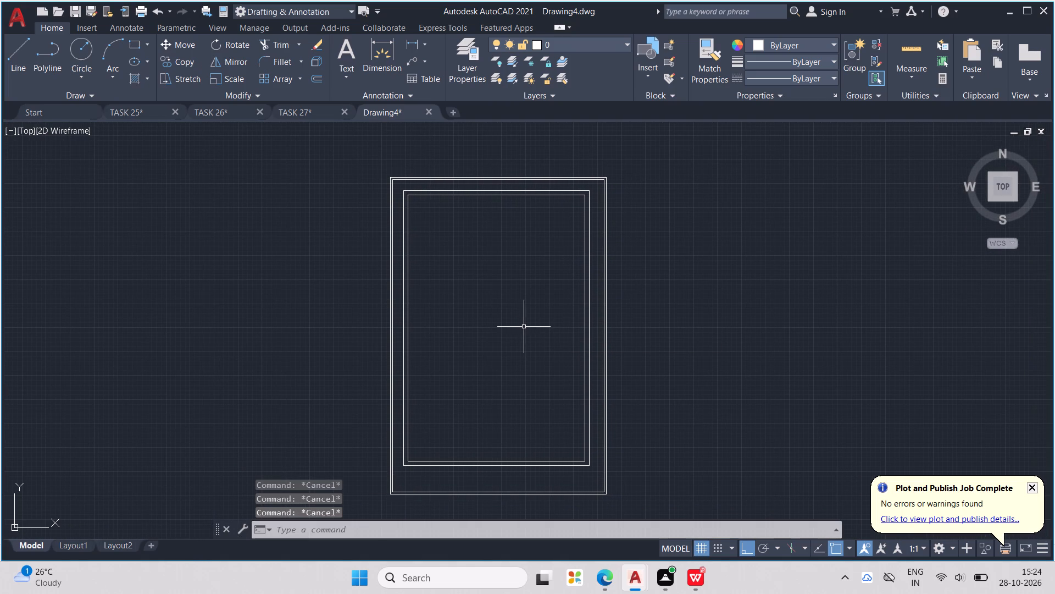
pyautogui.press('o')
pyautogui.write('FF')
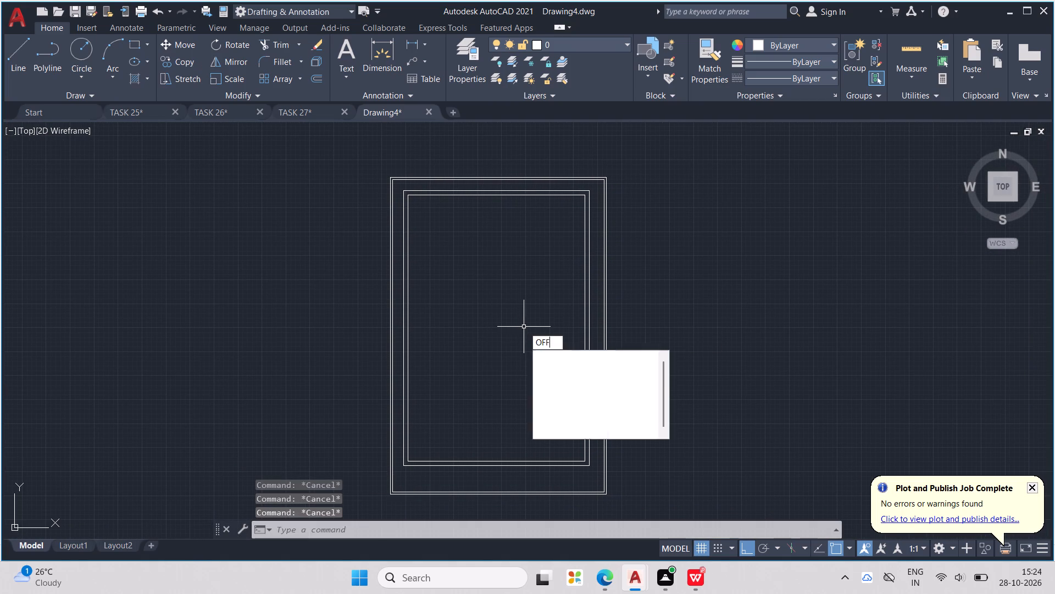
pyautogui.press('Return')
pyautogui.write("12'10")
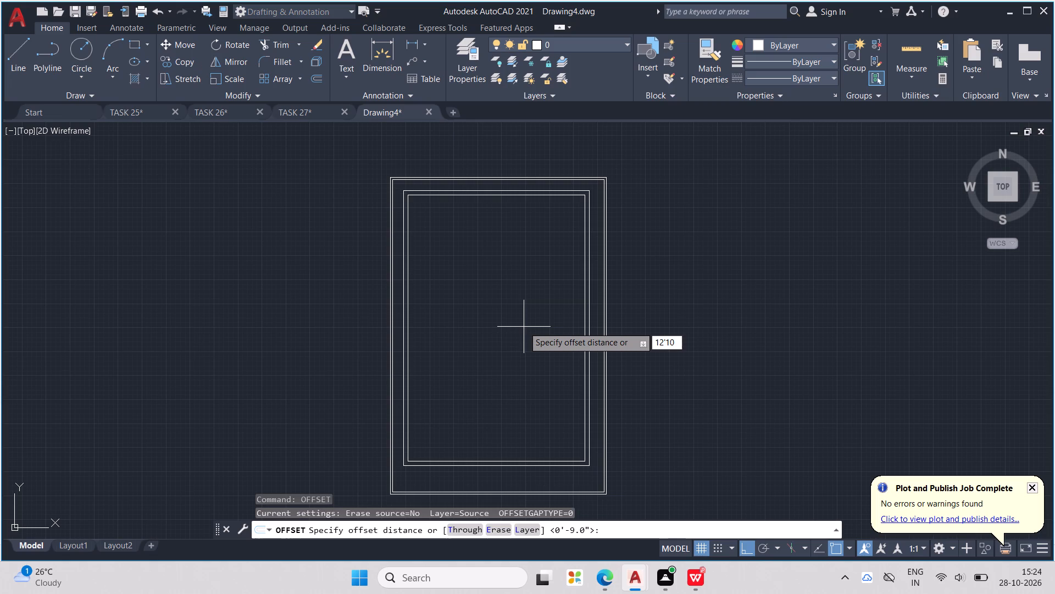
pyautogui.hotkey('shift', '"')
pyautogui.press('Return')
pyautogui.scroll(1, 578, 278)
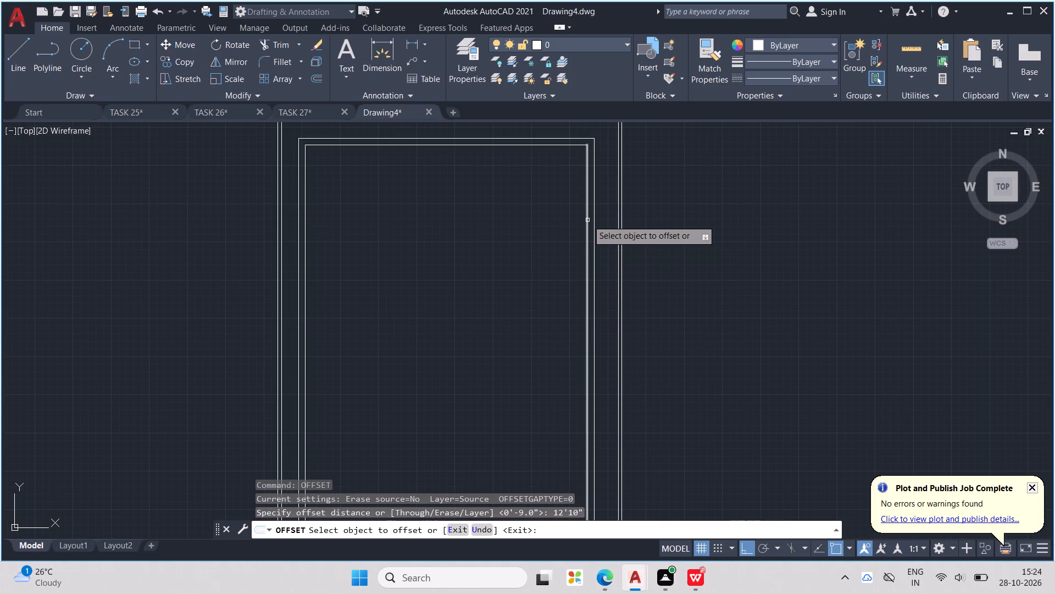
pyautogui.click(587, 220)
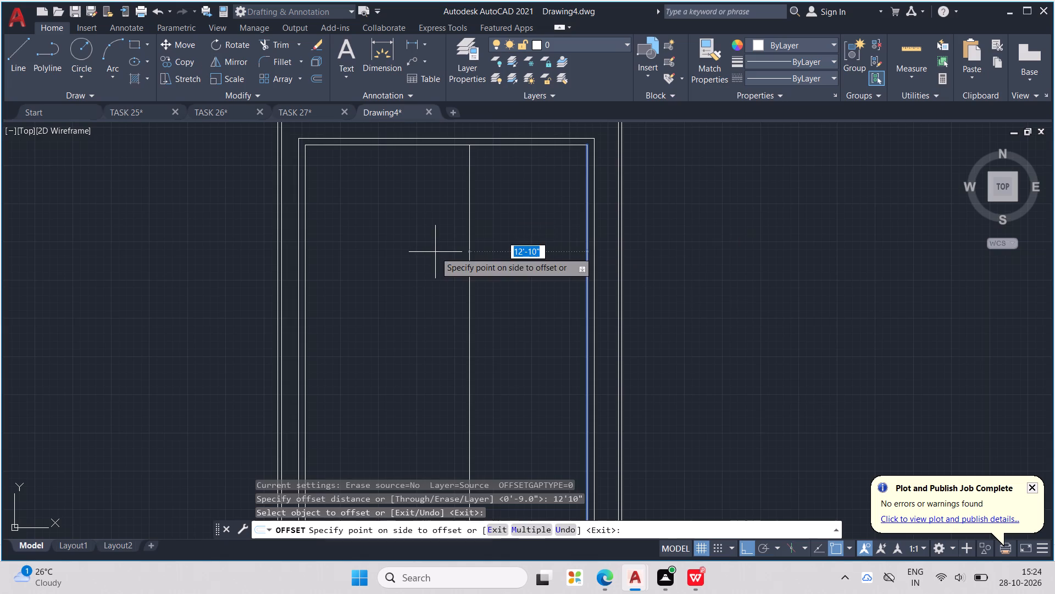
pyautogui.click(435, 252)
pyautogui.press('Escape')
pyautogui.press('Escape')
pyautogui.press('Escape')
pyautogui.press('Escape')
pyautogui.press('Escape')
pyautogui.press('Escape')
pyautogui.press('Escape')
pyautogui.press('Escape')
pyautogui.press('Escape')
pyautogui.press('Escape')
pyautogui.press('Escape')
pyautogui.press('Escape')
pyautogui.press('Escape')
pyautogui.press('Escape')
pyautogui.press('Escape')
pyautogui.press('Escape')
pyautogui.press('Escape')
pyautogui.press('Escape')
pyautogui.press('Escape')
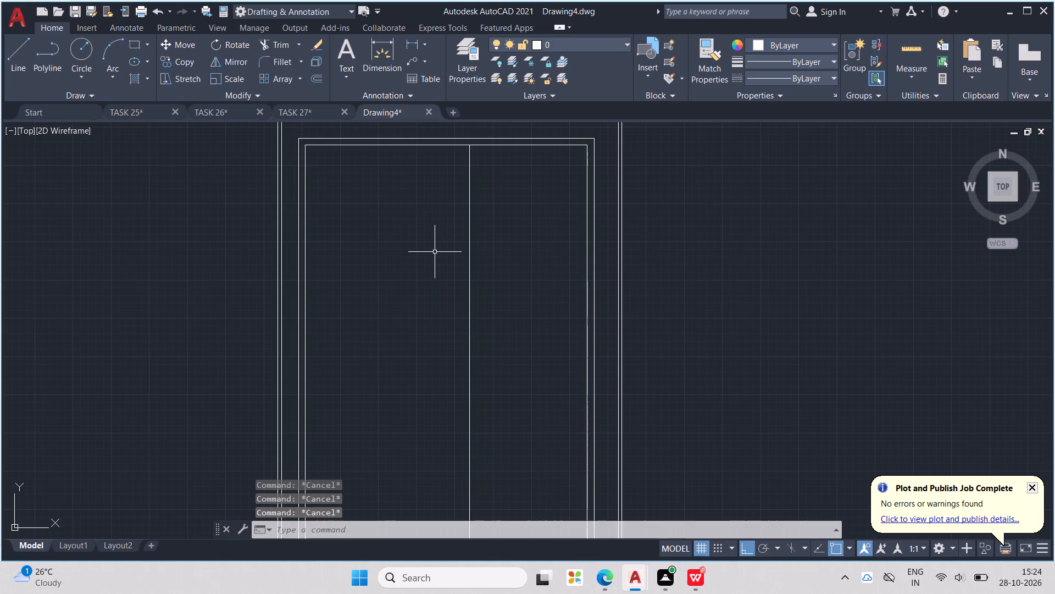
# Offset the inner face line of the building's top wall 11'6" downward to place a horizontal room line.
pyautogui.press('o')
pyautogui.write('FF')
pyautogui.press('Return')
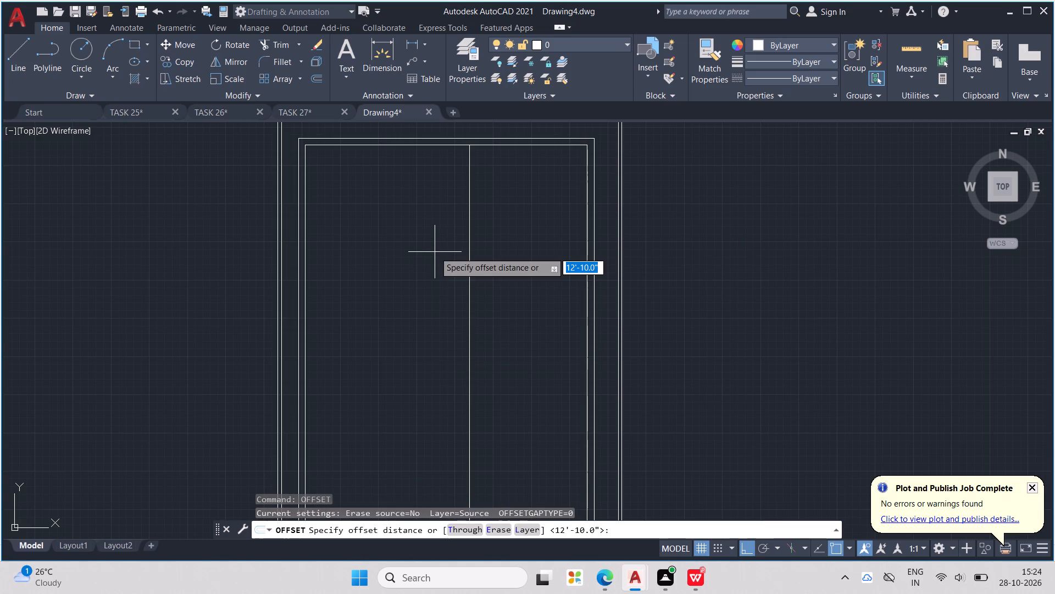
pyautogui.write("11'")
pyautogui.write('6"')
pyautogui.press('Return')
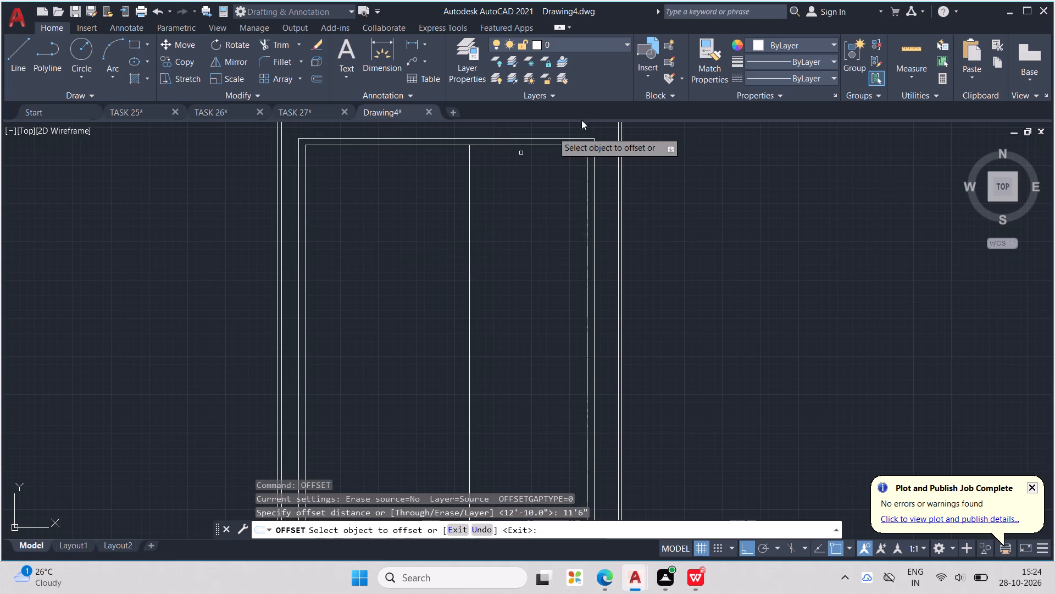
pyautogui.click(556, 144)
pyautogui.click(549, 242)
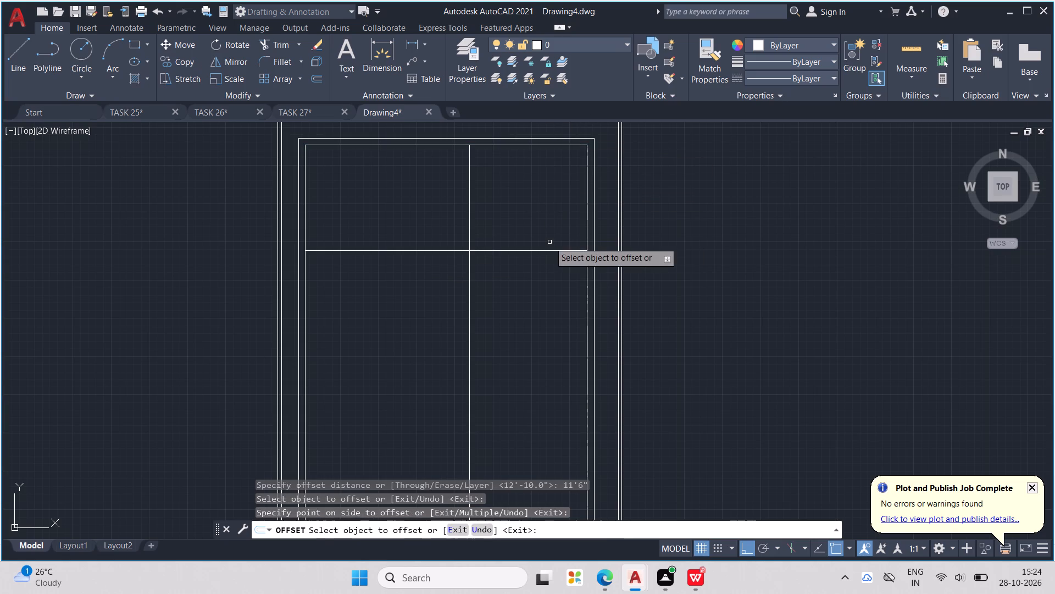
pyautogui.press('Escape')
pyautogui.press('Escape')
pyautogui.press('Escape')
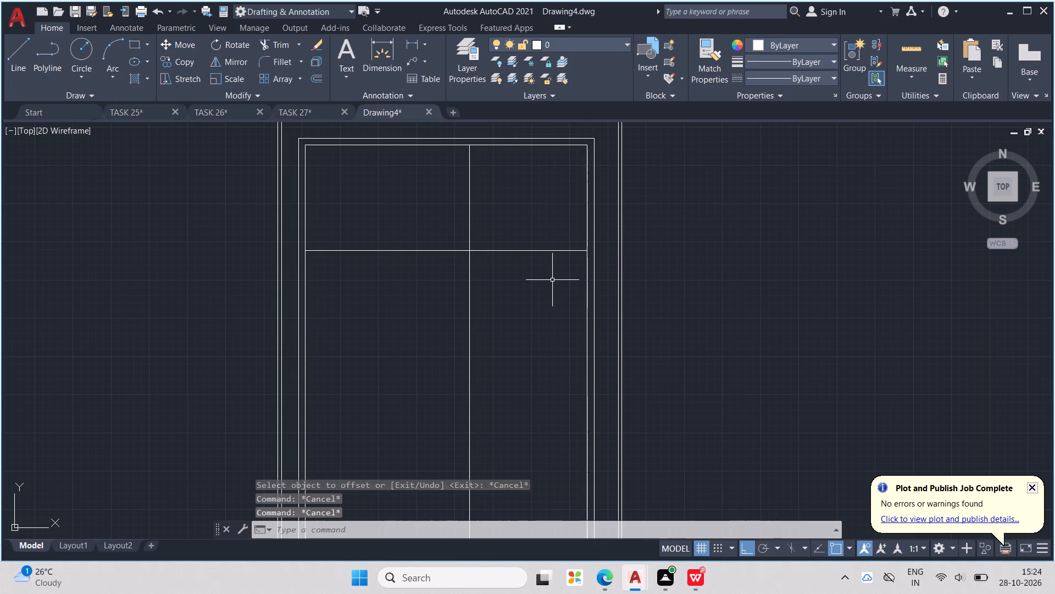
pyautogui.press('Escape')
pyautogui.press('Escape')
pyautogui.press('Escape')
pyautogui.press('Escape')
# Trim both room lines beyond their crossing, keeping only the 12'10" by 11'6" room in the building's upper-right corner.
pyautogui.write('TR')
pyautogui.press('Return')
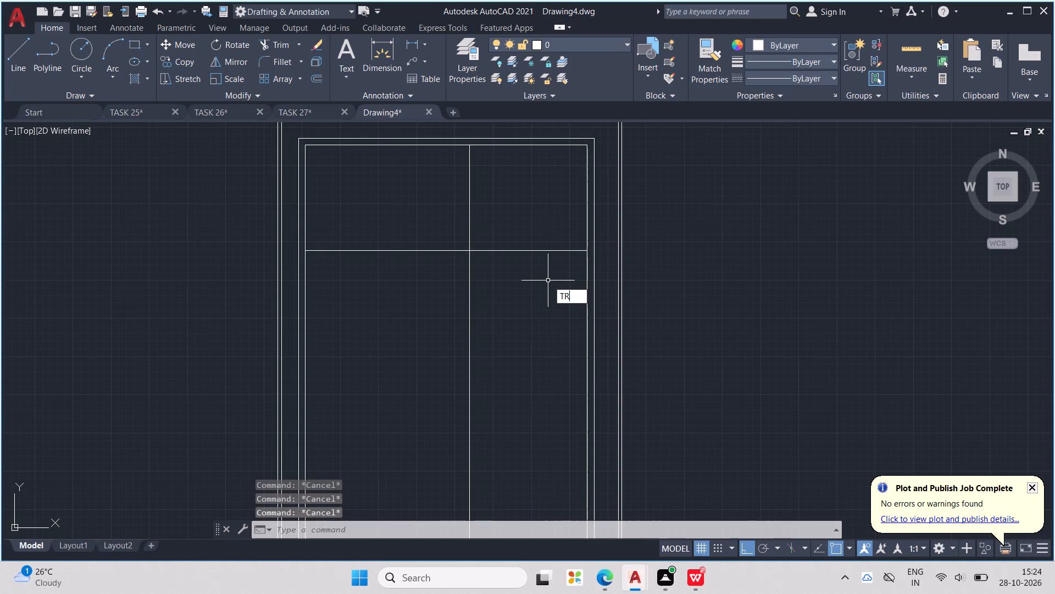
pyautogui.moveTo(445, 234); pyautogui.dragTo(488, 288)
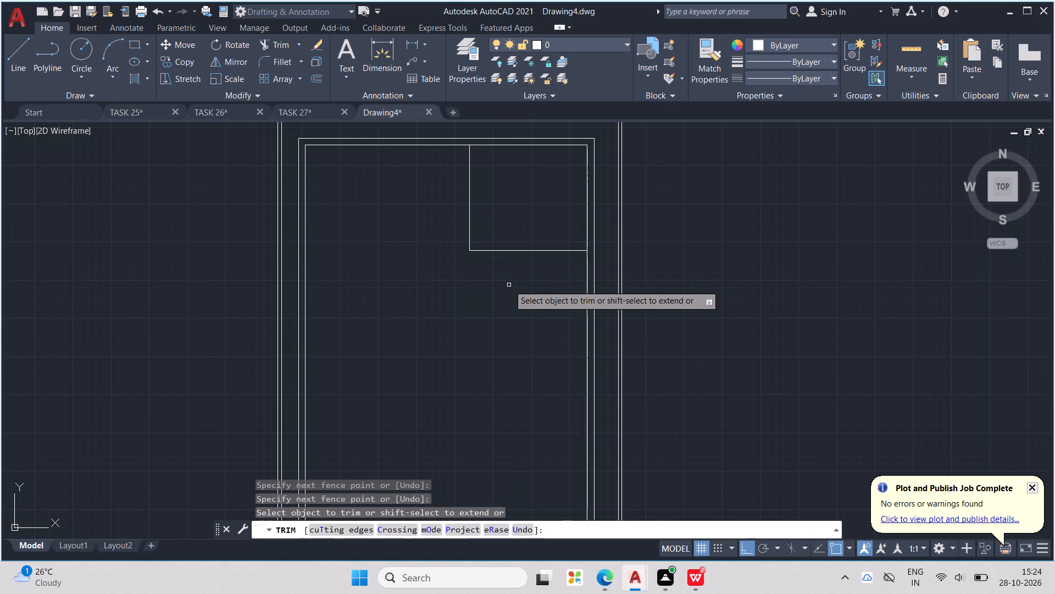
pyautogui.press('Escape')
pyautogui.press('Escape')
pyautogui.press('Escape')
pyautogui.press('Escape')
pyautogui.press('Escape')
pyautogui.press('Escape')
pyautogui.press('Escape')
pyautogui.press('Escape')
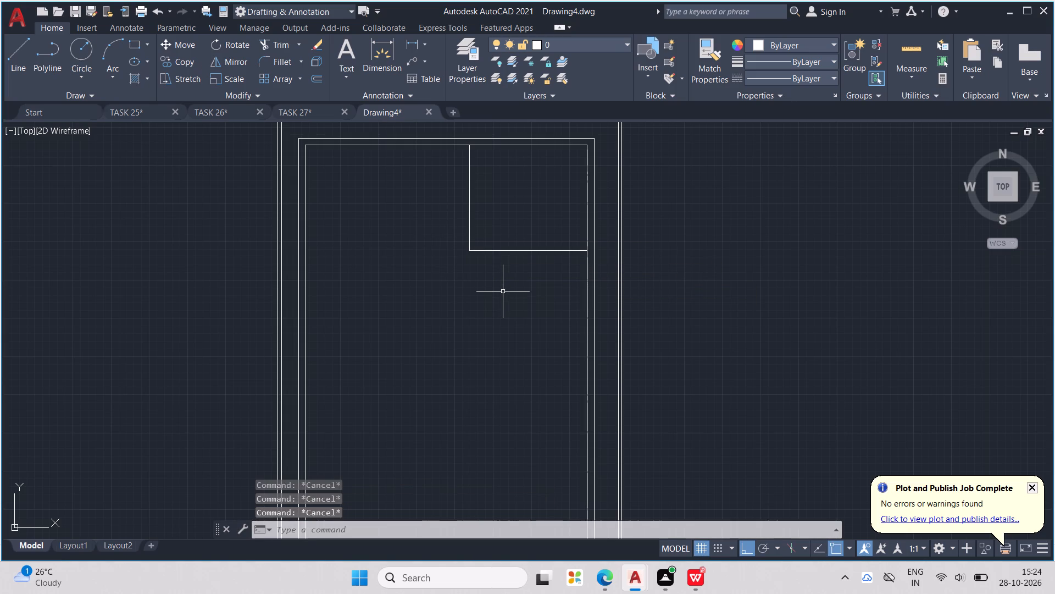
pyautogui.press('Escape')
pyautogui.press('Escape')
pyautogui.press('Escape')
pyautogui.press('Escape')
# Offset the bottom line of the upper-right room 4'8" downward to place a second horizontal room line.
pyautogui.write('OFF')
pyautogui.press('Return')
pyautogui.write("4'")
pyautogui.write('8"')
pyautogui.press('Return')
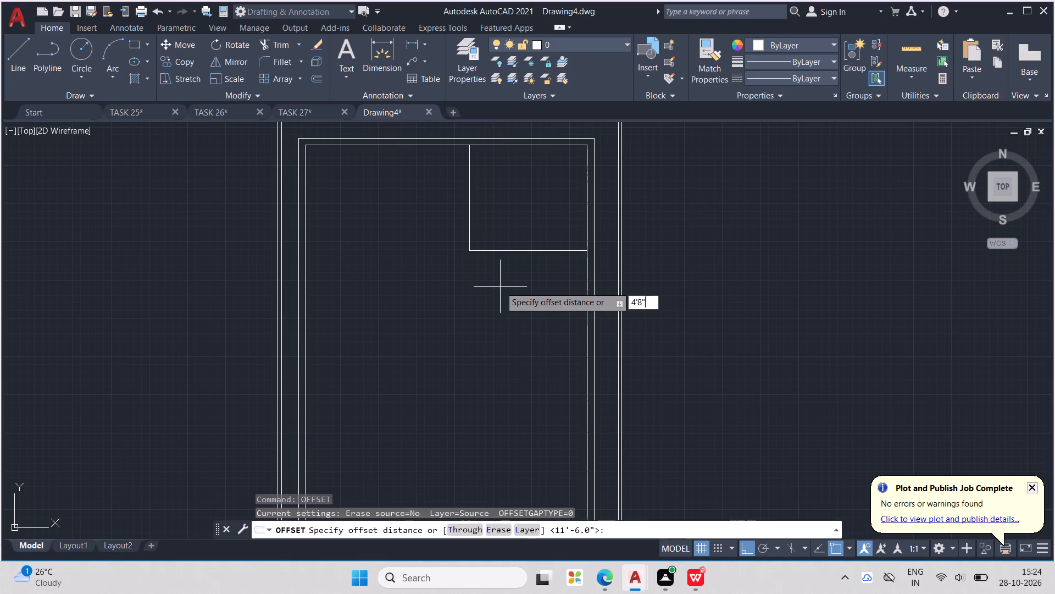
pyautogui.click(541, 251)
pyautogui.click(552, 311)
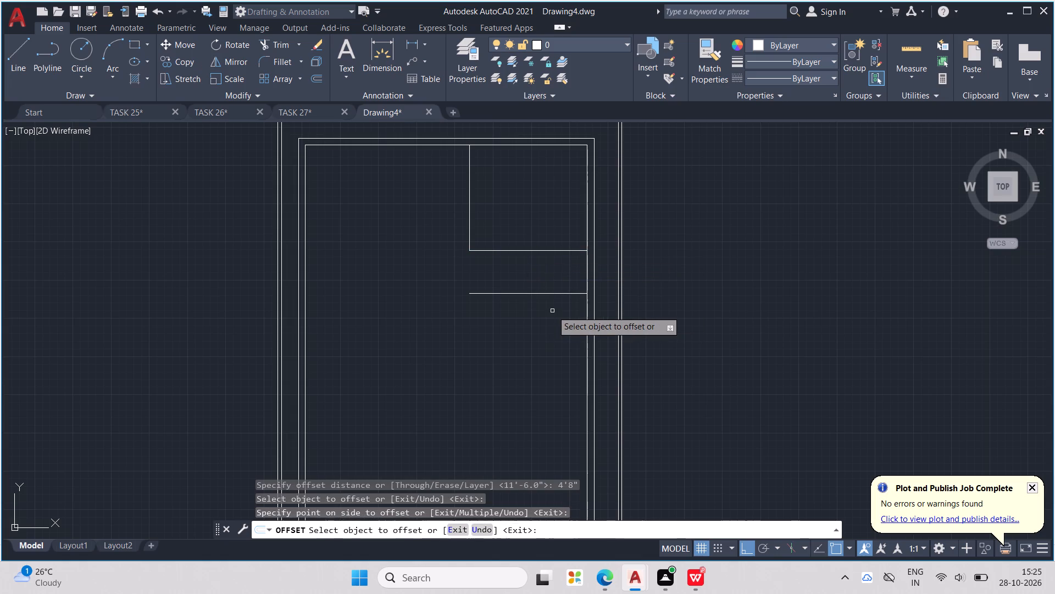
pyautogui.press('Escape')
pyautogui.press('Escape')
pyautogui.press('Escape')
pyautogui.press('Escape')
# Offset the inner face line of the building's right wall 8'4" inward to place a vertical partition line.
pyautogui.write('OFF')
pyautogui.press('Return')
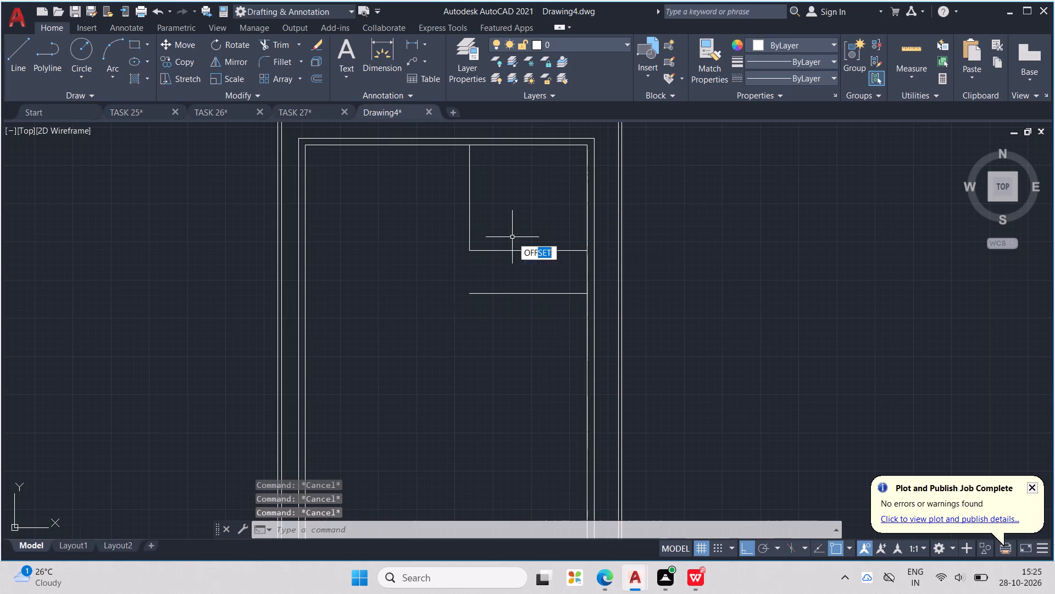
pyautogui.write('8\'4"')
pyautogui.press('Return')
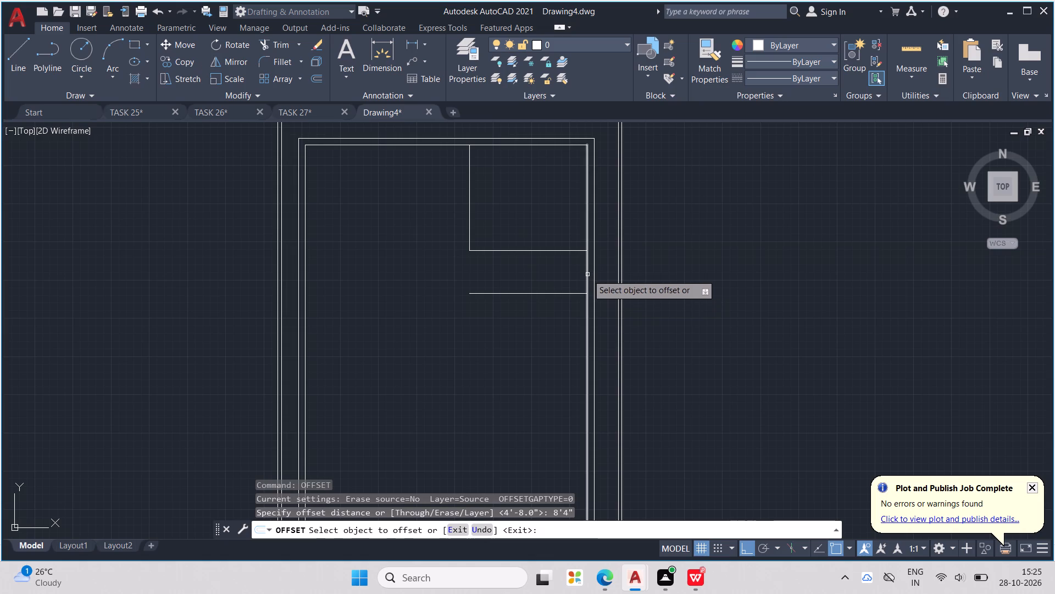
pyautogui.moveTo(587, 274); pyautogui.dragTo(581, 274)
pyautogui.click(498, 290)
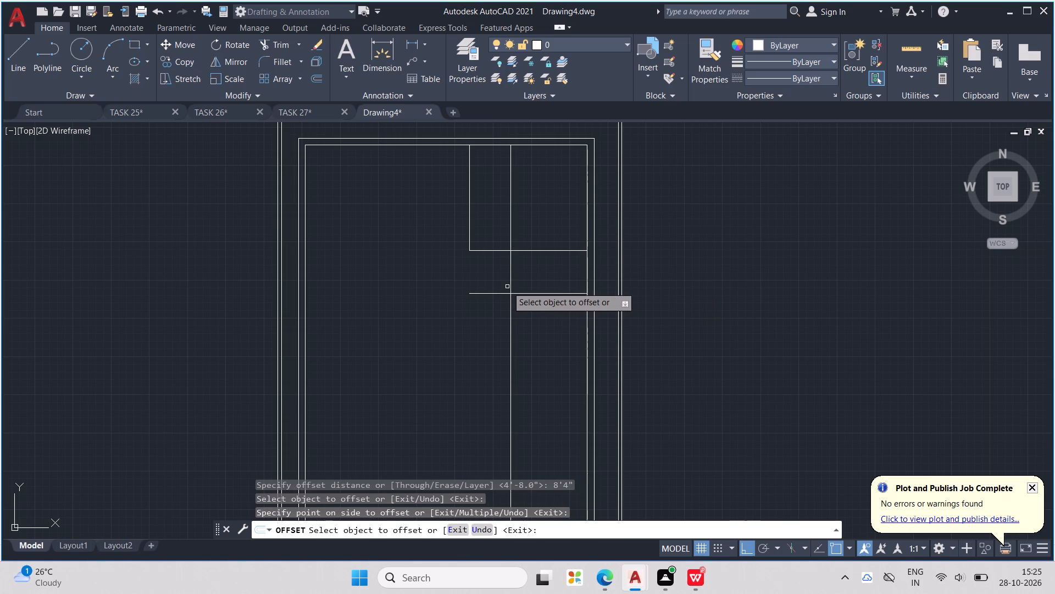
pyautogui.press('Escape')
pyautogui.press('Escape')
pyautogui.press('Escape')
pyautogui.press('Escape')
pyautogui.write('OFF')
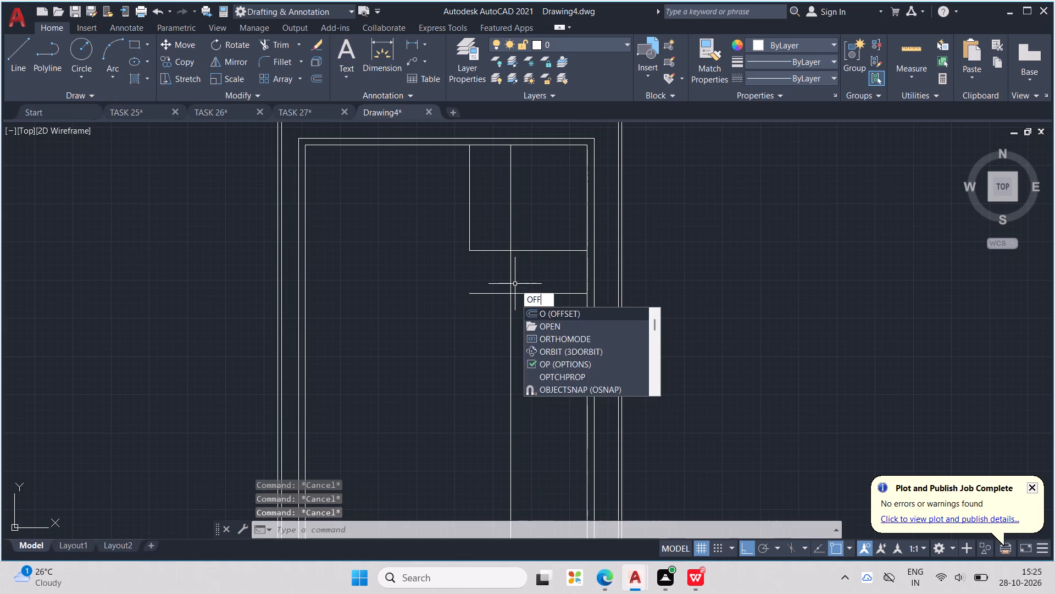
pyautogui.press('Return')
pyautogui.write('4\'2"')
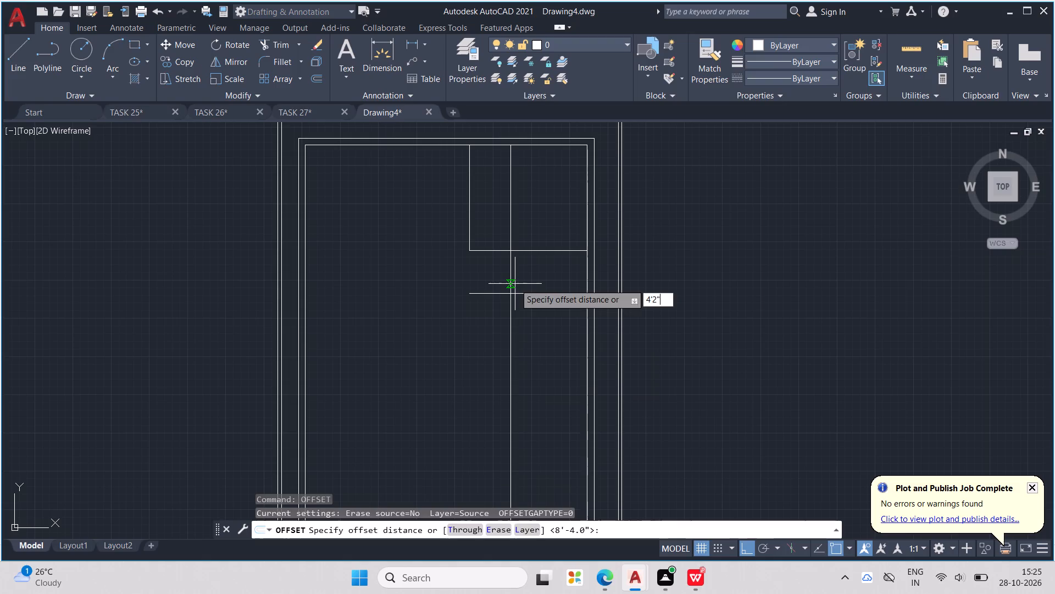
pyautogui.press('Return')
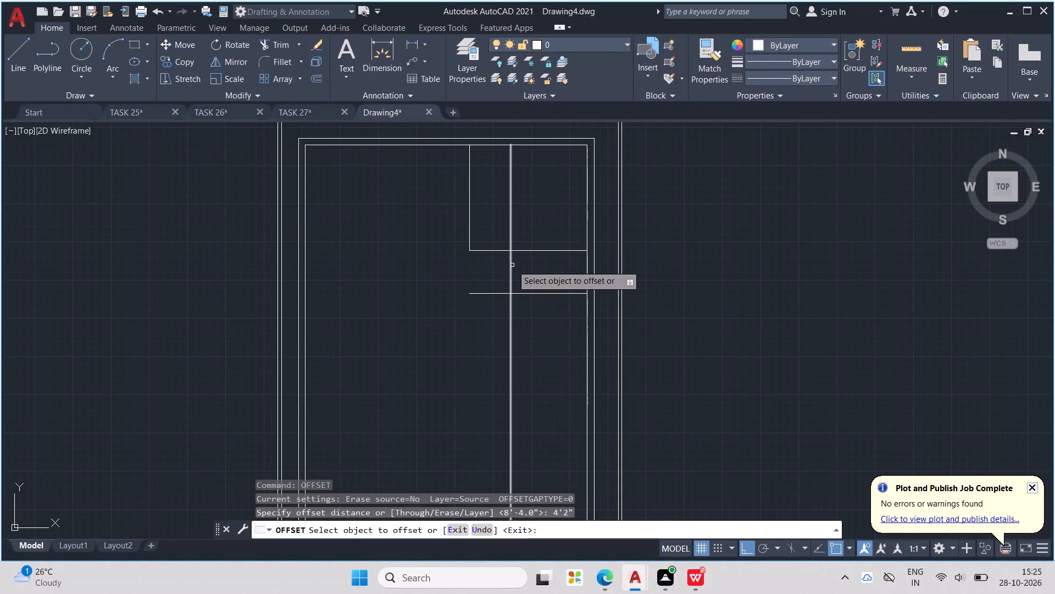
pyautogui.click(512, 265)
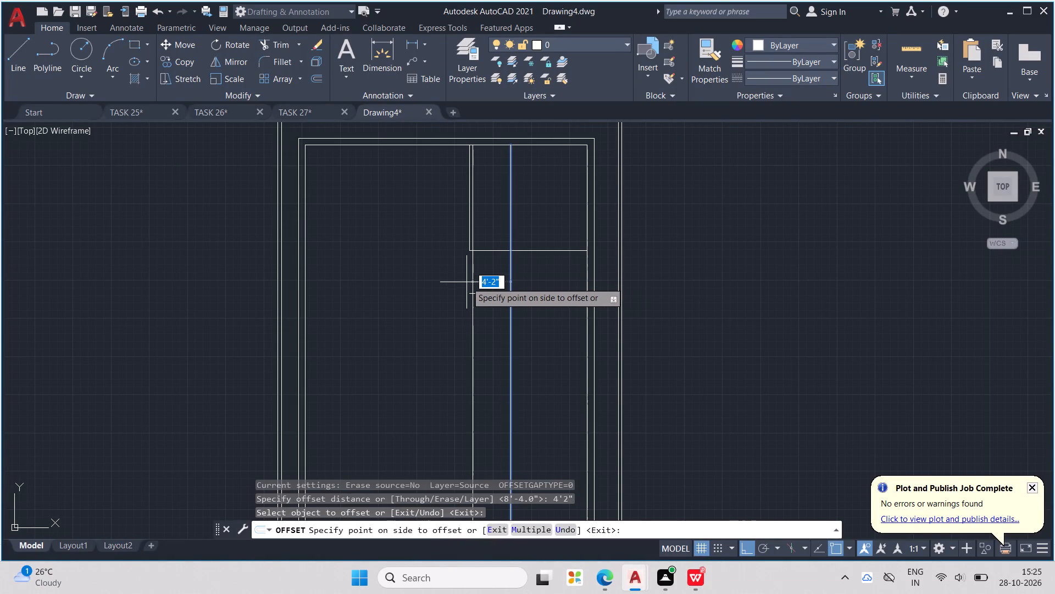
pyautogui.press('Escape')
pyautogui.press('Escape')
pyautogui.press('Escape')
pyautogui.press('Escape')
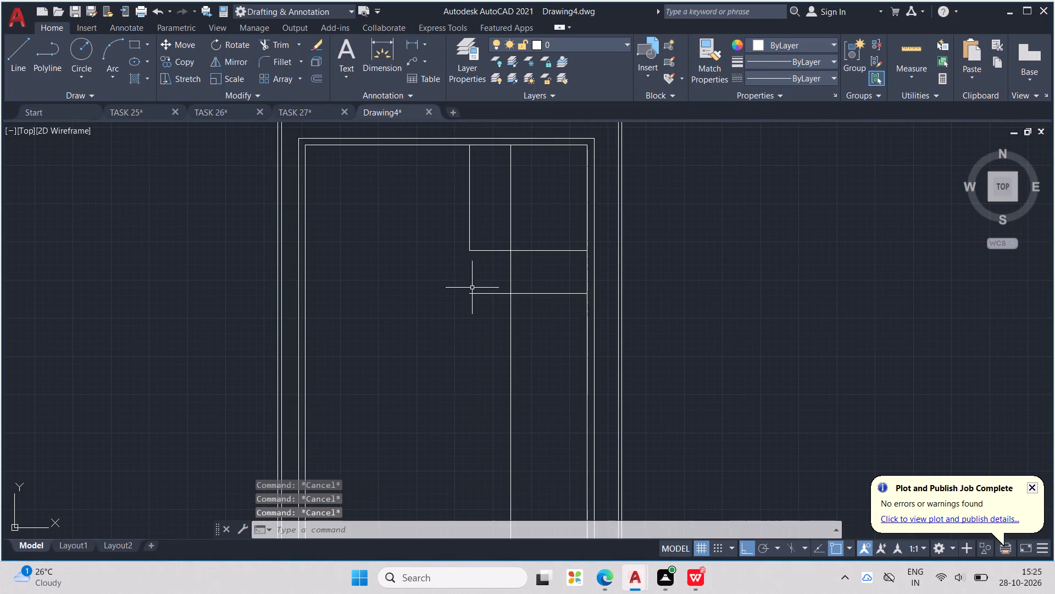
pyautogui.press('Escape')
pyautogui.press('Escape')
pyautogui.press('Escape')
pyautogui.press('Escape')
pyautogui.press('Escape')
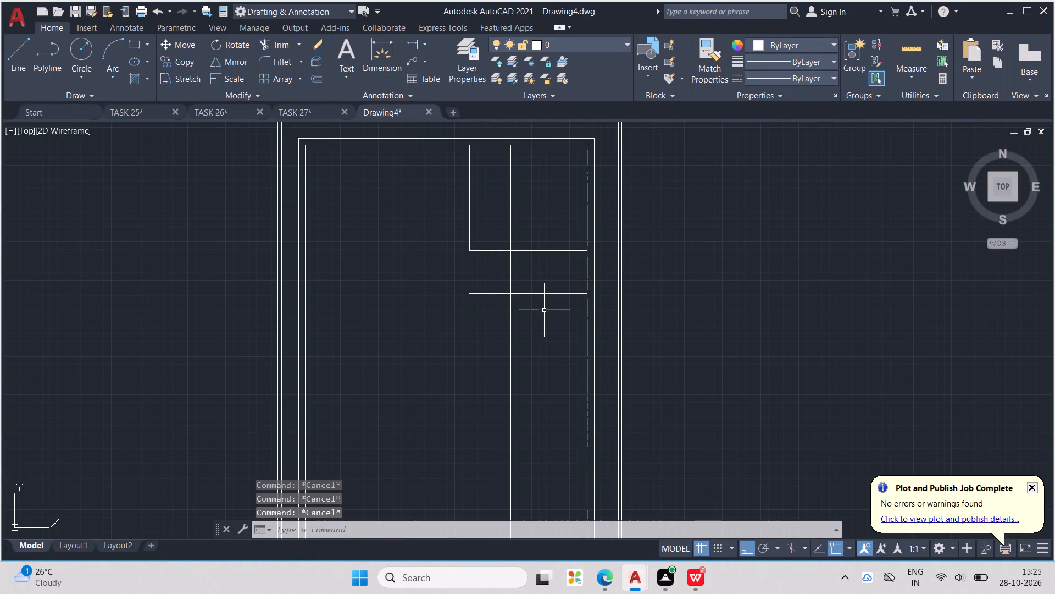
# Trim the 8'4" partition line above and below, keeping only the piece between the two horizontal room lines.
pyautogui.write('TR')
pyautogui.press('Return')
pyautogui.moveTo(518, 213); pyautogui.dragTo(498, 225)
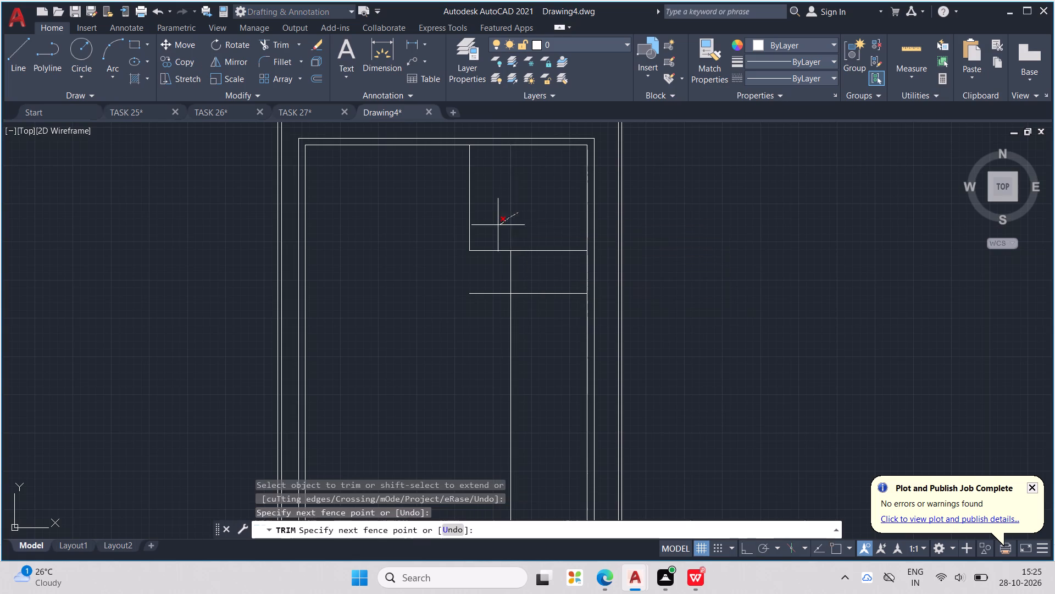
pyautogui.moveTo(498, 225); pyautogui.dragTo(496, 226)
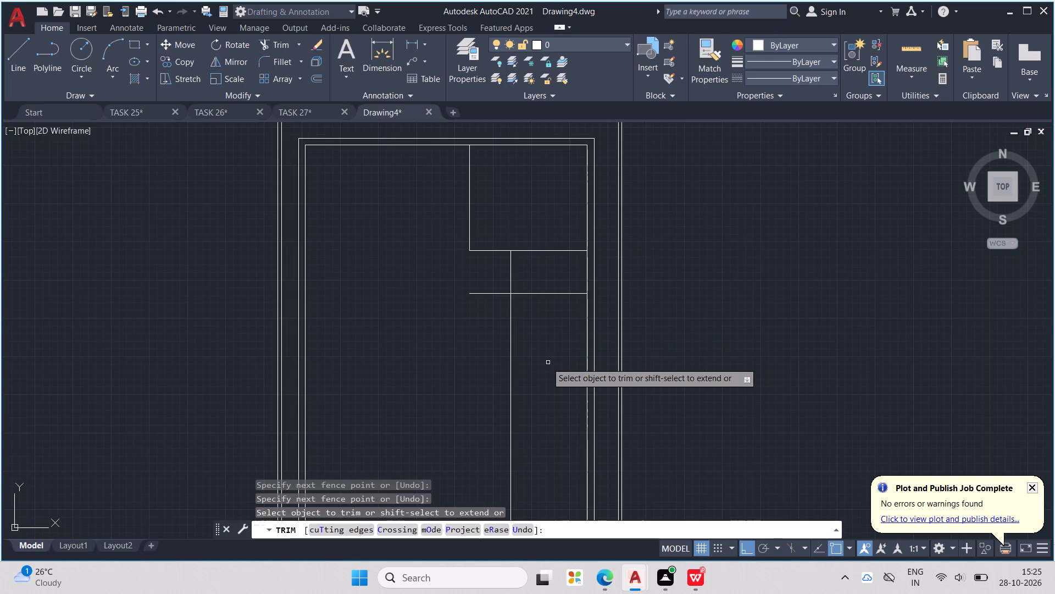
pyautogui.moveTo(540, 357); pyautogui.dragTo(498, 366)
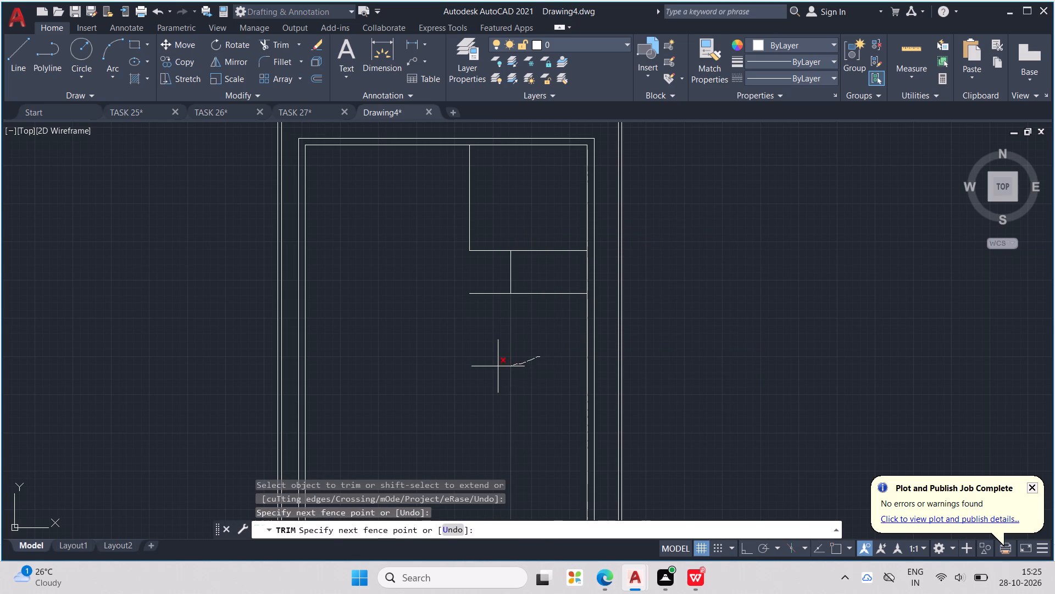
pyautogui.moveTo(498, 366); pyautogui.dragTo(497, 366)
pyautogui.scroll(-1, 495, 356)
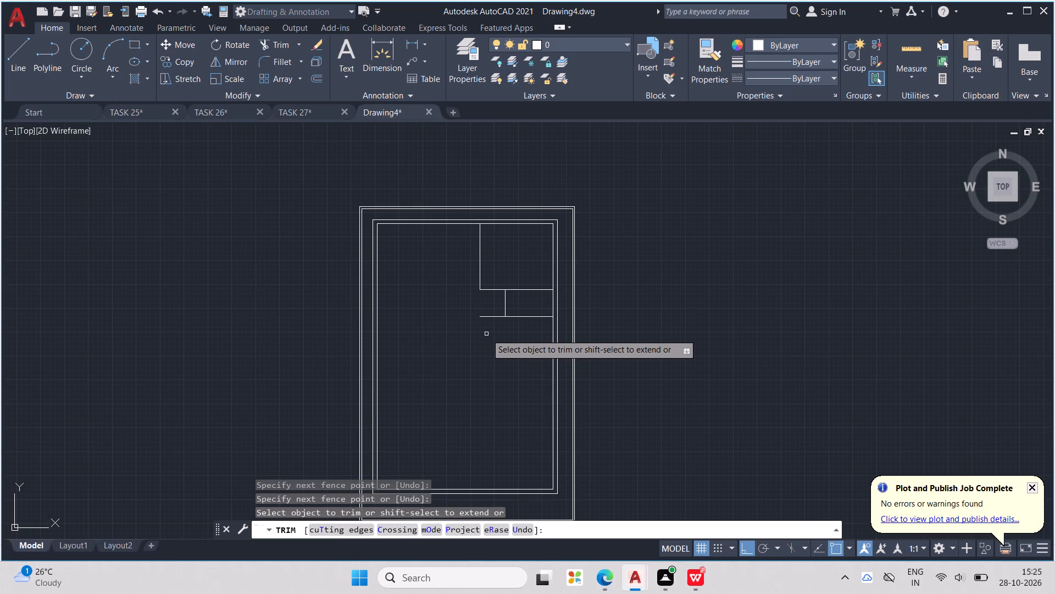
pyautogui.press('Escape')
pyautogui.press('Escape')
pyautogui.press('Escape')
pyautogui.press('Escape')
pyautogui.press('Escape')
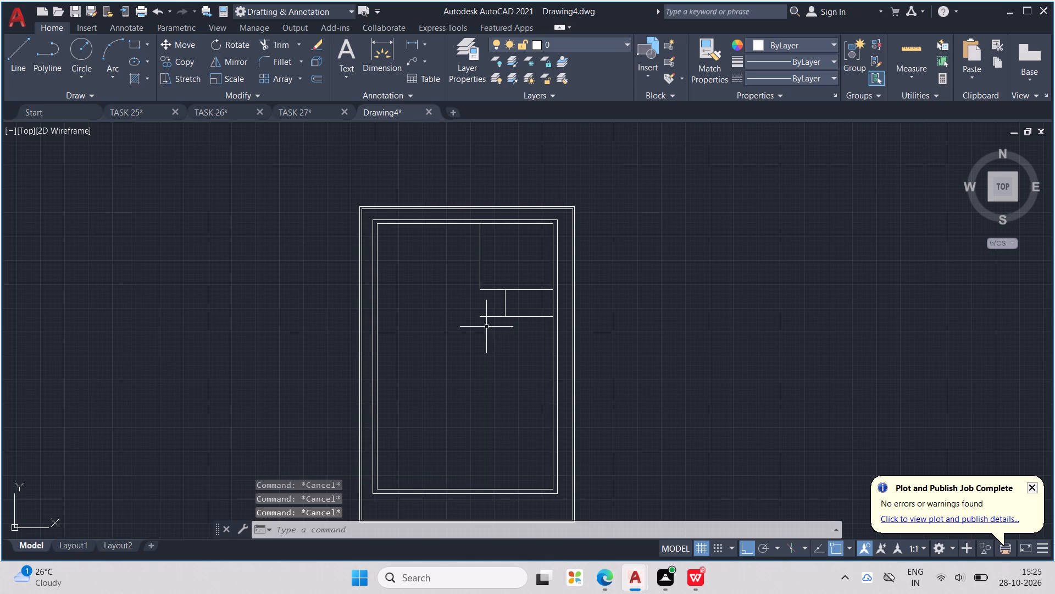
# Draw a vertical line from the left end of the lower room line up to the upper room's lower-left corner.
pyautogui.scroll(1, 486, 306)
pyautogui.press('k')
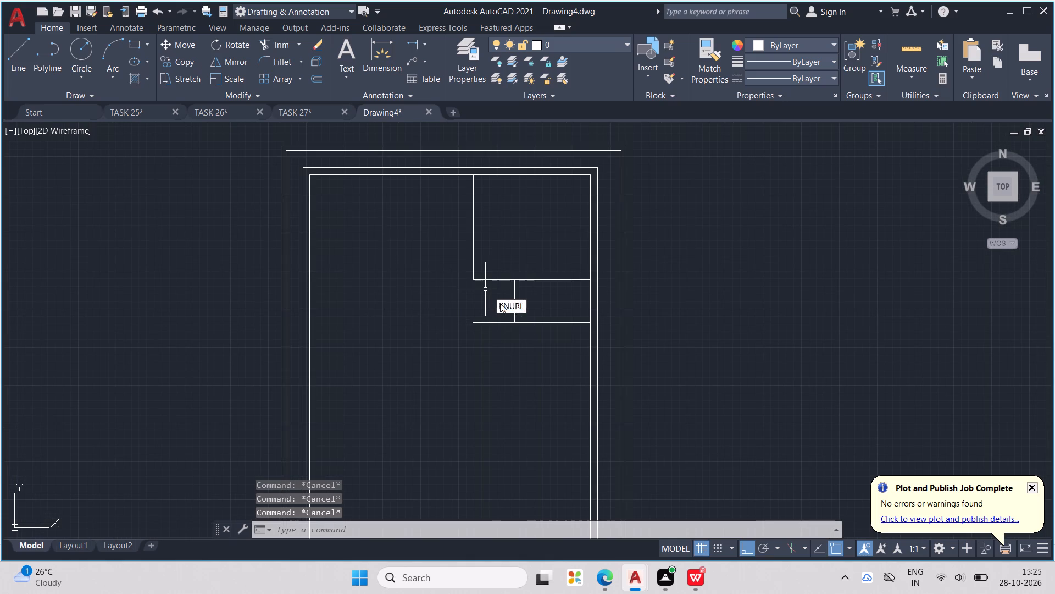
pyautogui.press('Escape')
pyautogui.press('Escape')
pyautogui.press('l')
pyautogui.press('Return')
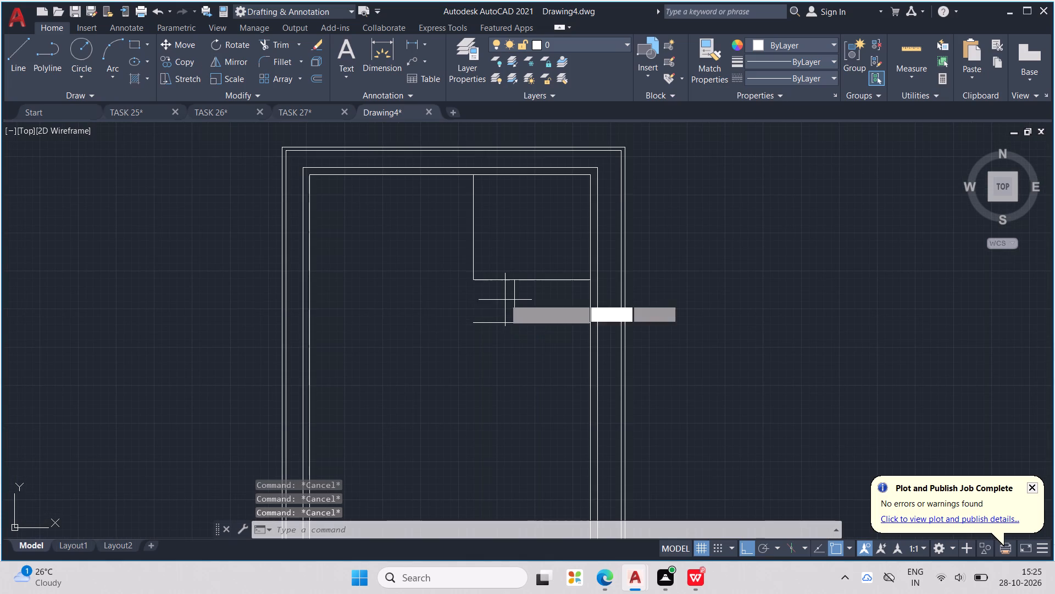
pyautogui.scroll(1, 497, 295)
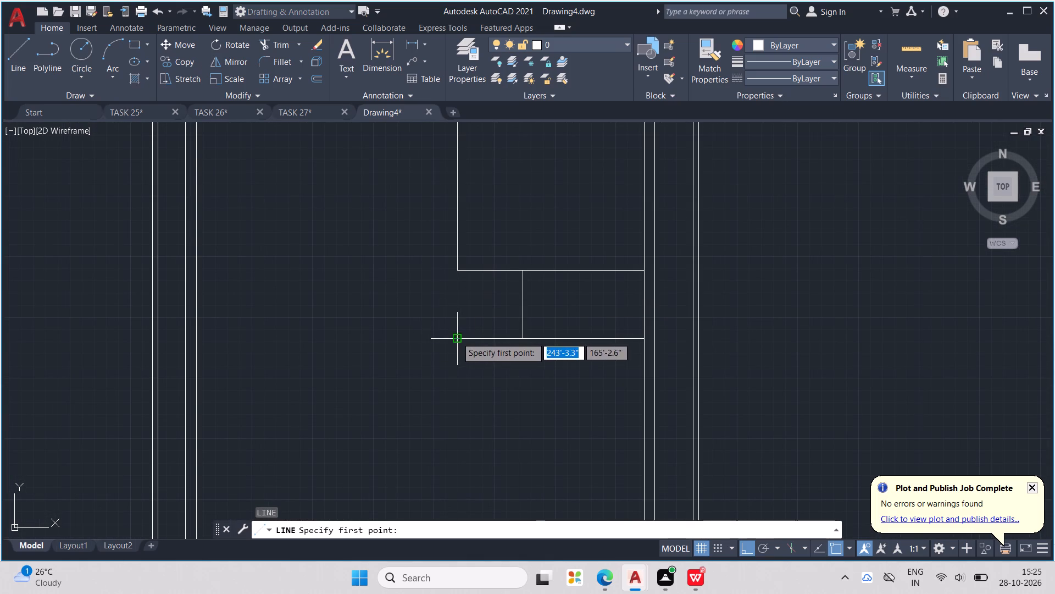
pyautogui.click(457, 337)
pyautogui.click(459, 273)
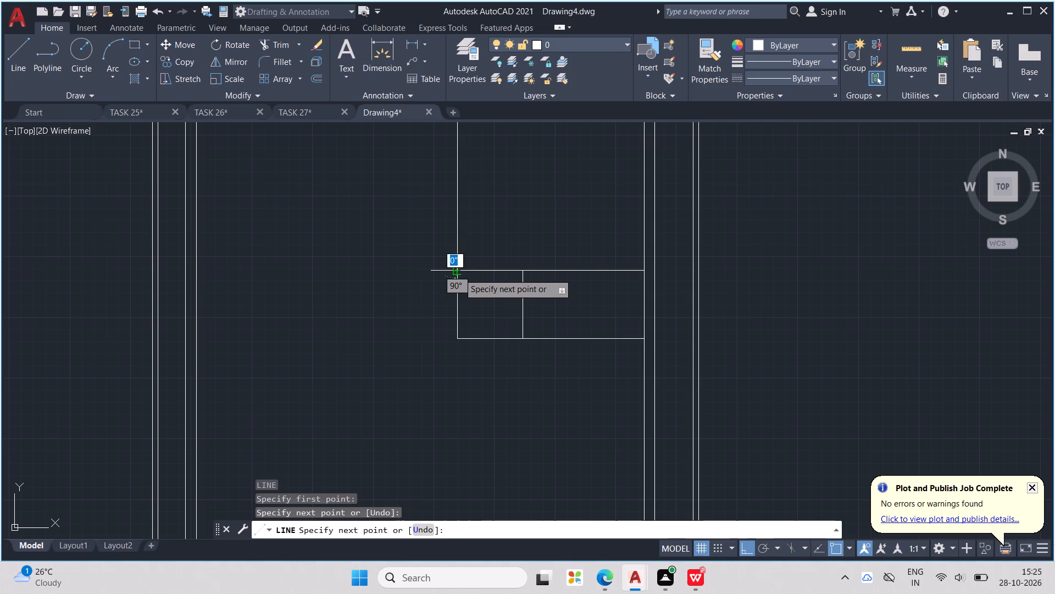
pyautogui.press('Escape')
pyautogui.press('Escape')
pyautogui.press('Escape')
pyautogui.press('Escape')
pyautogui.press('Escape')
pyautogui.press('Escape')
pyautogui.press('Escape')
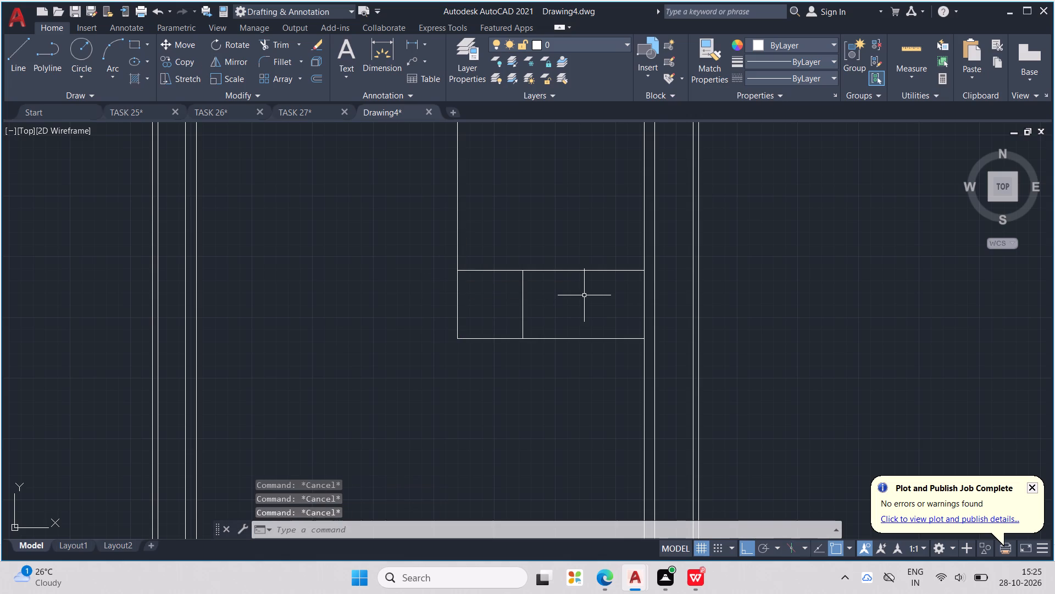
# Offset the upper-right room's left and bottom lines 9" towards the room's inside to form wall thickness.
pyautogui.write('OFF')
pyautogui.press('Return')
pyautogui.write('9"')
pyautogui.press('Return')
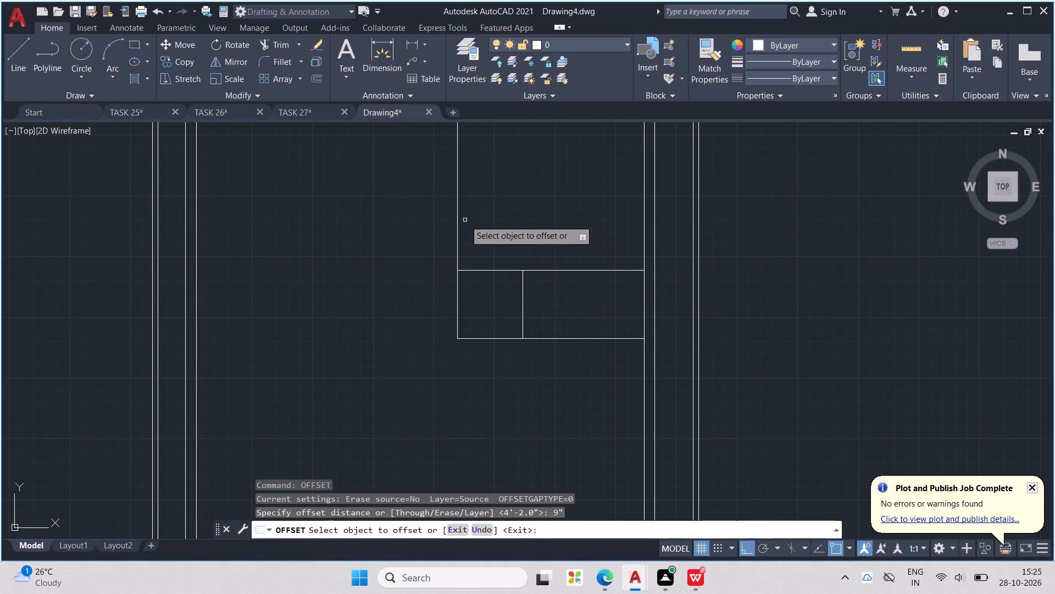
pyautogui.click(458, 222)
pyautogui.click(493, 216)
pyautogui.moveTo(493, 216); pyautogui.dragTo(440, 250, button='middle')
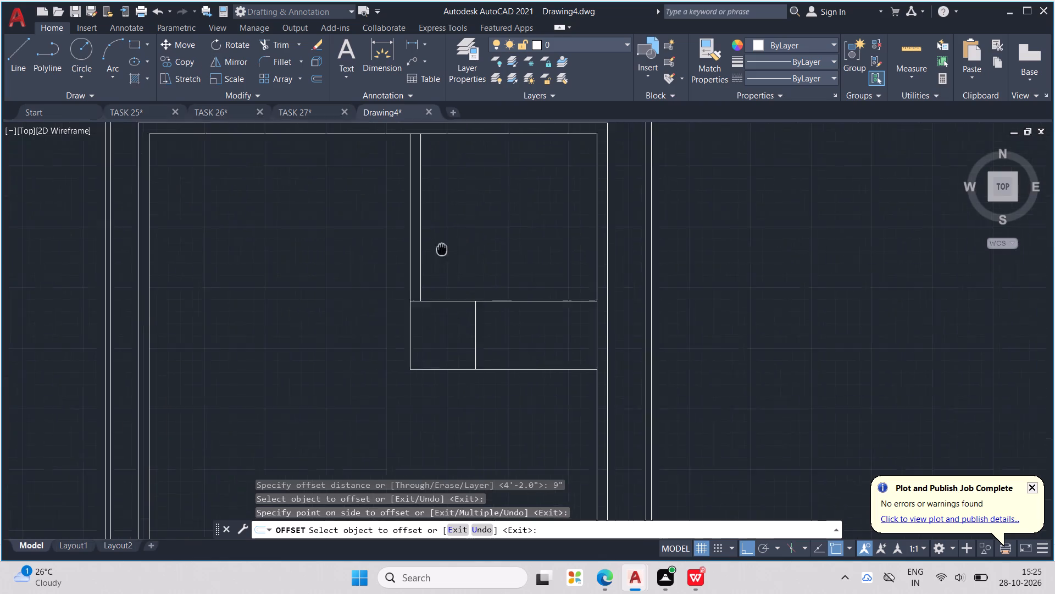
pyautogui.moveTo(440, 250); pyautogui.dragTo(393, 275, button='middle')
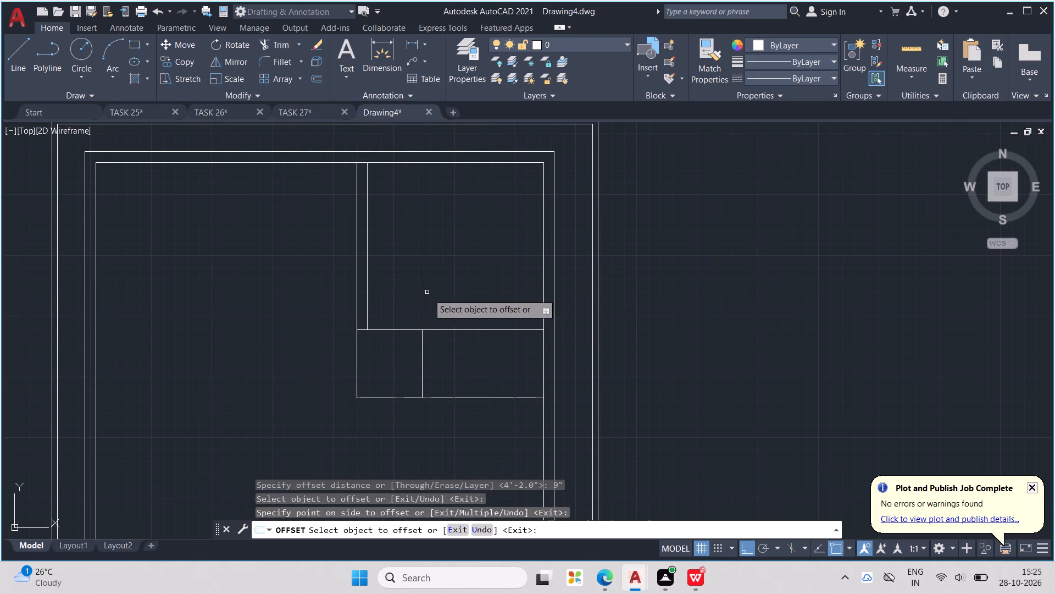
pyautogui.click(499, 330)
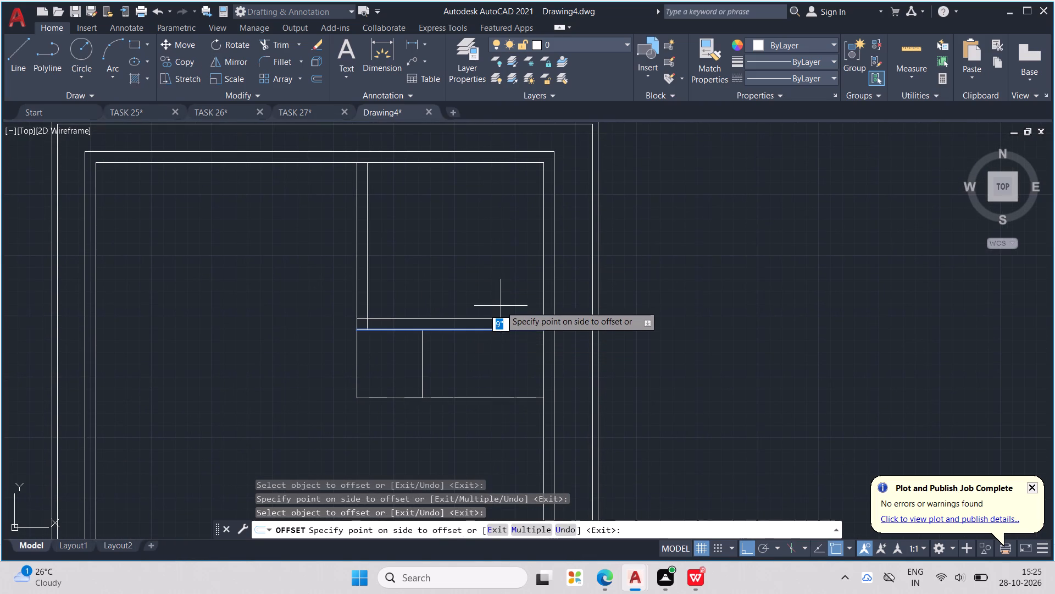
pyautogui.click(501, 304)
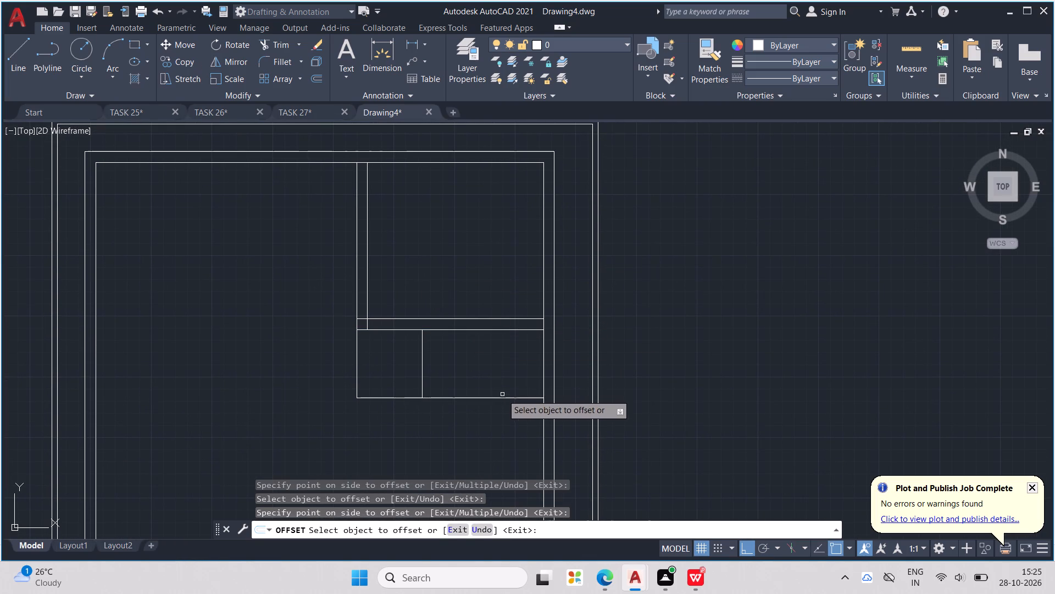
# Offset the bottom and left outer lines of the small-room strip 9" inward to form its walls.
pyautogui.click(504, 399)
pyautogui.click(502, 383)
pyautogui.moveTo(501, 349); pyautogui.dragTo(564, 320, button='middle')
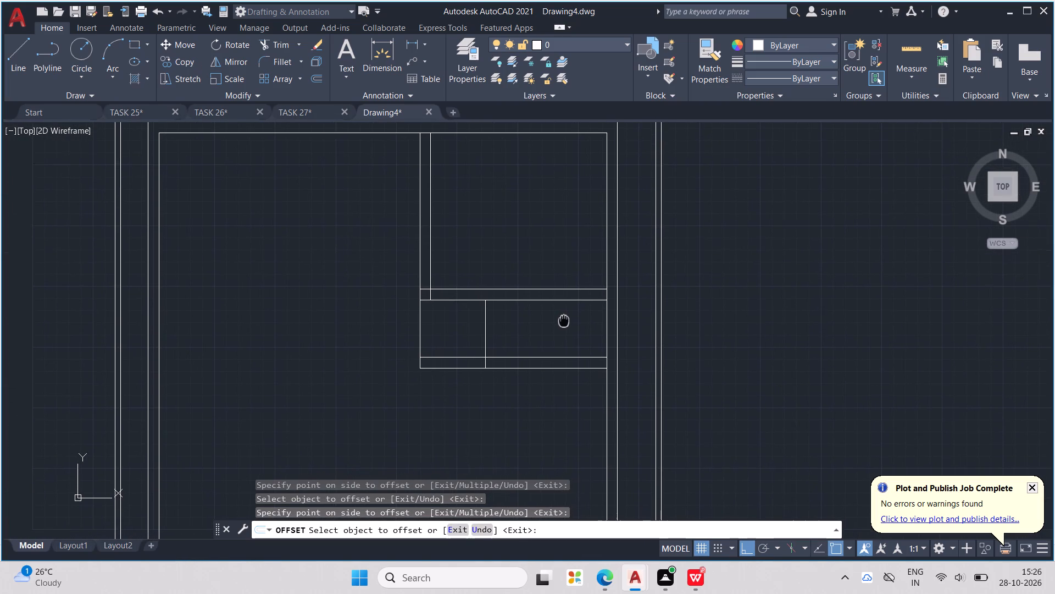
pyautogui.moveTo(564, 320); pyautogui.dragTo(564, 320, button='middle')
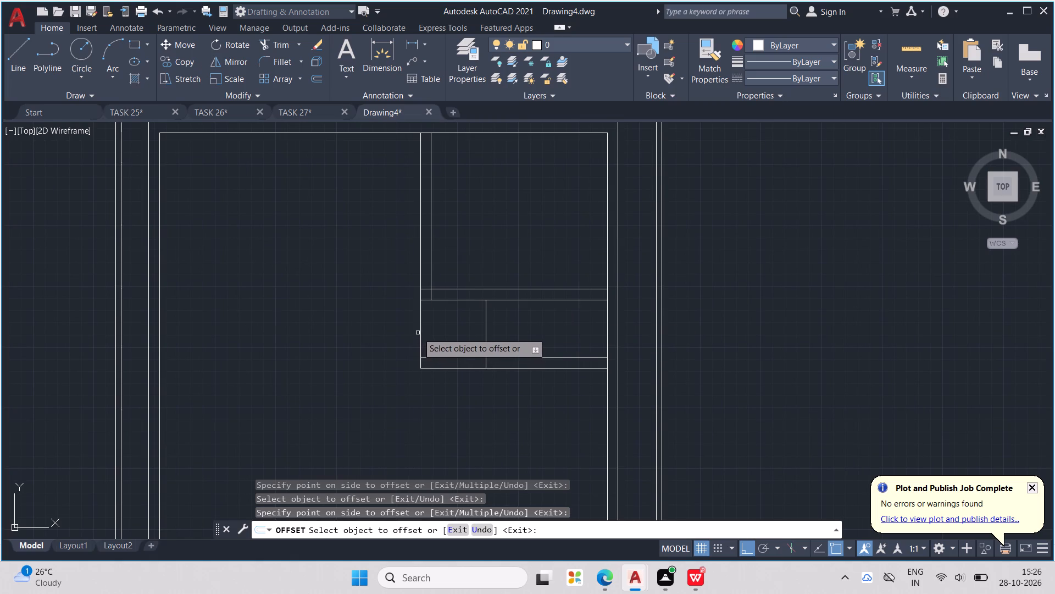
pyautogui.click(420, 333)
pyautogui.click(452, 336)
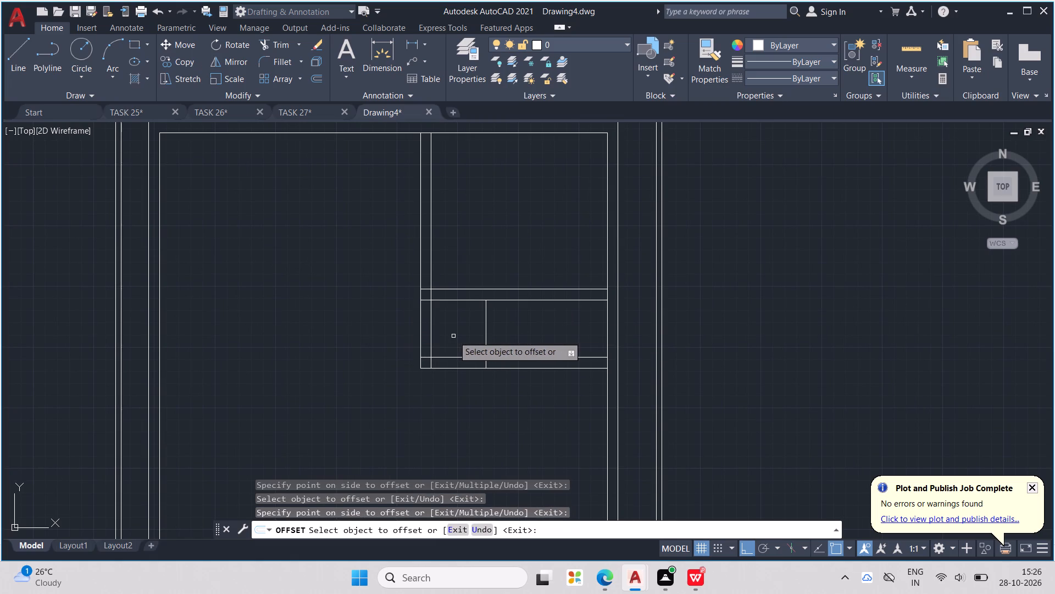
pyautogui.press('Escape')
pyautogui.press('Escape')
pyautogui.press('Escape')
pyautogui.press('Escape')
pyautogui.press('Escape')
pyautogui.press('Escape')
pyautogui.press('Escape')
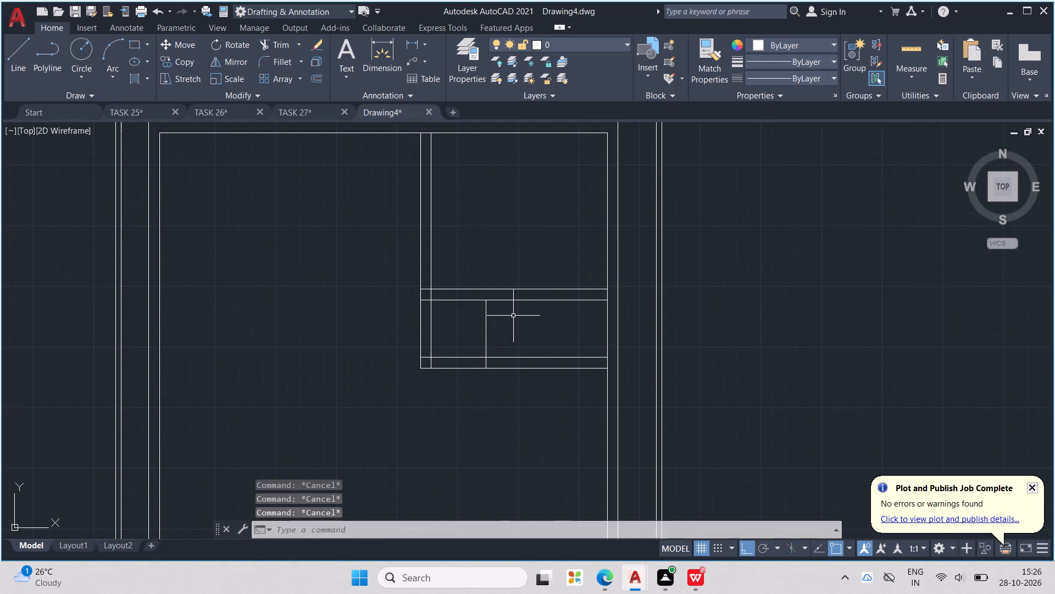
# Extend the small-room partition upward to about 2'-3" above the upper room's bottom line, 4.5" wide, returning down to the strip's bottom outer line.
pyautogui.press('l')
pyautogui.press('Return')
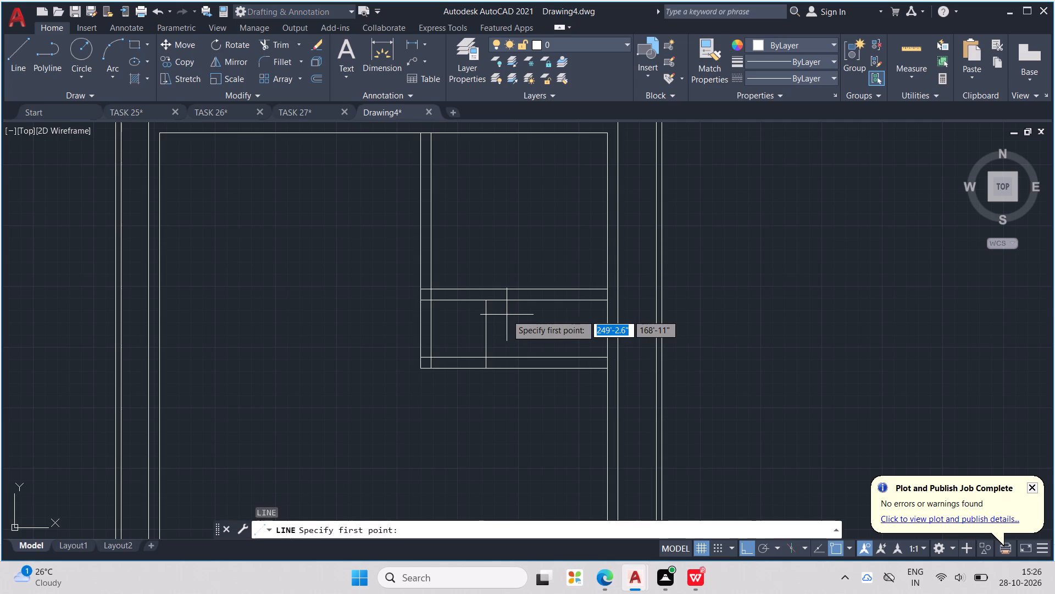
pyautogui.scroll(1, 499, 316)
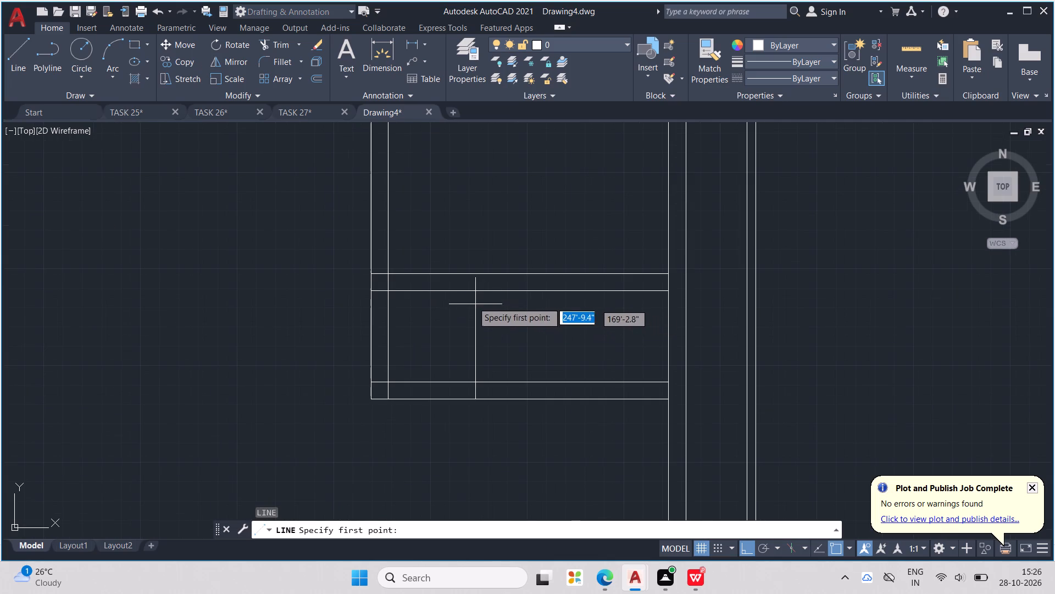
pyautogui.click(474, 293)
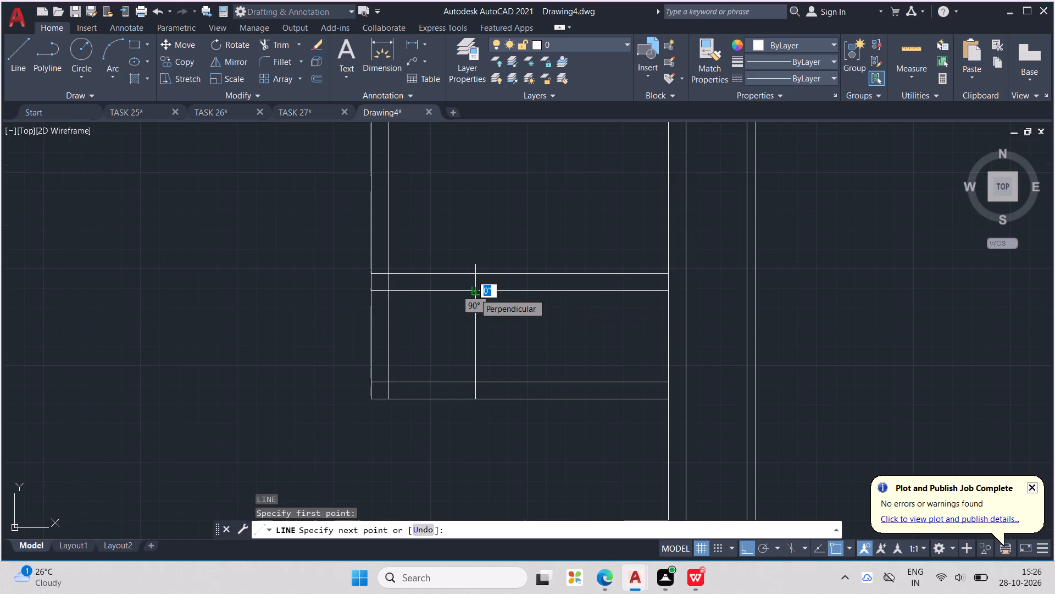
pyautogui.click(473, 271)
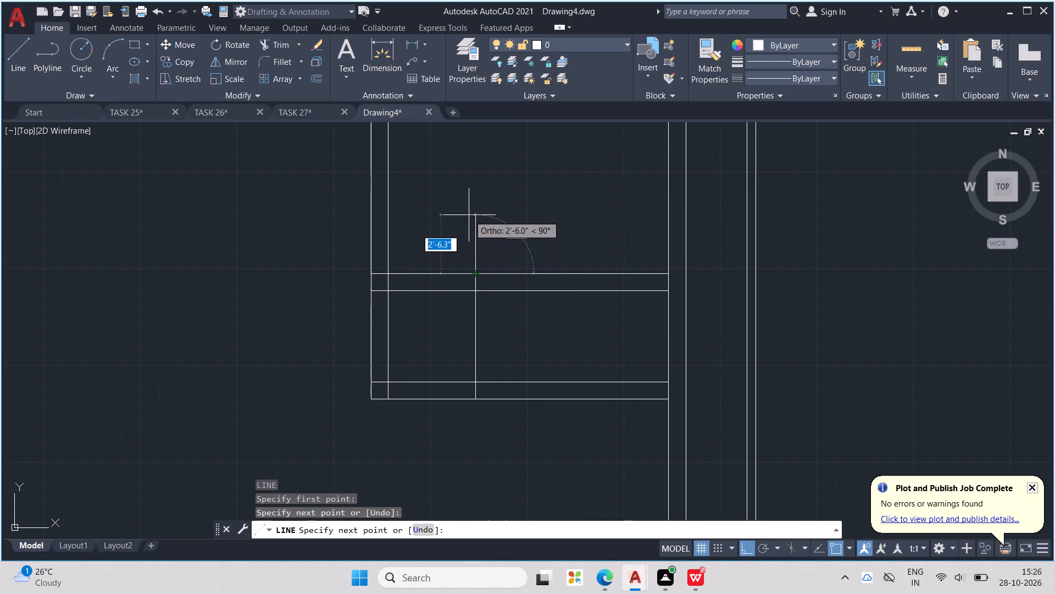
pyautogui.moveTo(469, 212); pyautogui.dragTo(463, 219, button='middle')
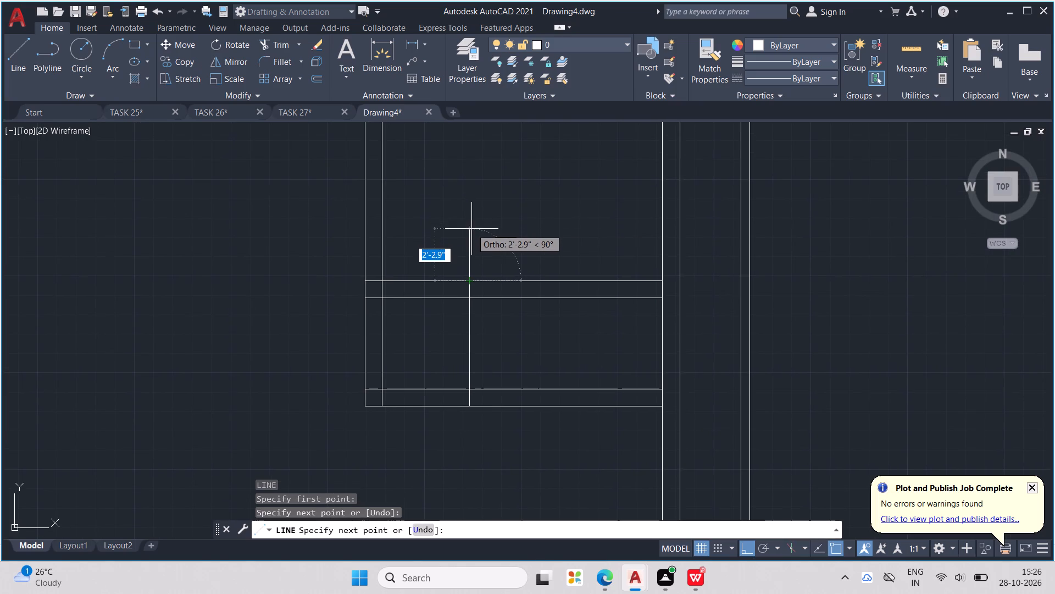
pyautogui.click(471, 229)
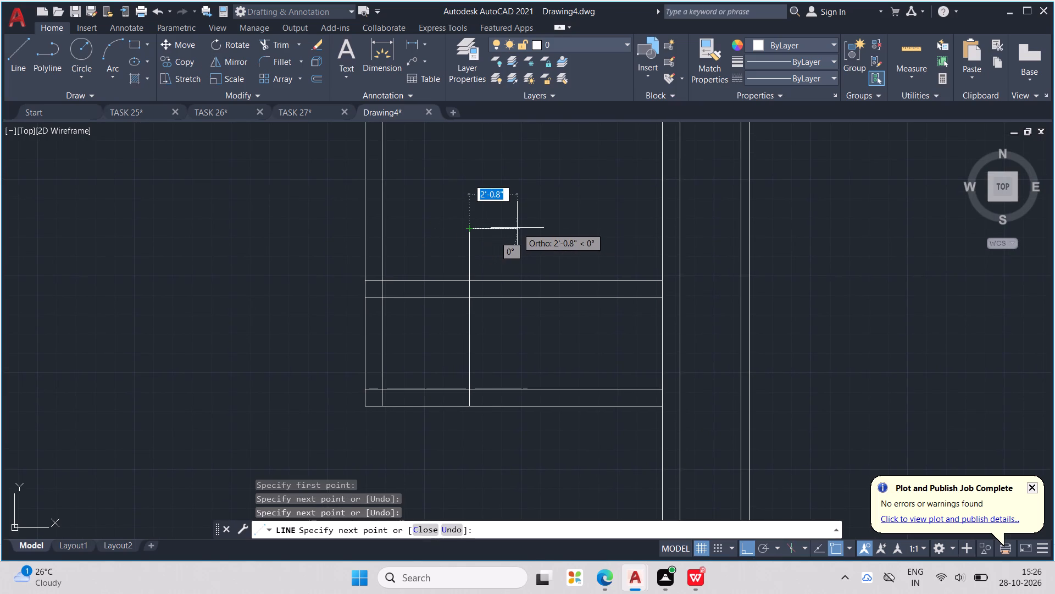
pyautogui.write('4.5')
pyautogui.hotkey('shift', '"')
pyautogui.press('Return')
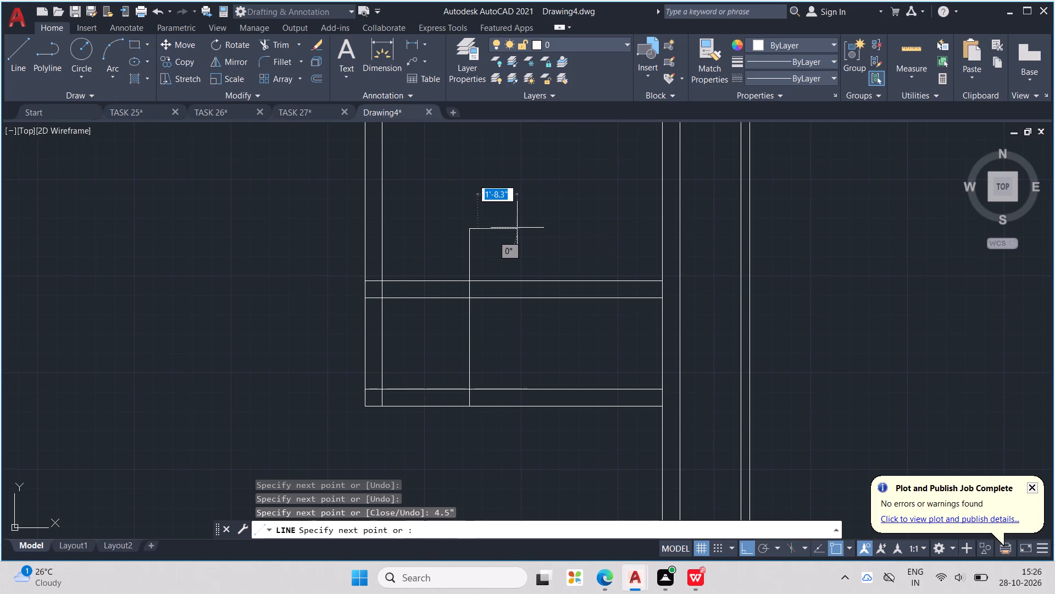
pyautogui.scroll(2, 466, 387)
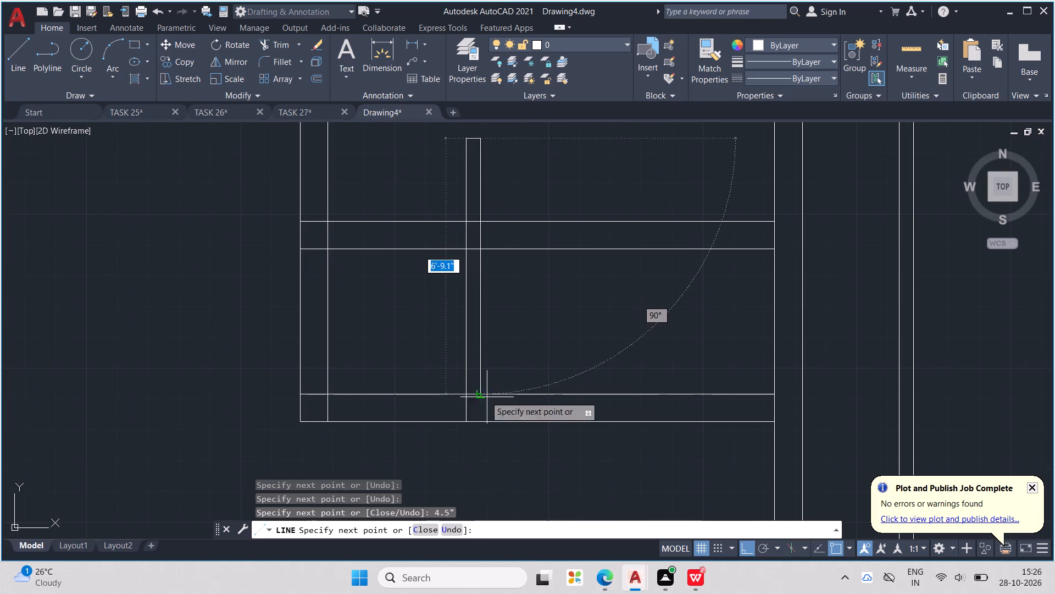
pyautogui.scroll(2, 489, 398)
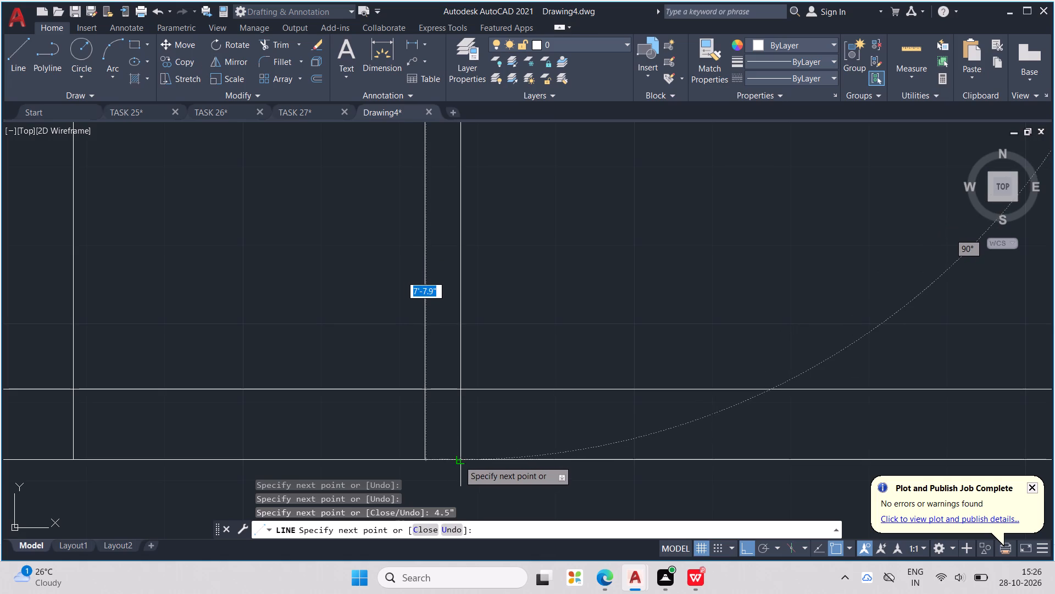
pyautogui.click(459, 460)
pyautogui.press('Escape')
pyautogui.scroll(-2, 465, 411)
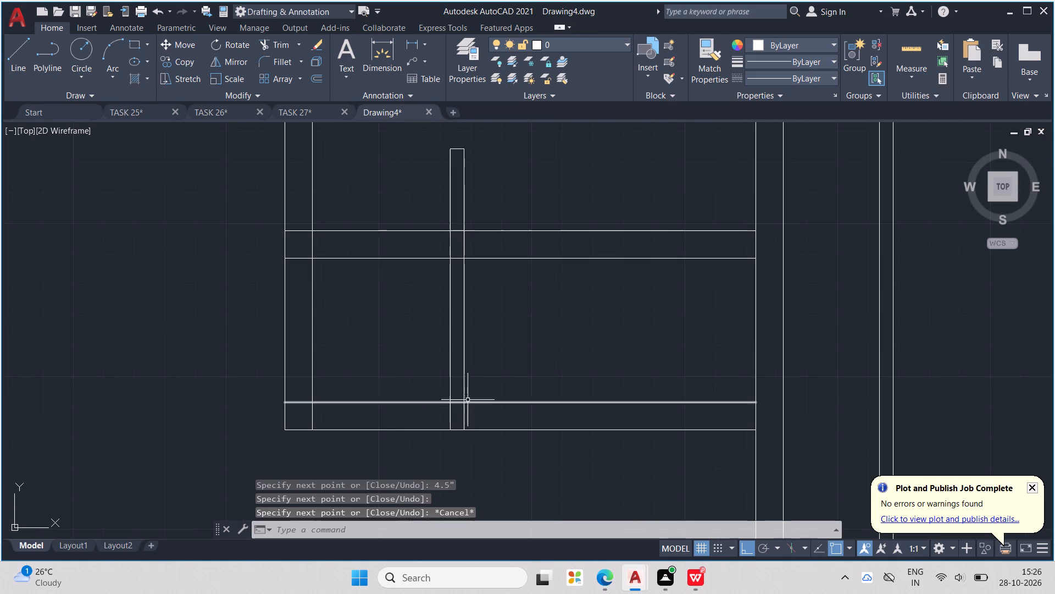
pyautogui.press('Escape')
pyautogui.scroll(-2, 471, 352)
pyautogui.press('Escape')
pyautogui.moveTo(432, 318); pyautogui.dragTo(465, 320, button='middle')
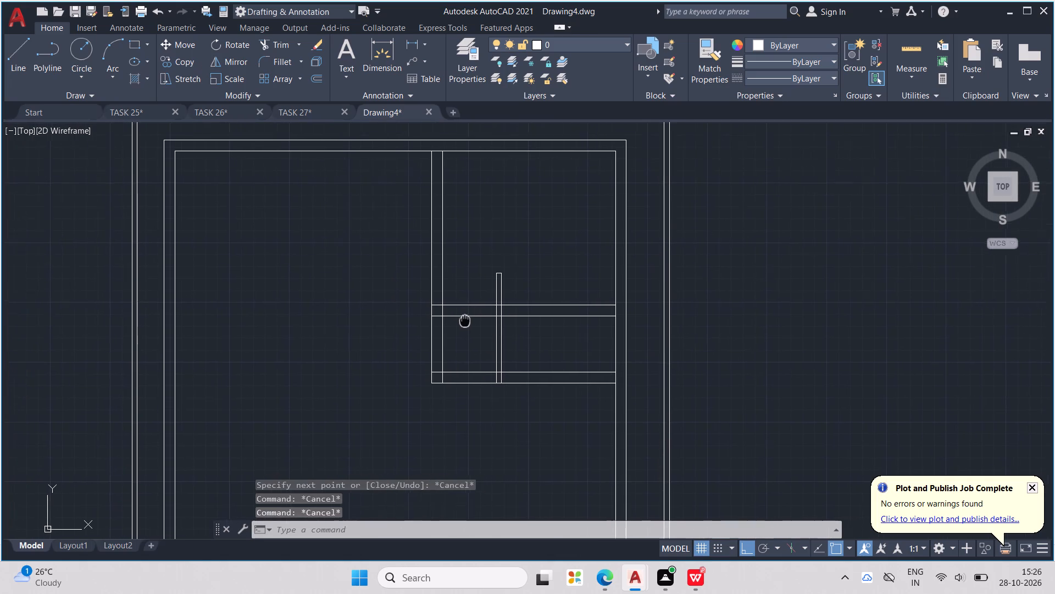
pyautogui.moveTo(465, 320); pyautogui.dragTo(480, 314, button='middle')
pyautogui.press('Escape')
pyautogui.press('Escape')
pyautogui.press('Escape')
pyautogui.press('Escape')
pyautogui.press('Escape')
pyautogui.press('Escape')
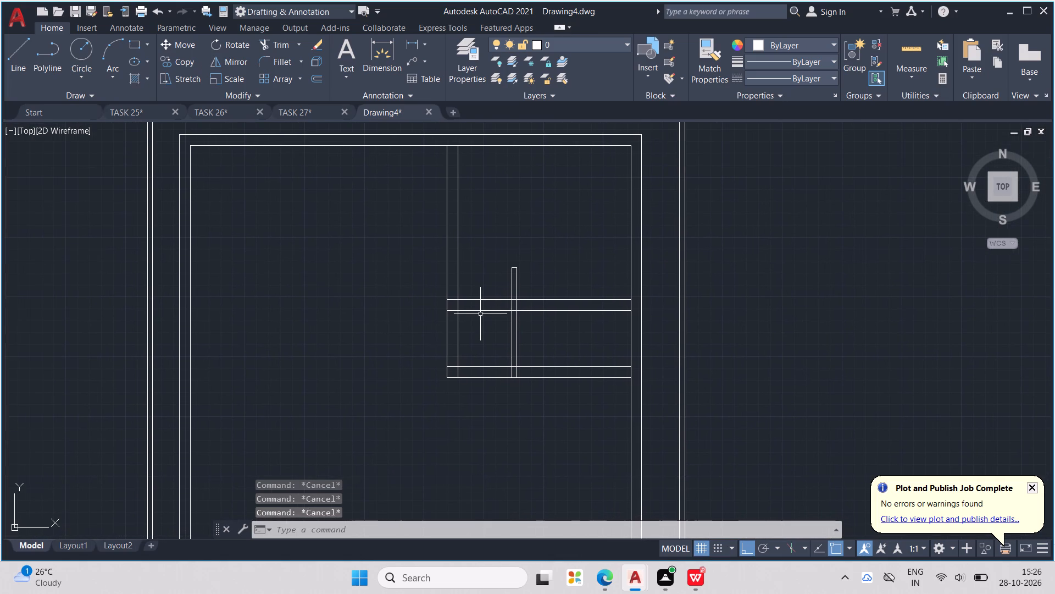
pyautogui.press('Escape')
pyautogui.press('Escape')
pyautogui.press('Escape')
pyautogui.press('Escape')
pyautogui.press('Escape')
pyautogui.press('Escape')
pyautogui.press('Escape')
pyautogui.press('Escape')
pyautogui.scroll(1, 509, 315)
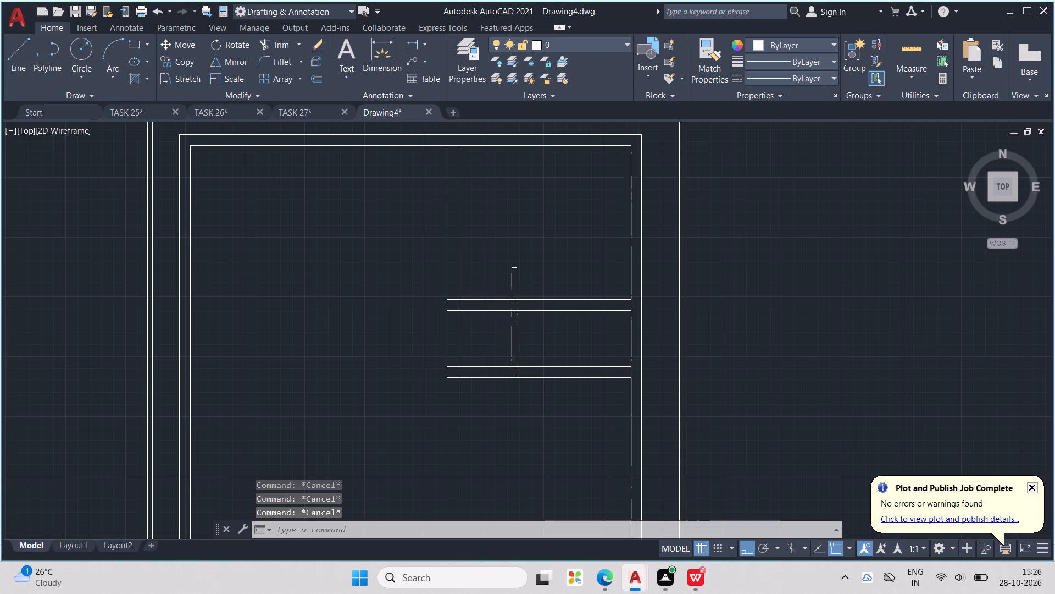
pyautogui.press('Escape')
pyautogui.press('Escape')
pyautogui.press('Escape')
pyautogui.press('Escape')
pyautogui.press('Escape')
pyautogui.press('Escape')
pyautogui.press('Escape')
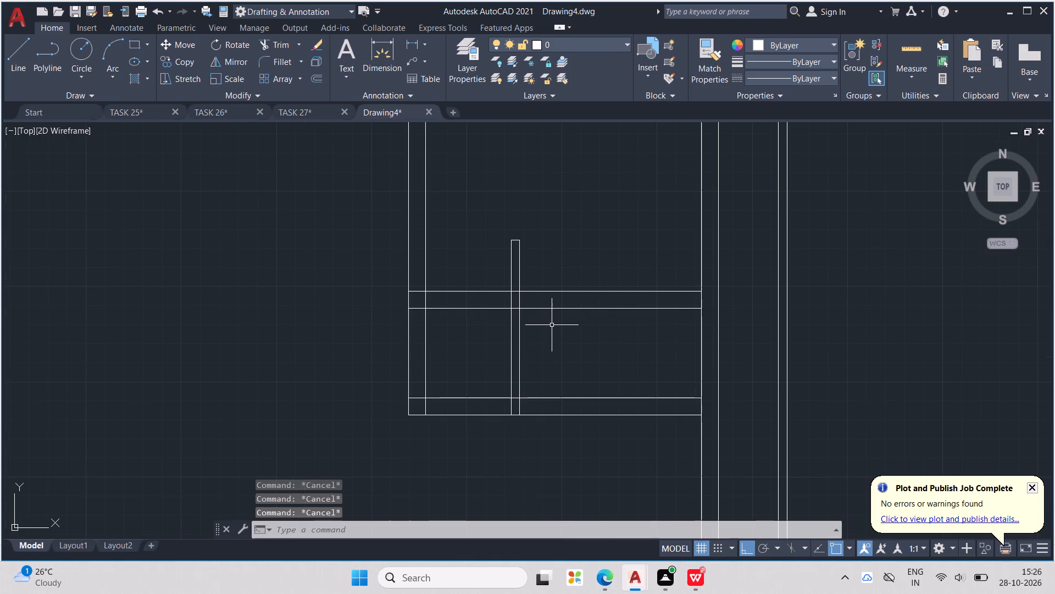
# Trim both upper wall lines between the left wall and the partition's right face, and that face's segment between the two wall lines.
pyautogui.write('TR')
pyautogui.press('Return')
pyautogui.moveTo(467, 276); pyautogui.dragTo(473, 332)
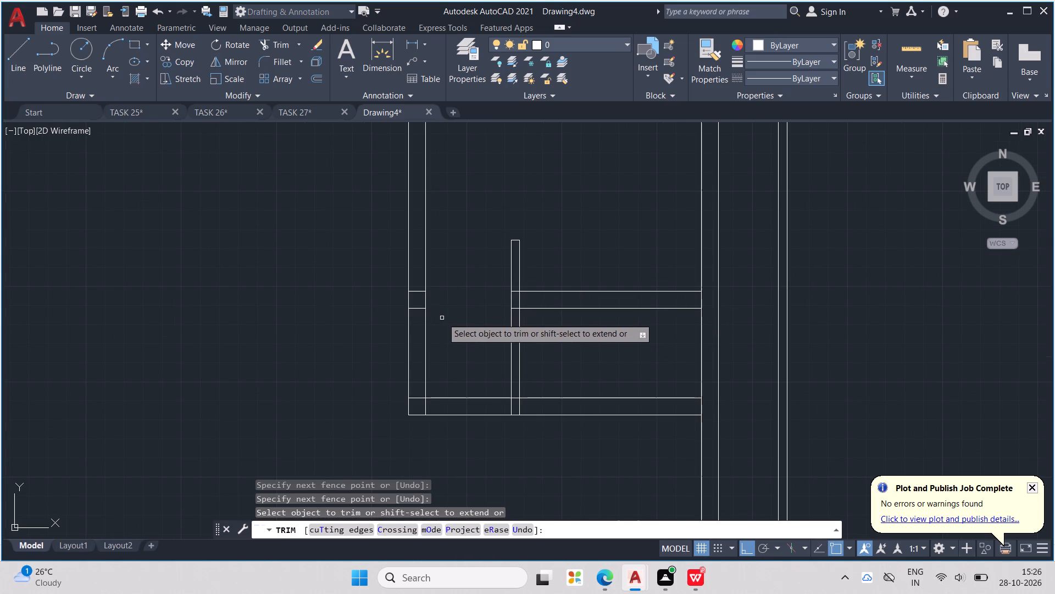
pyautogui.scroll(1, 514, 306)
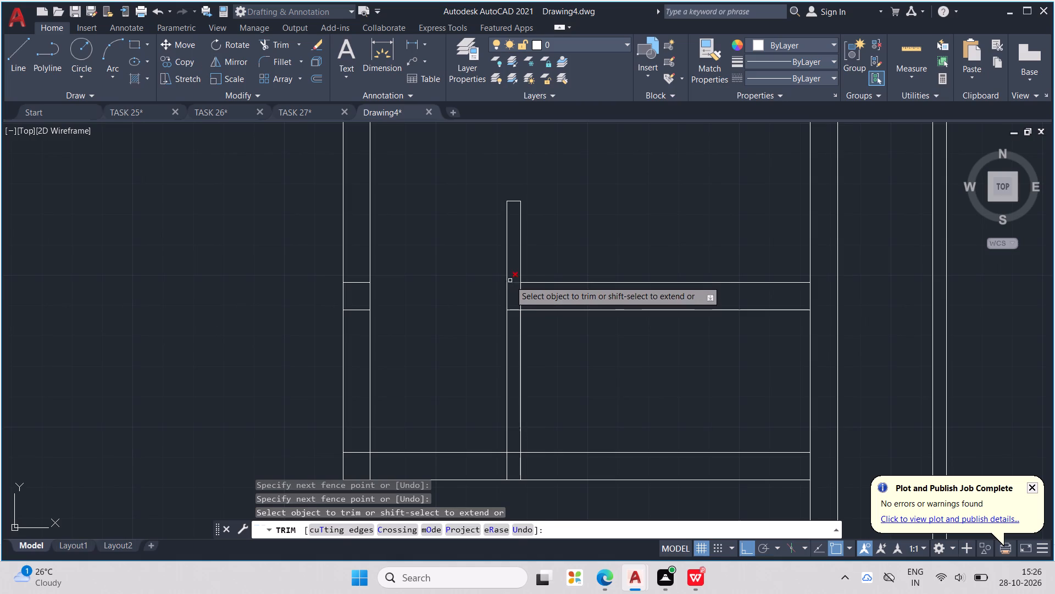
pyautogui.click(510, 280)
pyautogui.click(524, 297)
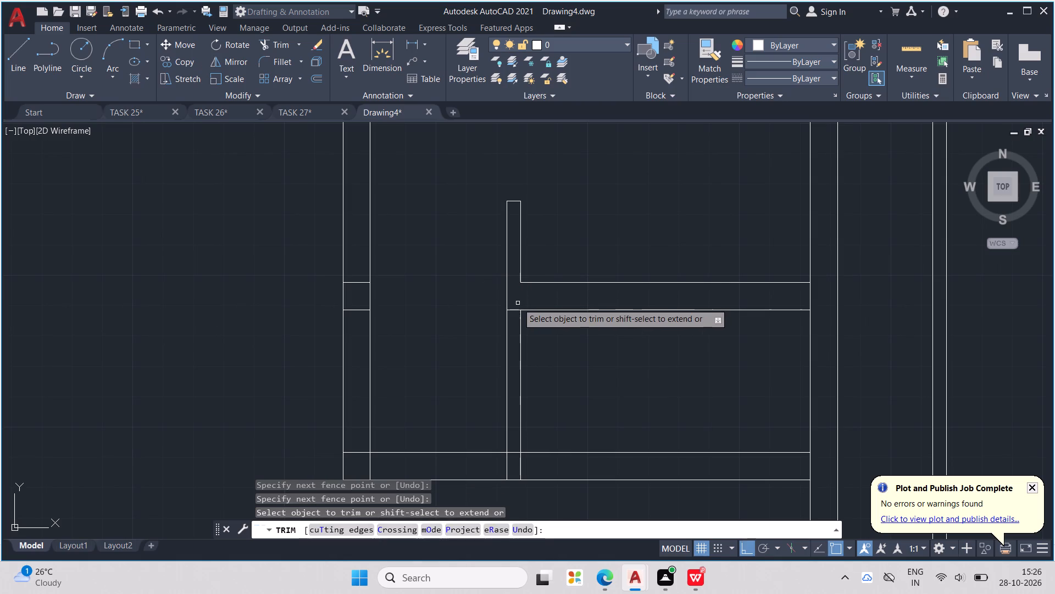
pyautogui.moveTo(517, 304); pyautogui.dragTo(514, 311)
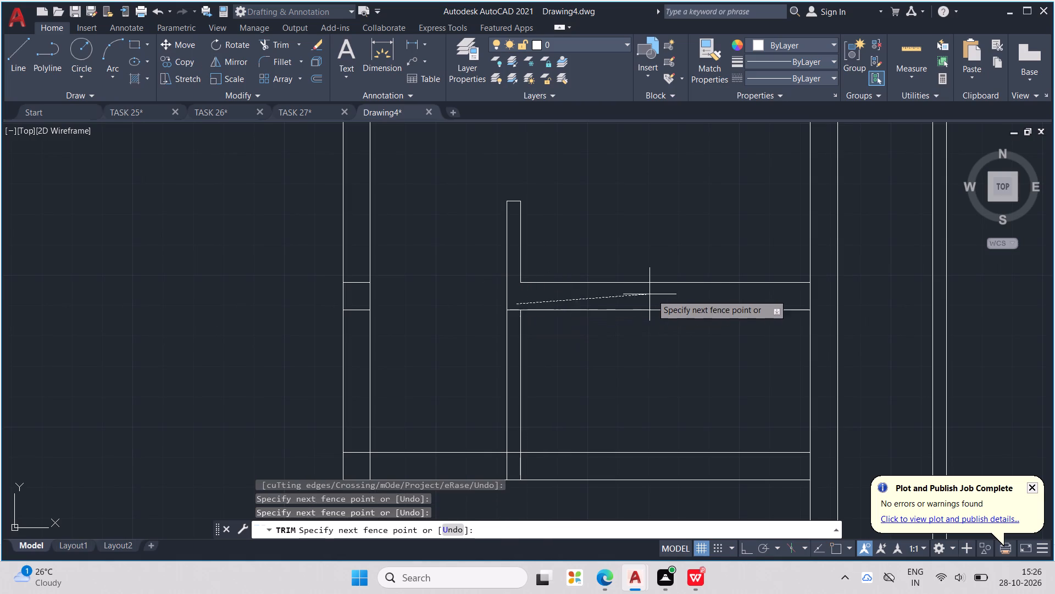
pyautogui.click(513, 323)
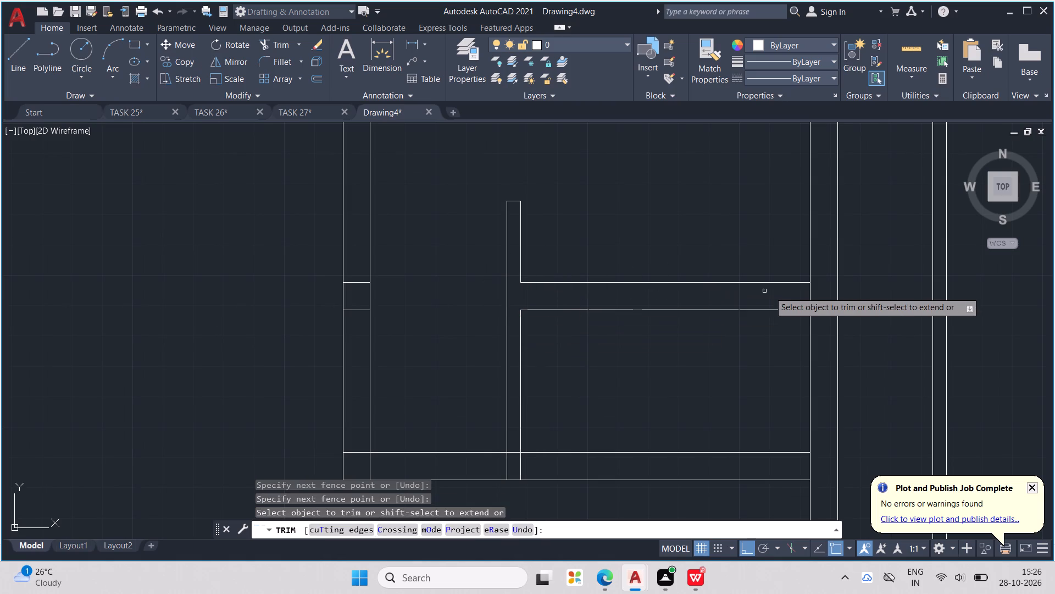
# Trim the right wall's inner line where the strip's upper and bottom horizontal walls meet it.
pyautogui.click(810, 292)
pyautogui.scroll(-2, 810, 292)
pyautogui.scroll(2, 820, 369)
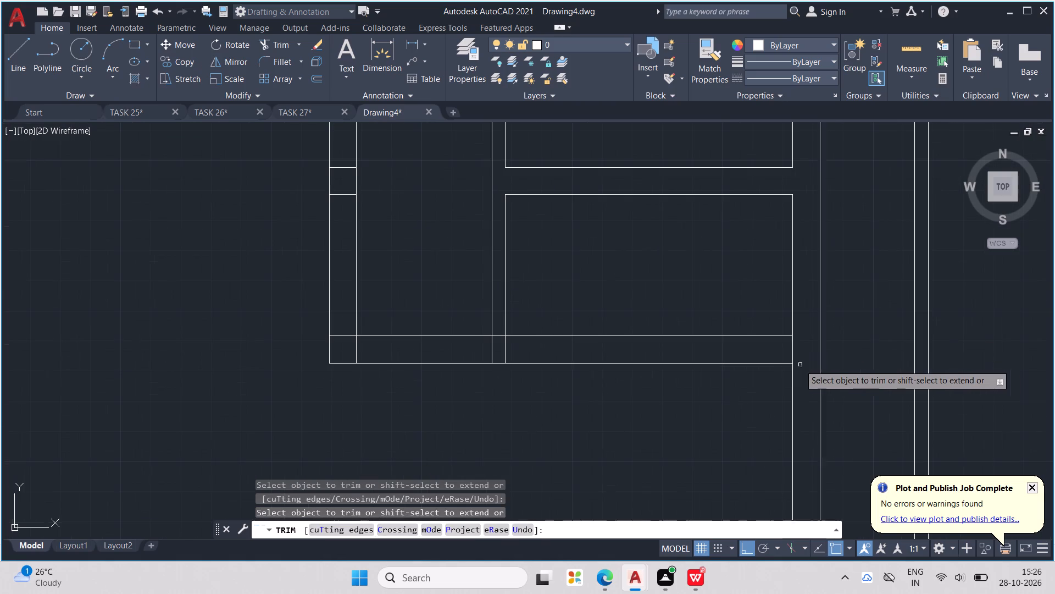
pyautogui.scroll(1, 777, 347)
pyautogui.moveTo(780, 344); pyautogui.dragTo(792, 348)
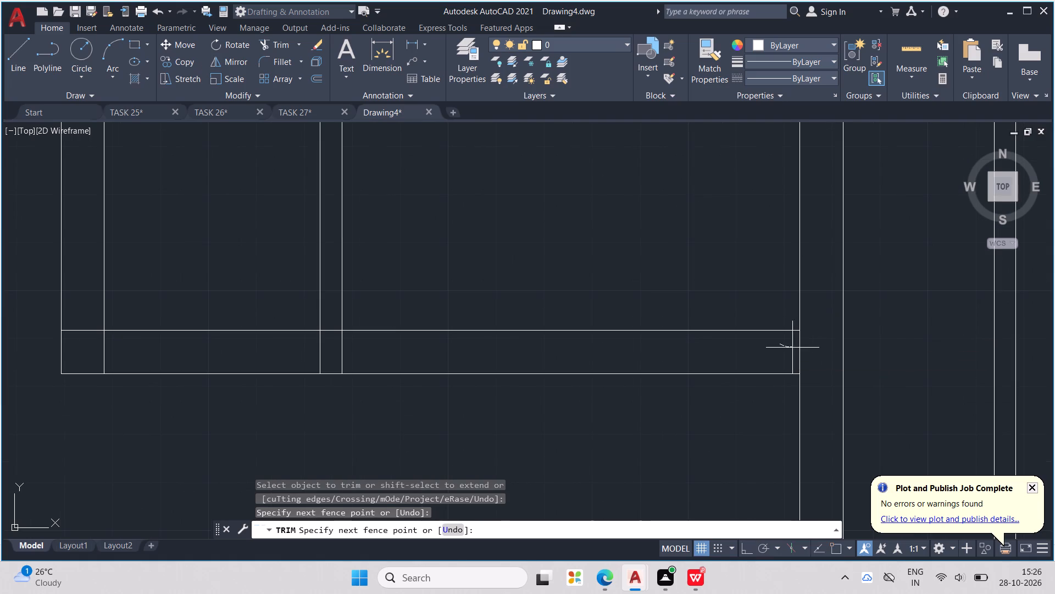
pyautogui.moveTo(792, 348); pyautogui.dragTo(806, 346)
# Trim the partition lines inside the bottom wall and the bottom wall's inner line between the partition faces.
pyautogui.scroll(-2, 806, 346)
pyautogui.scroll(1, 635, 350)
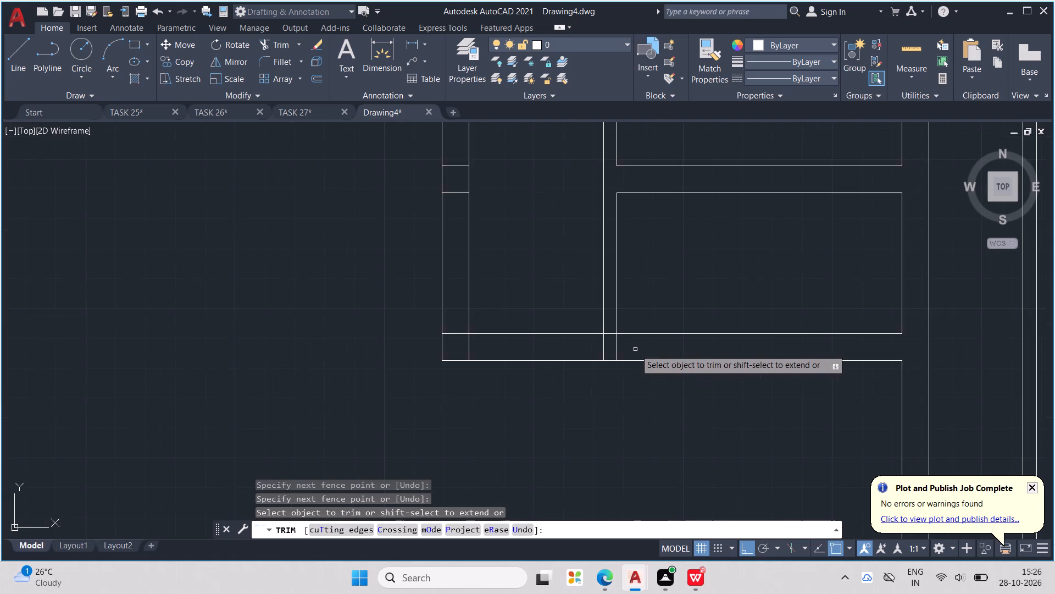
pyautogui.scroll(1, 635, 349)
pyautogui.moveTo(635, 349); pyautogui.dragTo(582, 346)
pyautogui.moveTo(594, 337); pyautogui.dragTo(588, 318)
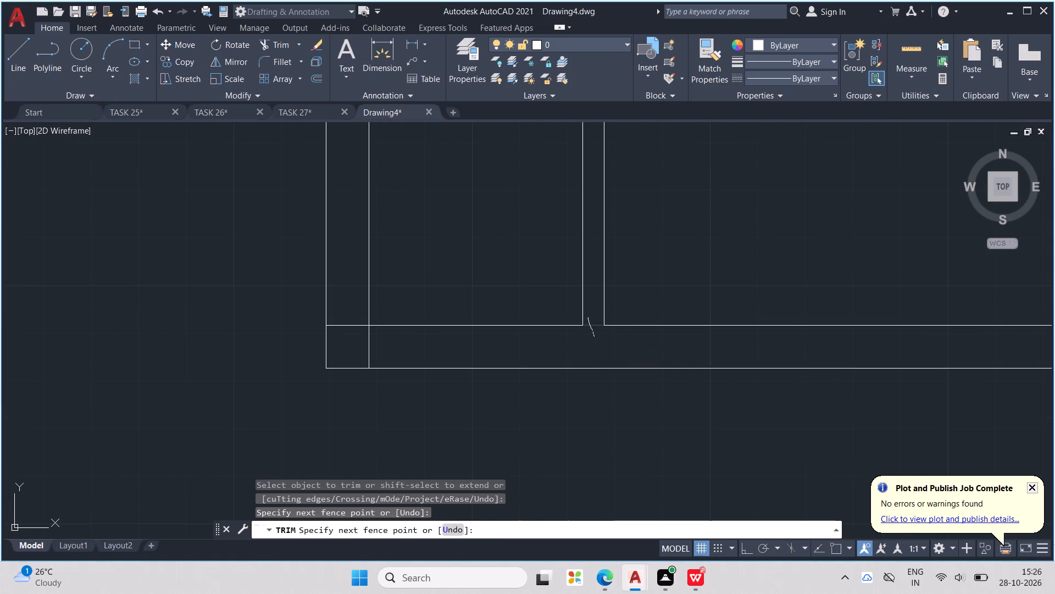
pyautogui.scroll(-2, 588, 317)
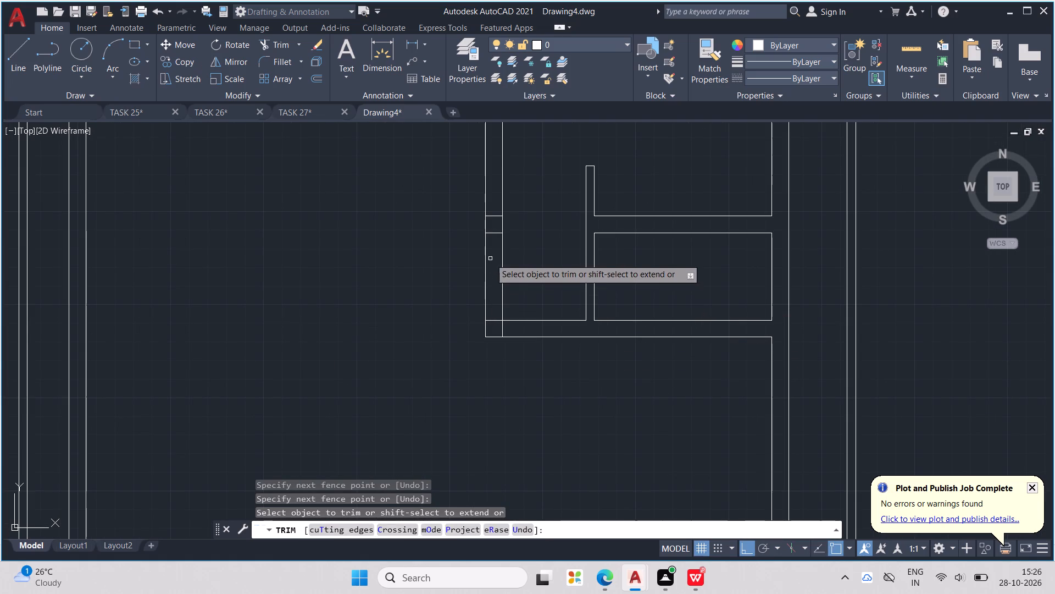
pyautogui.press('Escape')
pyautogui.press('Escape')
pyautogui.press('Escape')
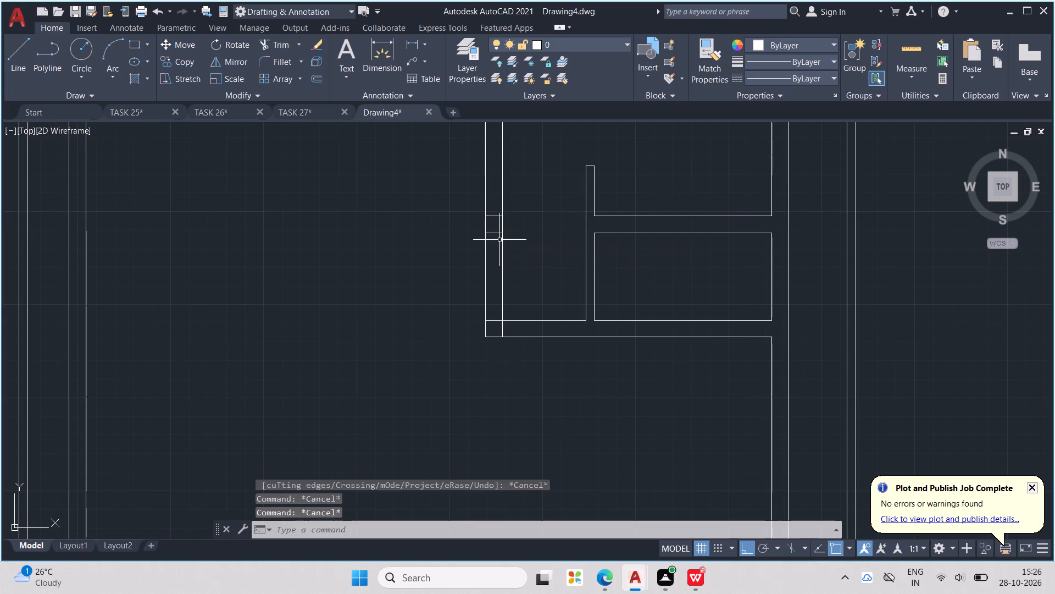
pyautogui.press('Escape')
pyautogui.press('Escape')
pyautogui.press('Escape')
pyautogui.press('Escape')
pyautogui.press('Escape')
pyautogui.press('Escape')
pyautogui.press('Escape')
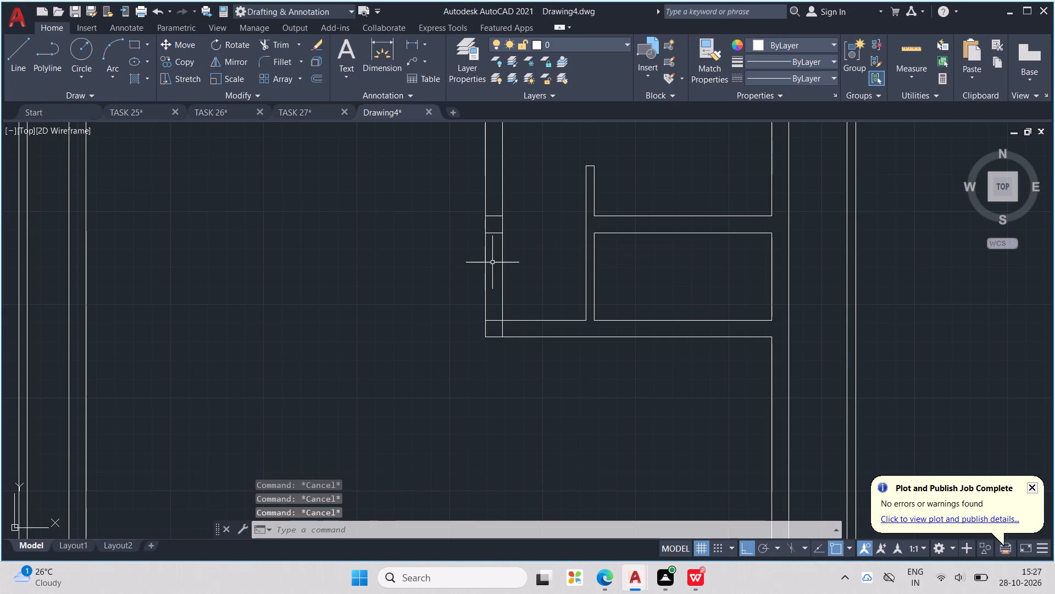
# Draw a short horizontal line across the left wall's thickness, just above the bottom wall's inner line.
pyautogui.press('l')
pyautogui.press('Return')
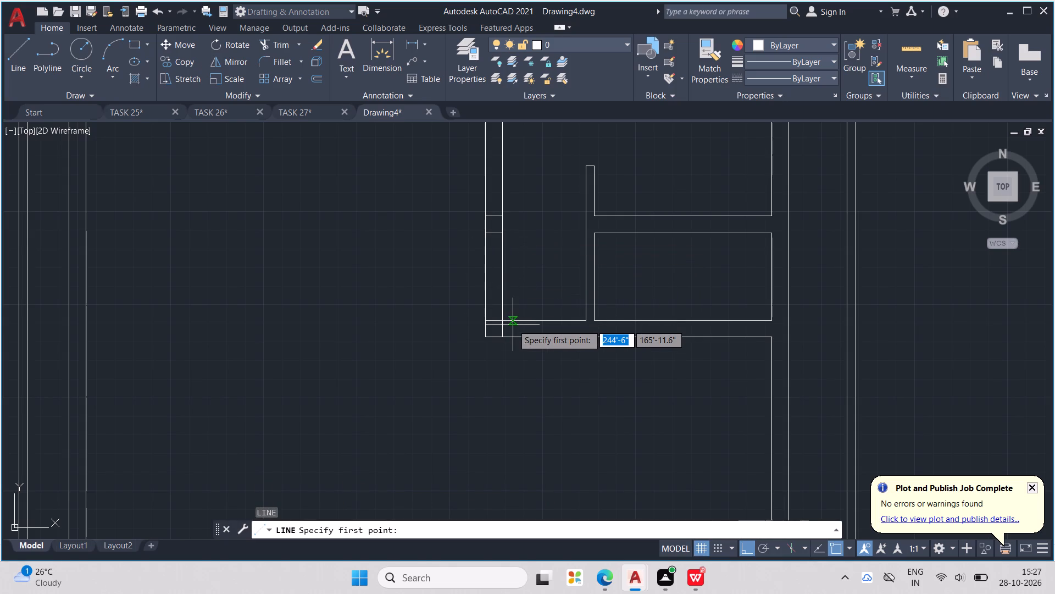
pyautogui.scroll(2, 513, 324)
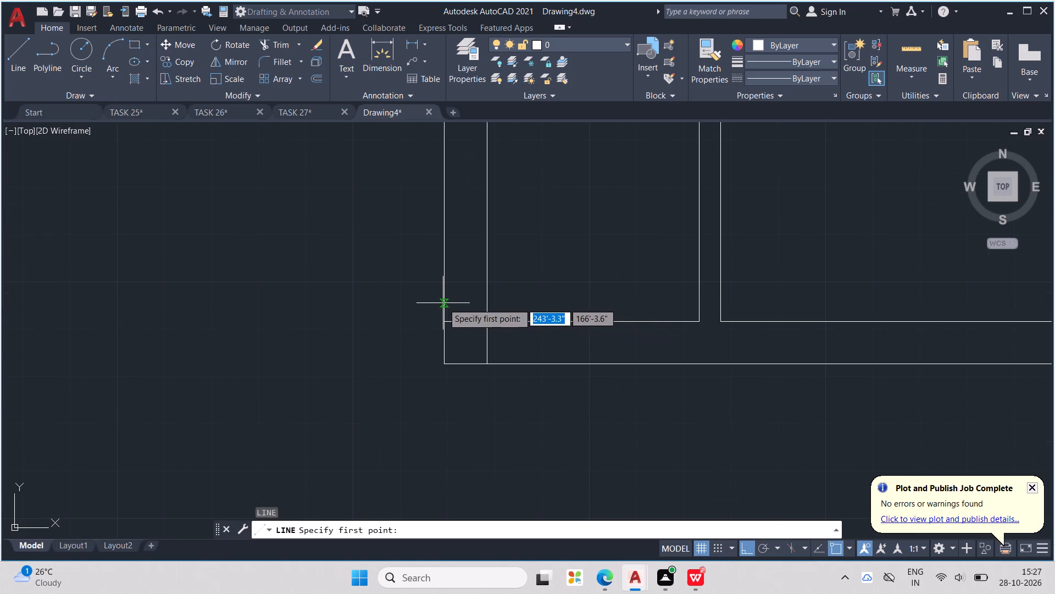
pyautogui.click(443, 303)
pyautogui.click(485, 303)
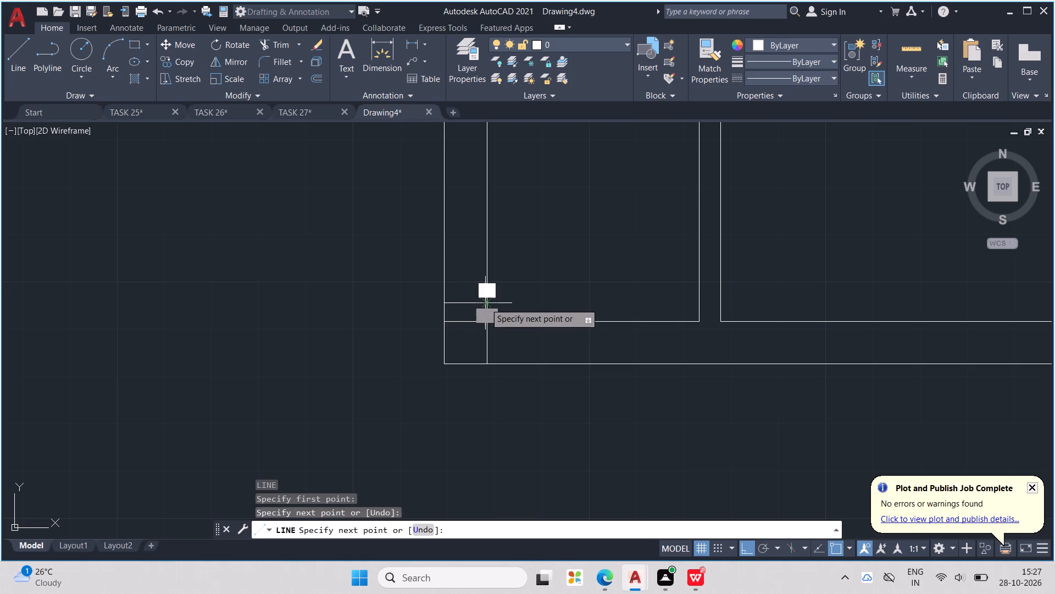
pyautogui.press('Escape')
pyautogui.press('Escape')
pyautogui.press('Escape')
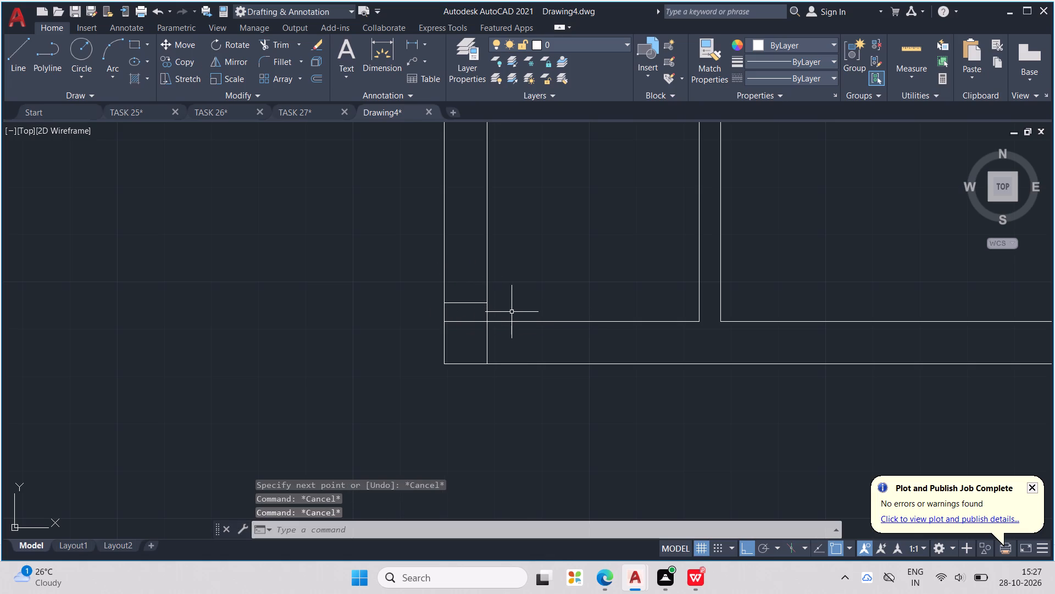
# Trim the overlapping inner wall lines inside the strip's lower-left wall corner.
pyautogui.press('t')
pyautogui.press('r')
pyautogui.press('Return')
pyautogui.scroll(2, 497, 366)
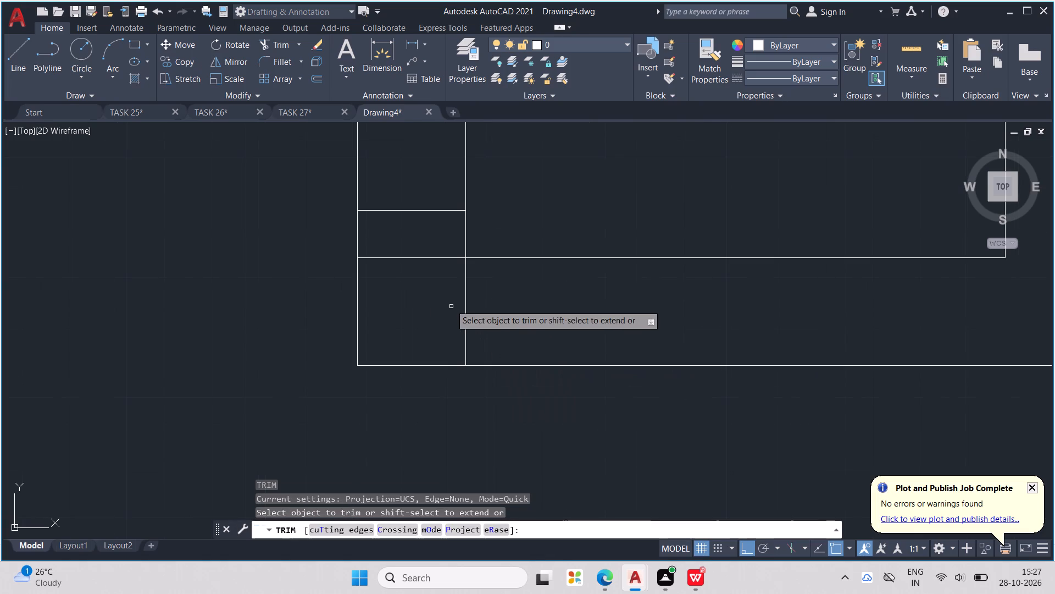
pyautogui.moveTo(438, 247); pyautogui.dragTo(492, 299)
pyautogui.scroll(-4, 493, 302)
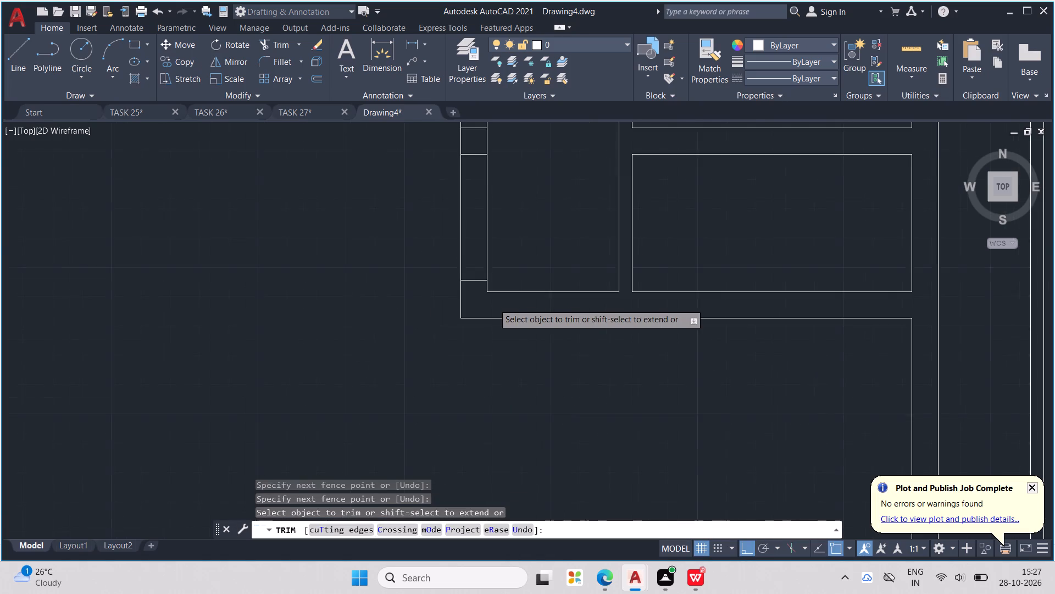
pyautogui.press('Escape')
pyautogui.press('Escape')
pyautogui.press('Escape')
pyautogui.press('Escape')
pyautogui.press('Escape')
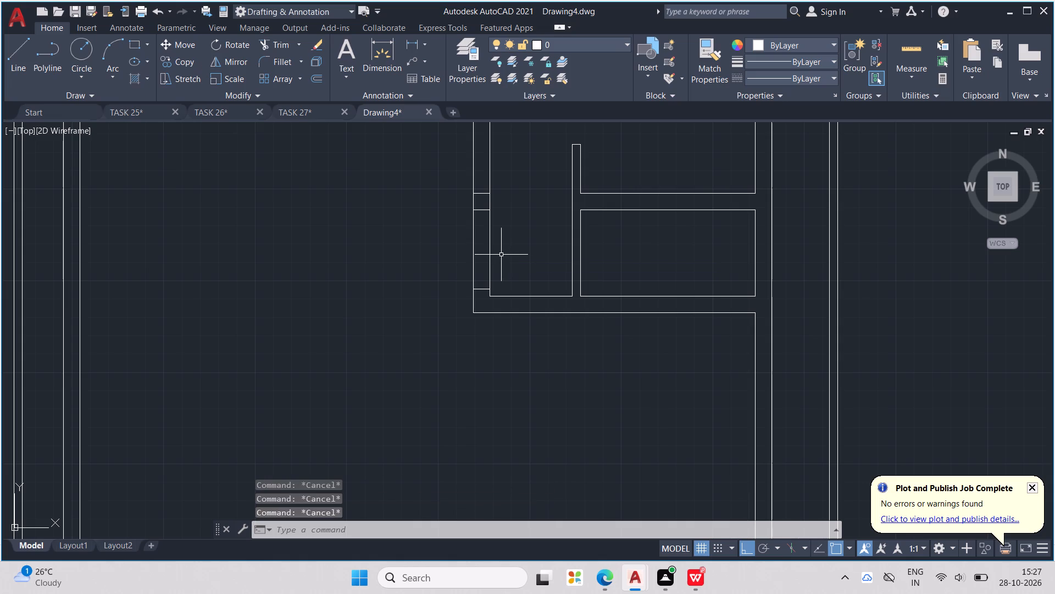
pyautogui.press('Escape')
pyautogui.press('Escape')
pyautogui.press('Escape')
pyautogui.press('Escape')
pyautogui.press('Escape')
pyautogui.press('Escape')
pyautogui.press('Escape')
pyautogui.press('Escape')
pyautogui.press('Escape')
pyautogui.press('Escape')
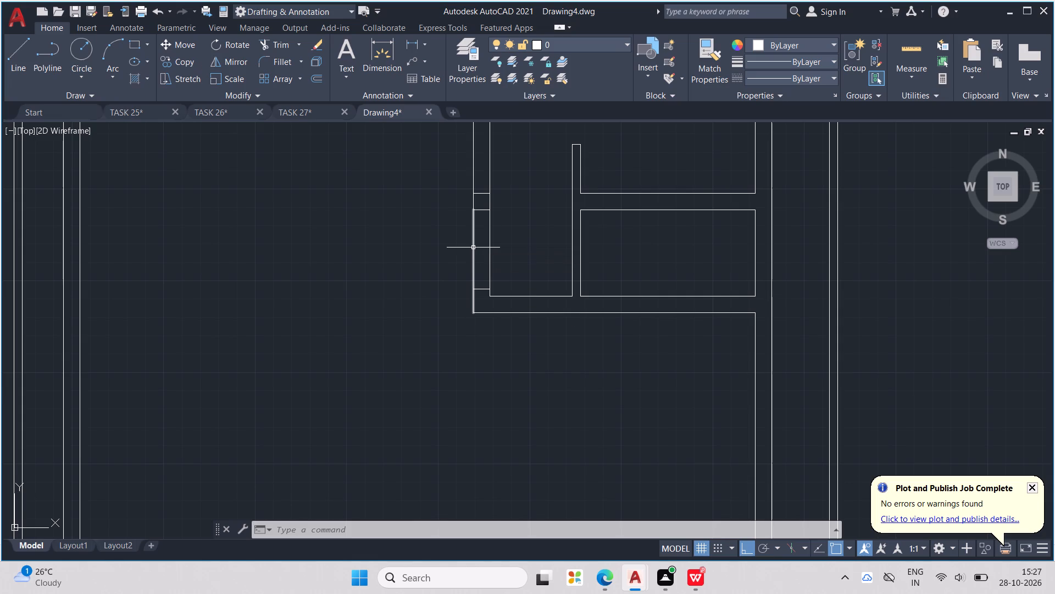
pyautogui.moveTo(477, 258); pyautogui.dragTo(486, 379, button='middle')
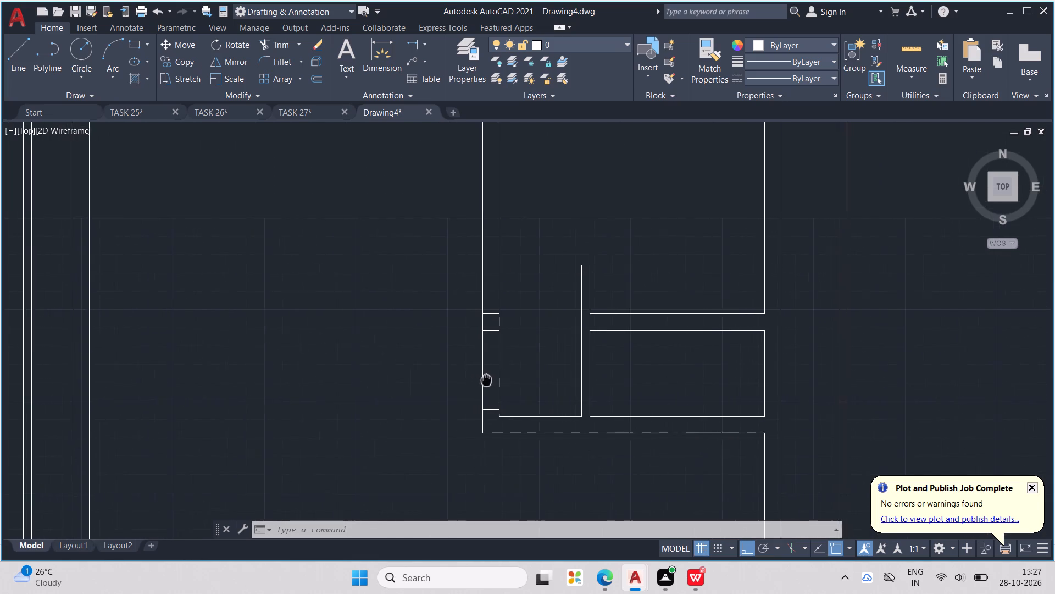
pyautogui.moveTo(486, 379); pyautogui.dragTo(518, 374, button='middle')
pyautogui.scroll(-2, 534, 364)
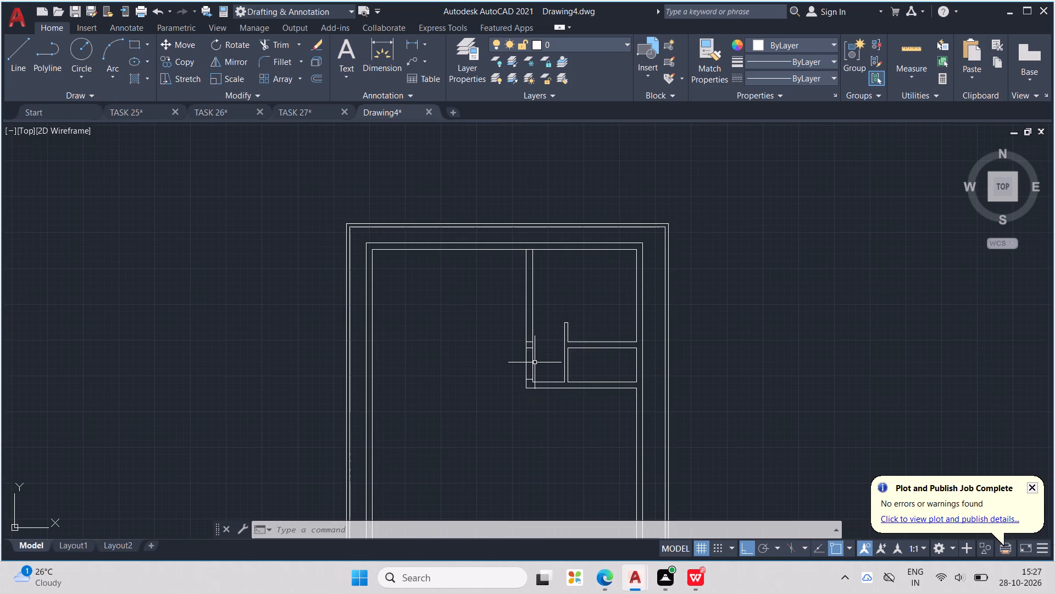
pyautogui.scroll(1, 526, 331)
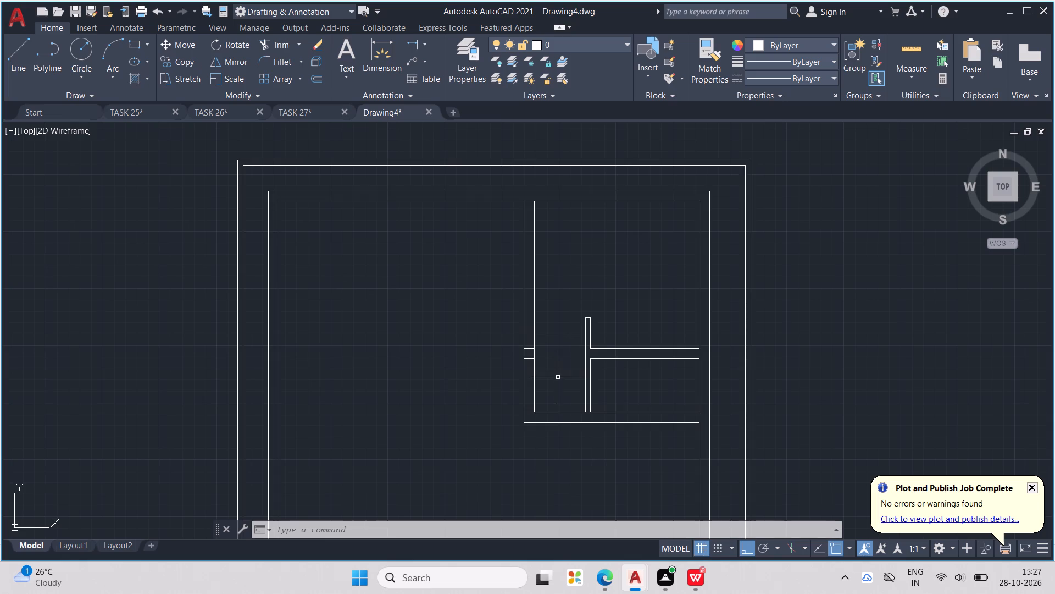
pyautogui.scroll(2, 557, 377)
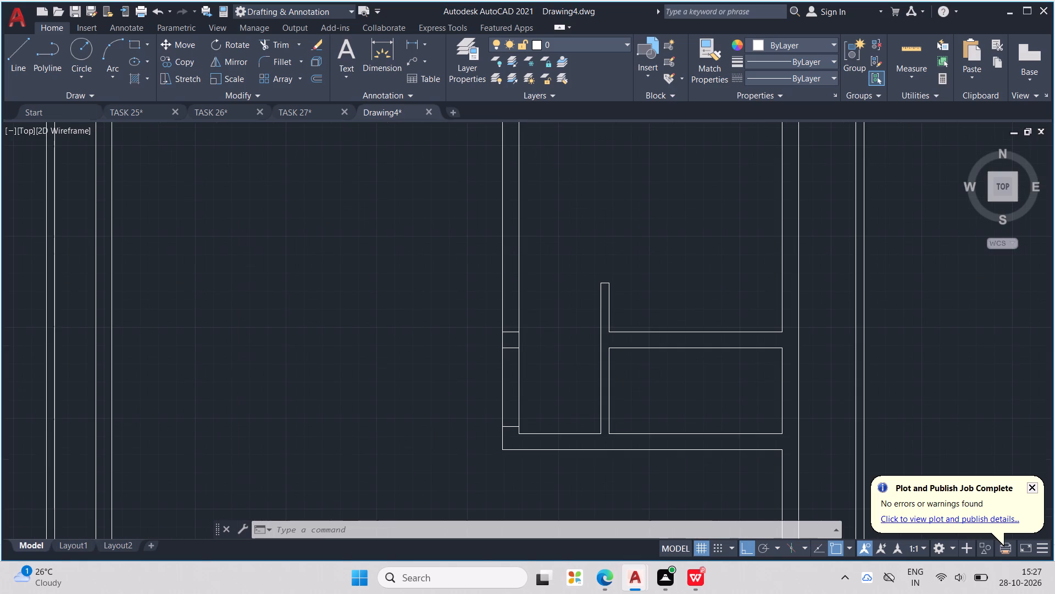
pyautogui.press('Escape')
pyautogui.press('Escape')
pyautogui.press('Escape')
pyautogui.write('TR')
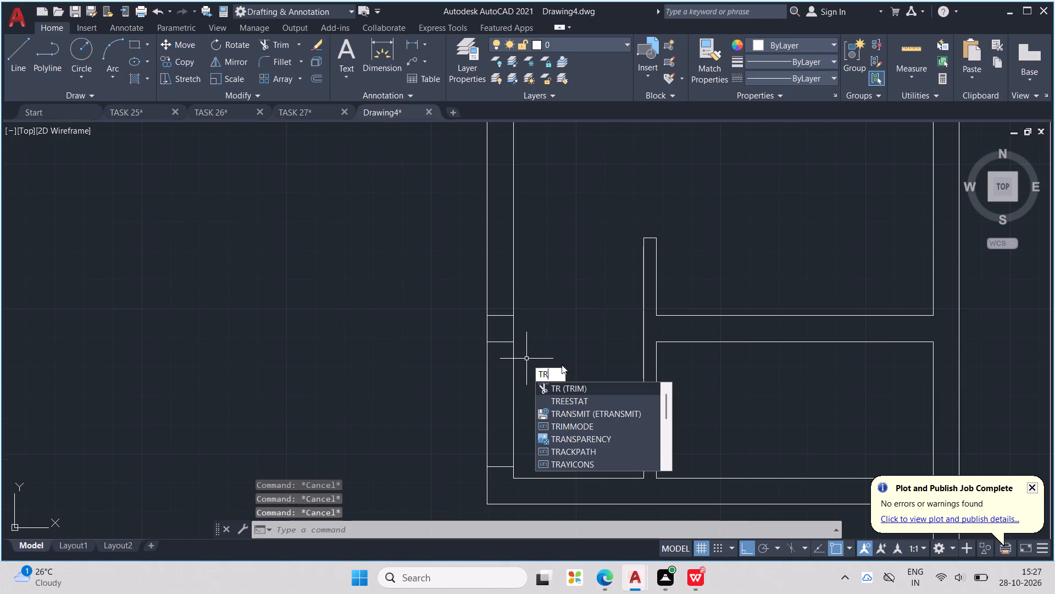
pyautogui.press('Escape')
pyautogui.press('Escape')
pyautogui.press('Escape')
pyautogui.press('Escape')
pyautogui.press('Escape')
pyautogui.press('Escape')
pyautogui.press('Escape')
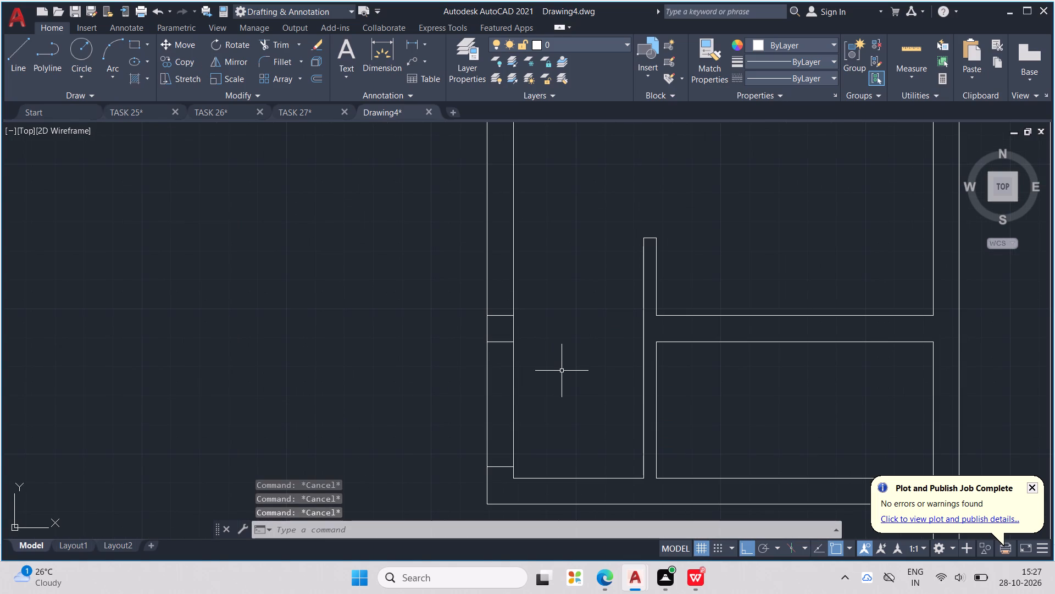
# Draw a line 3' up the left wall's inner face from the short line above the bottom wall, continuing left across the wall.
pyautogui.scroll(1, 560, 370)
pyautogui.press('l')
pyautogui.press('Return')
pyautogui.scroll(-1, 524, 388)
pyautogui.moveTo(515, 352); pyautogui.dragTo(504, 323, button='middle')
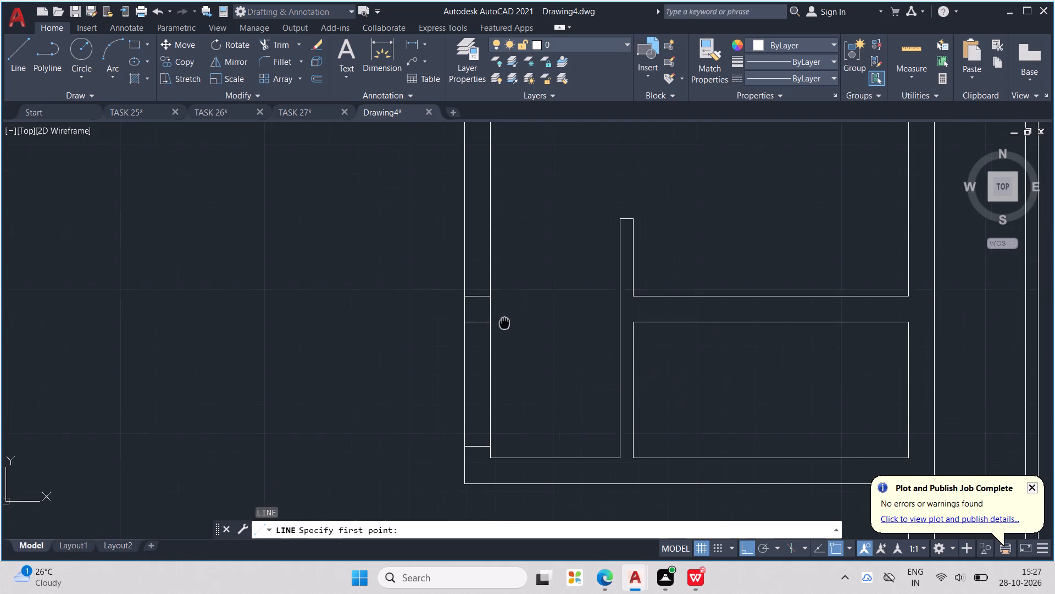
pyautogui.moveTo(504, 323); pyautogui.dragTo(499, 313, button='middle')
pyautogui.click(482, 431)
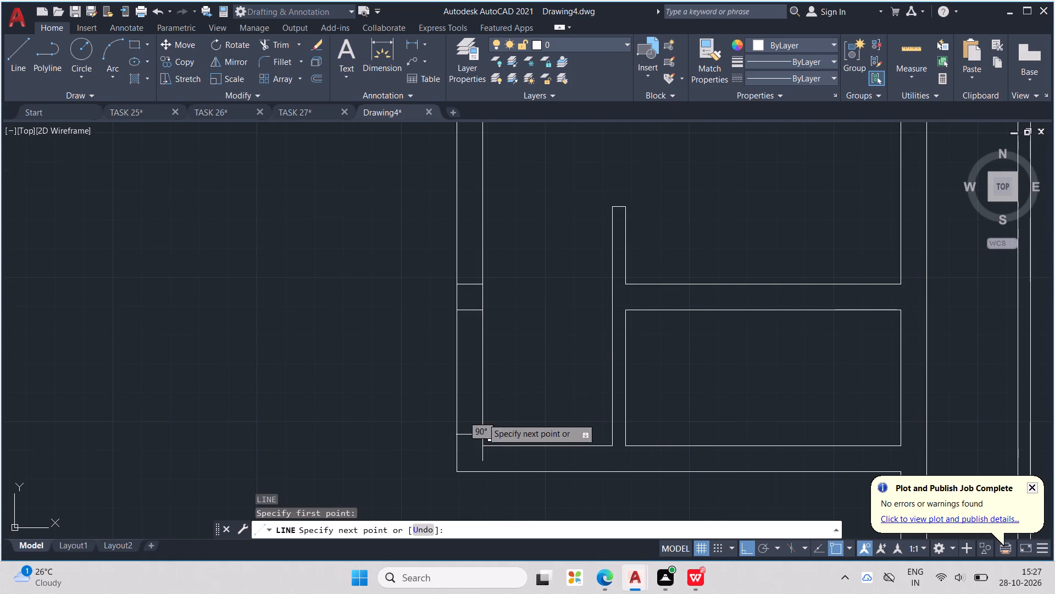
pyautogui.write("3'")
pyautogui.press('Return')
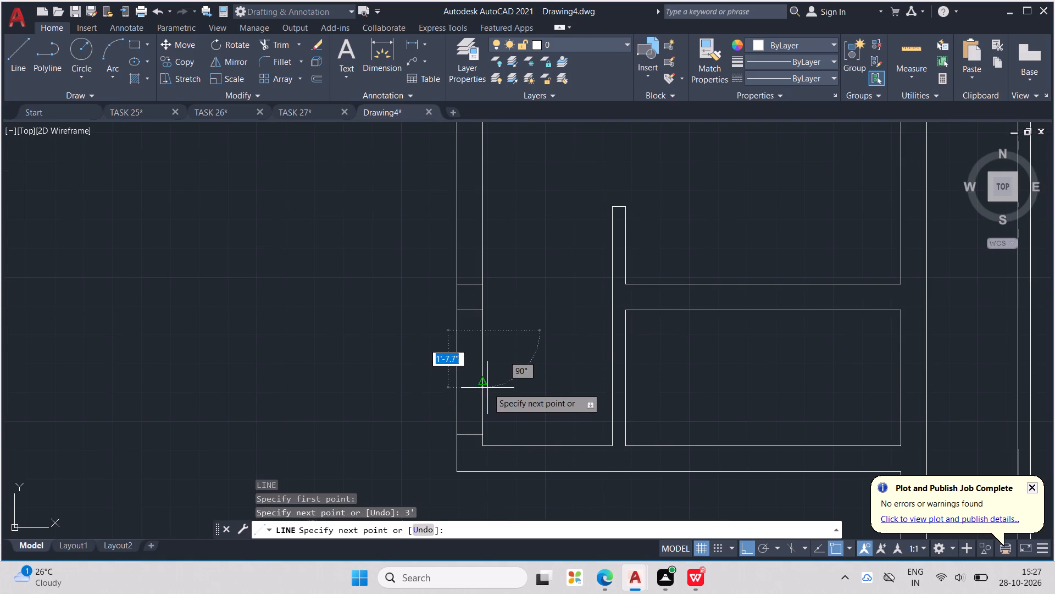
pyautogui.click(420, 369)
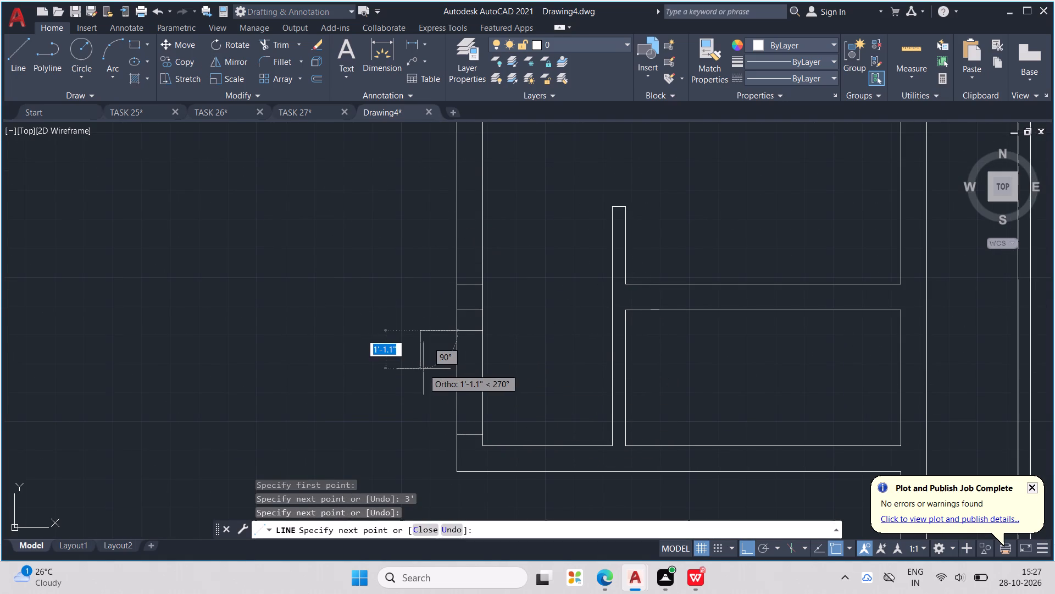
pyautogui.press('Escape')
pyautogui.press('Escape')
pyautogui.press('Escape')
pyautogui.press('Escape')
# Trim both left wall lines across the 3' opening and the part of the new jamb line projecting beyond the wall.
pyautogui.write('TR')
pyautogui.press('Return')
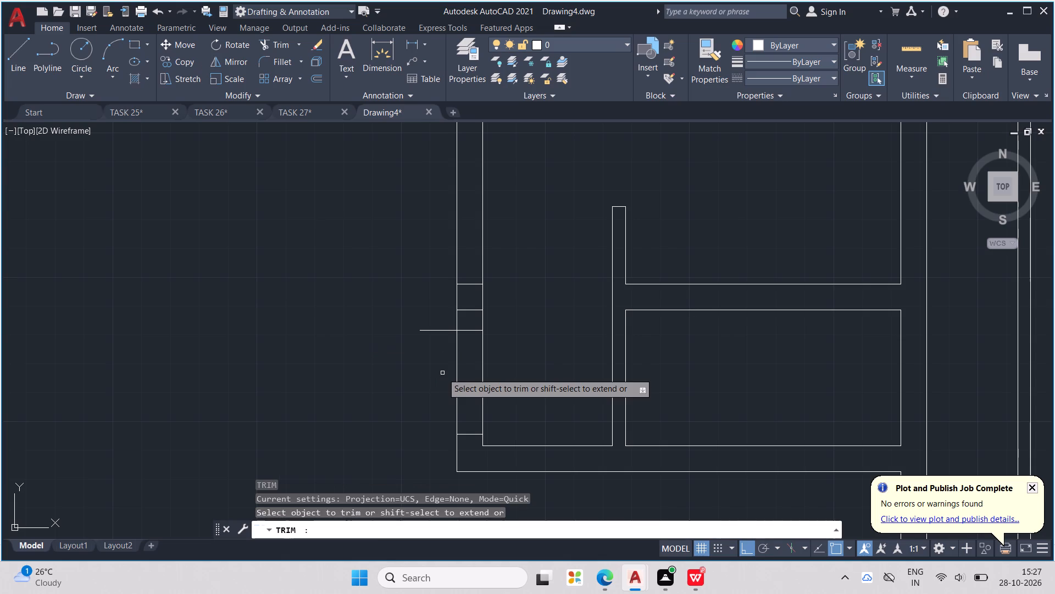
pyautogui.moveTo(428, 365); pyautogui.dragTo(514, 356)
pyautogui.moveTo(432, 340); pyautogui.dragTo(430, 318)
# Trim the two remaining short horizontal lines across the left wall's thickness just above the opening.
pyautogui.scroll(1, 474, 309)
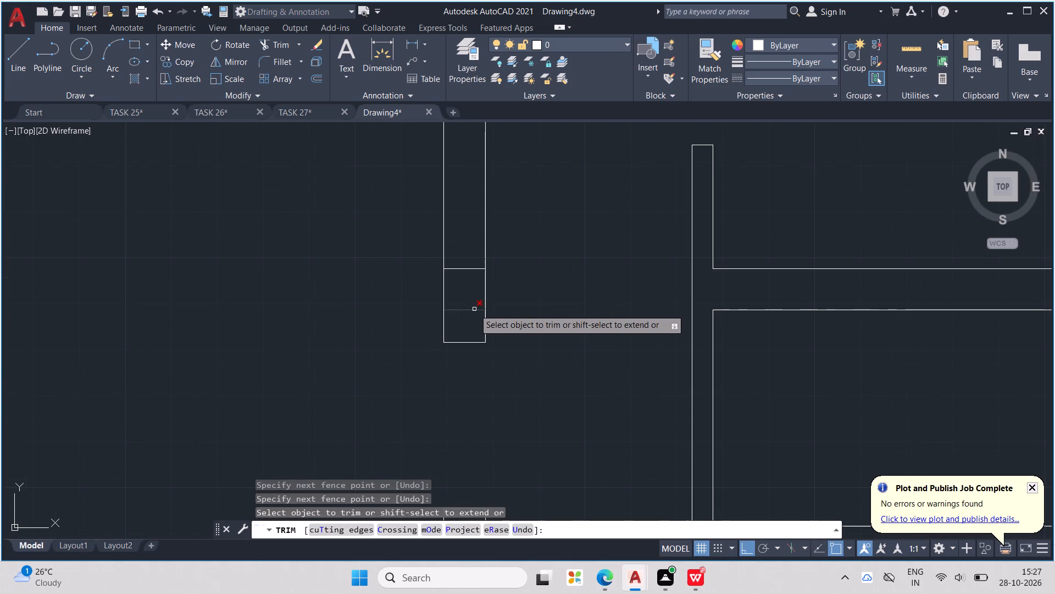
pyautogui.click(468, 314)
pyautogui.click(463, 263)
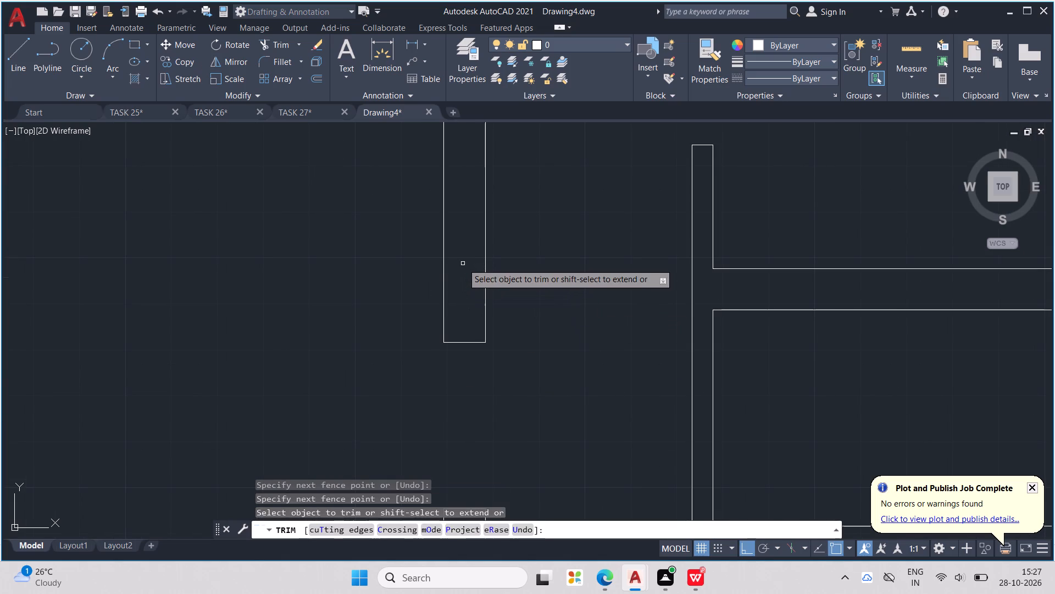
pyautogui.press('Escape')
# Offset the building's top inner wall line 11'6" downward.
pyautogui.scroll(-2, 463, 263)
pyautogui.scroll(-1, 381, 268)
pyautogui.moveTo(381, 268); pyautogui.dragTo(515, 329, button='middle')
pyautogui.press('Escape')
pyautogui.press('Escape')
pyautogui.press('Escape')
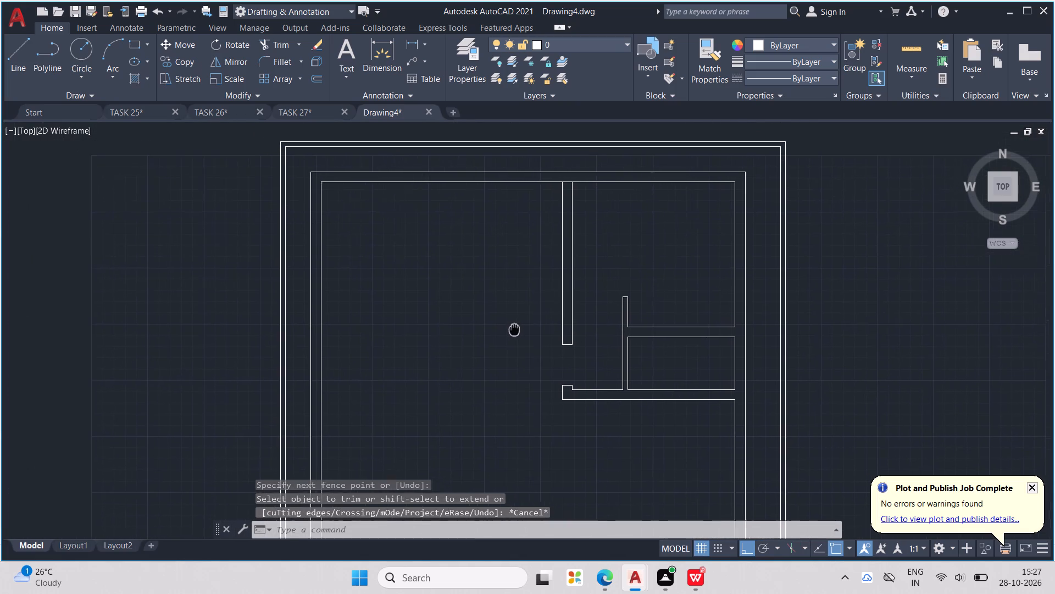
pyautogui.moveTo(515, 329); pyautogui.dragTo(526, 334, button='middle')
pyautogui.press('Escape')
pyautogui.press('Escape')
pyautogui.write('OFF')
pyautogui.press('Return')
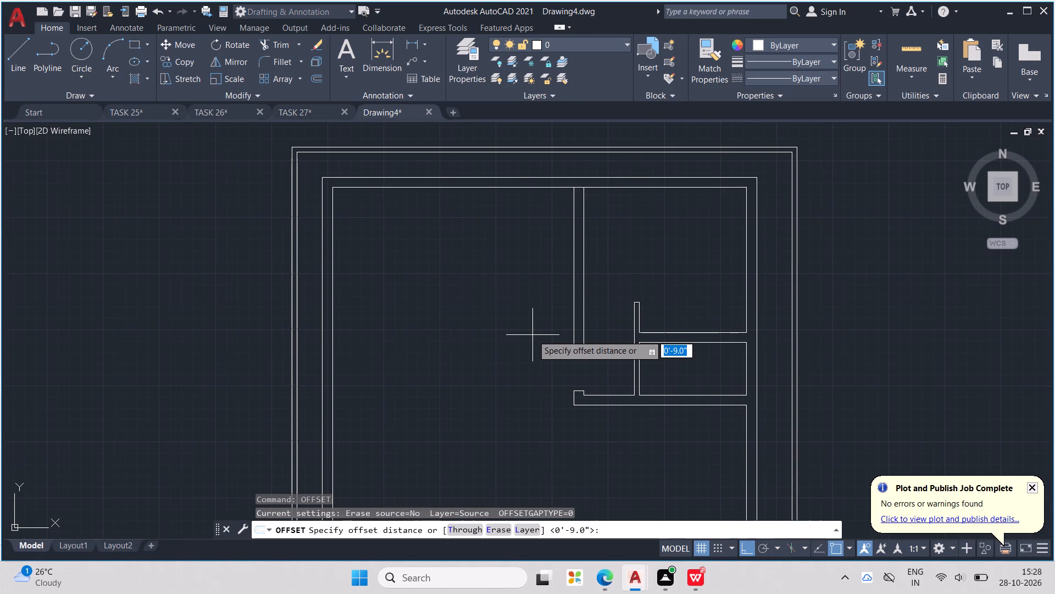
pyautogui.write('11\'6"')
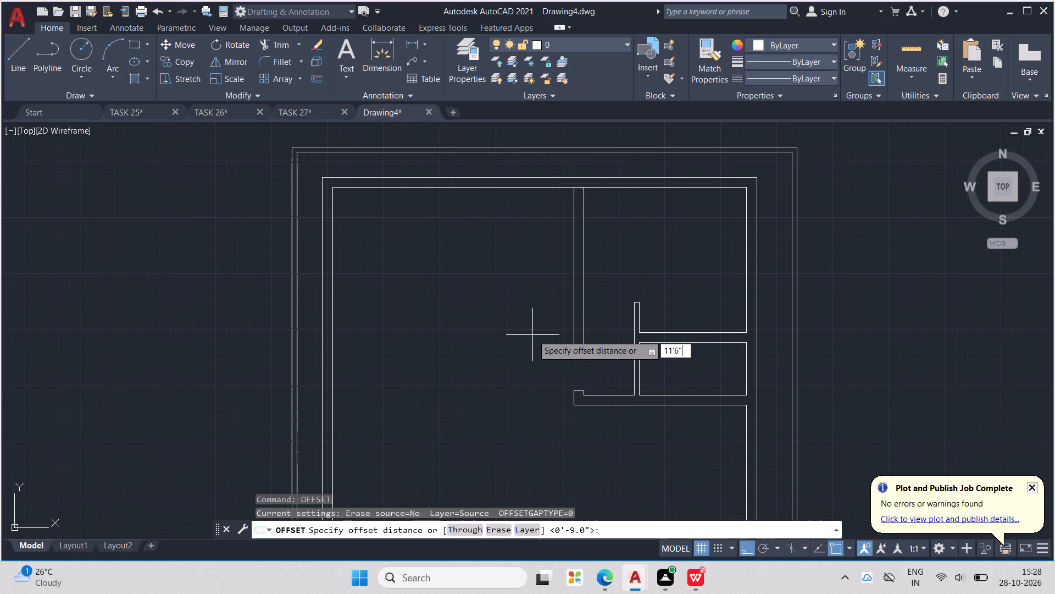
pyautogui.press('Return')
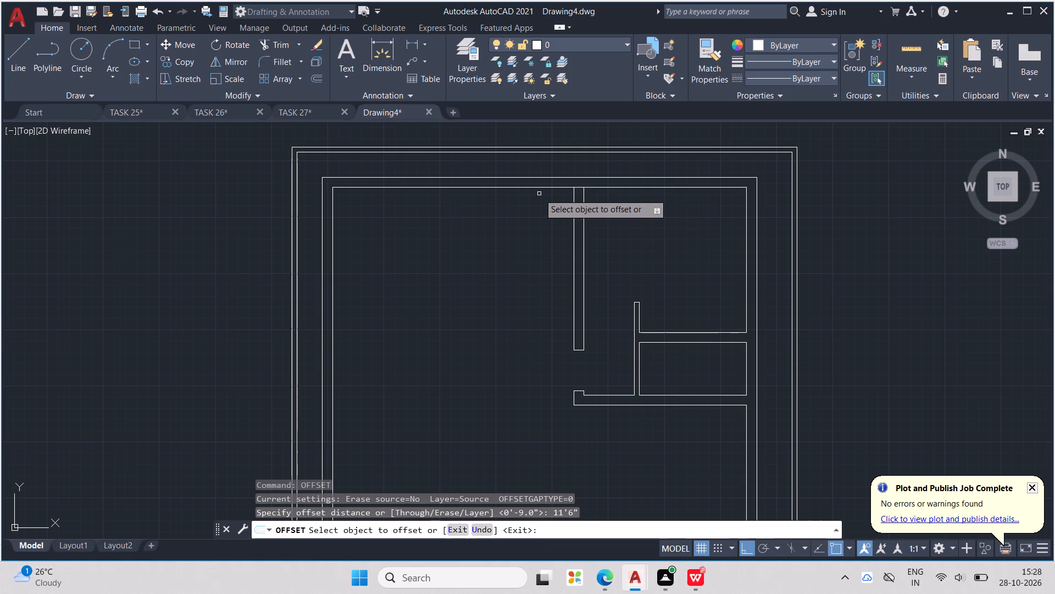
pyautogui.click(546, 188)
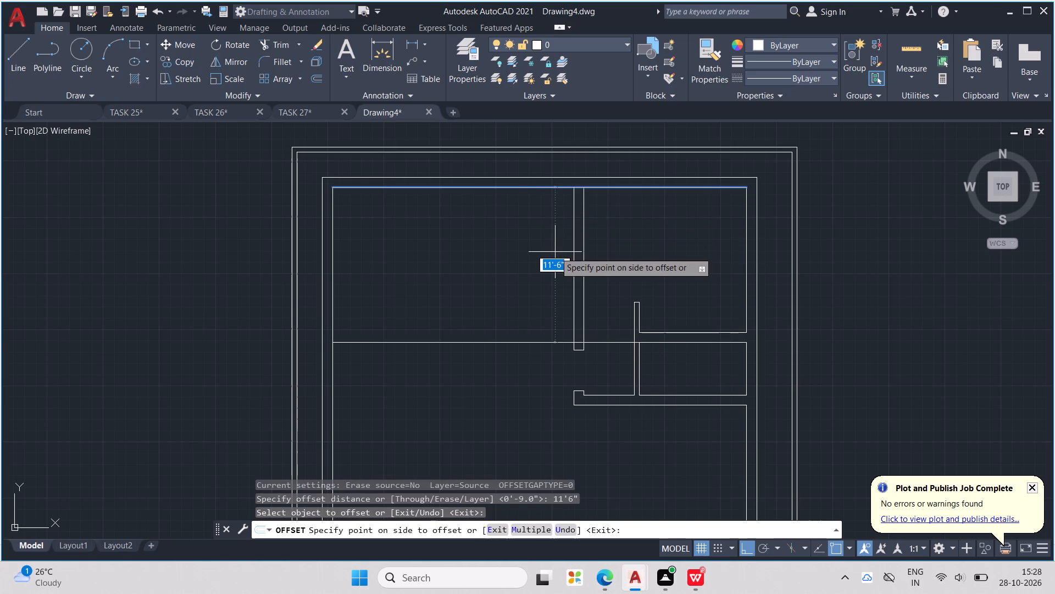
pyautogui.click(555, 254)
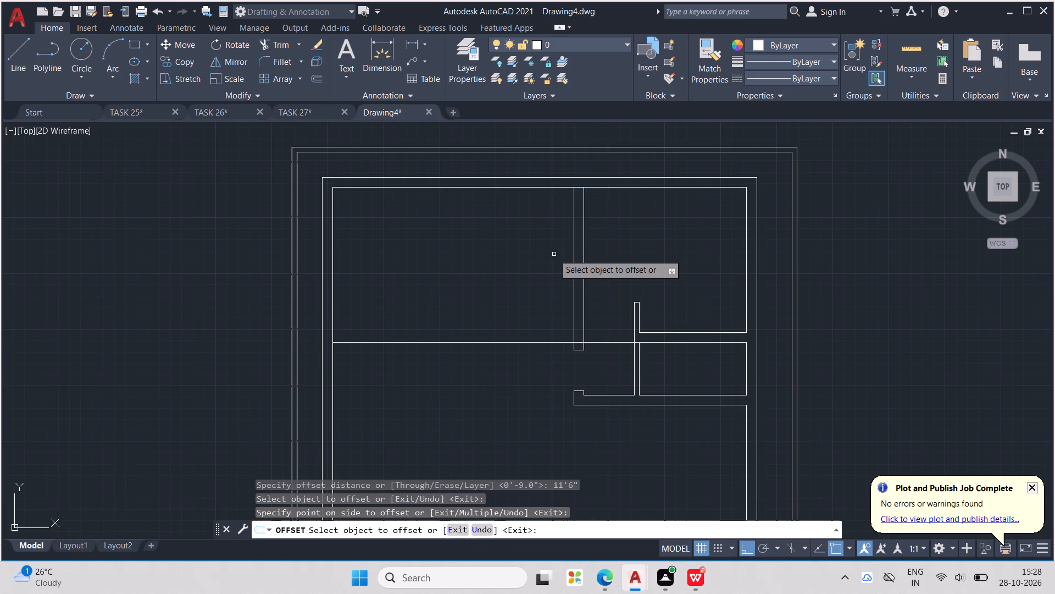
pyautogui.press('Escape')
pyautogui.press('Escape')
pyautogui.press('Escape')
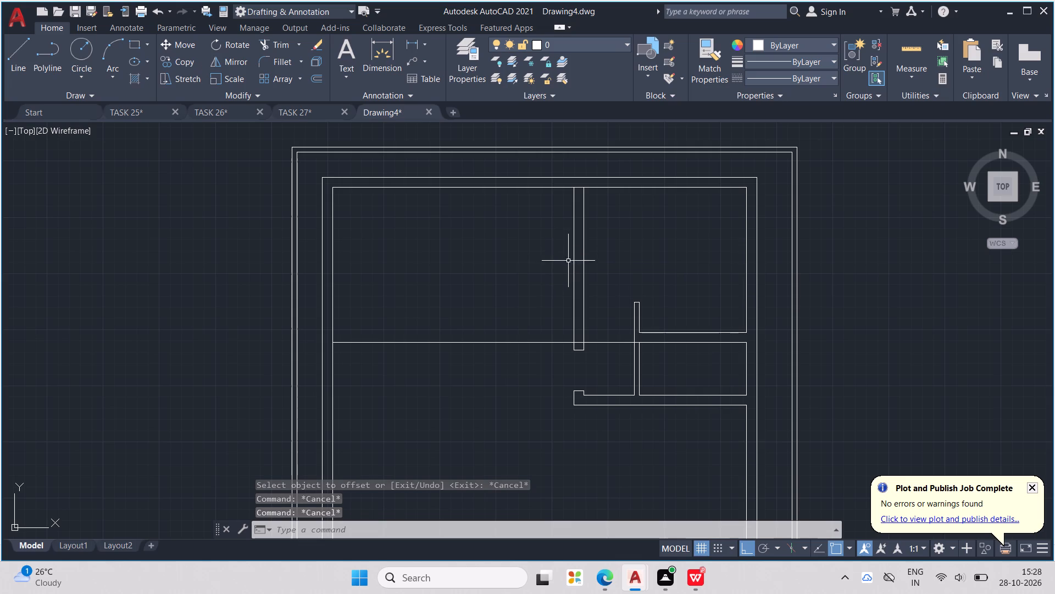
pyautogui.press('Escape')
pyautogui.press('Escape')
pyautogui.press('Escape')
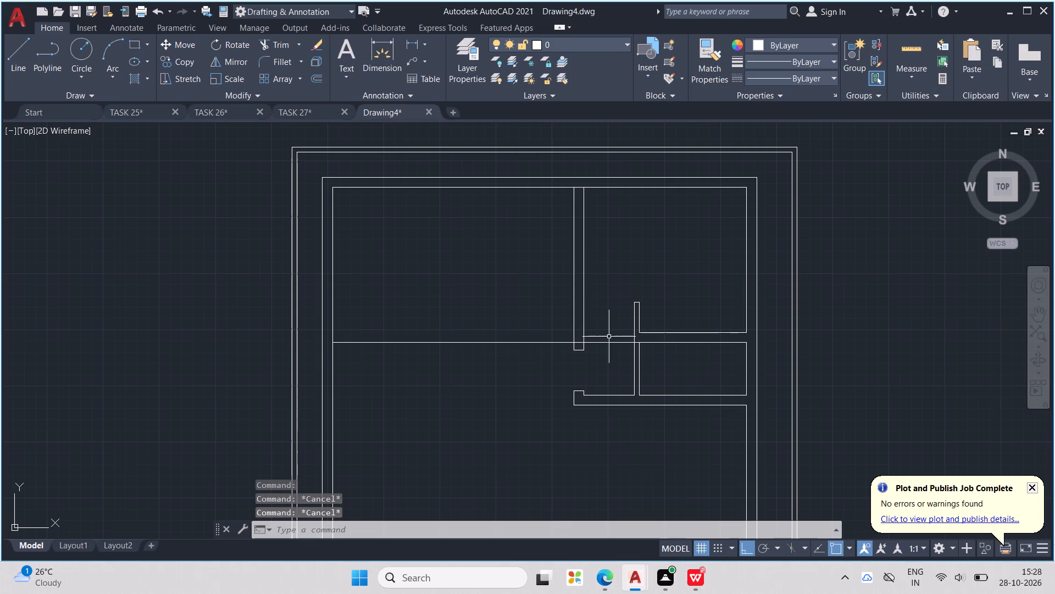
pyautogui.press('Escape')
pyautogui.press('Escape')
pyautogui.press('Escape')
pyautogui.press('Escape')
pyautogui.press('Escape')
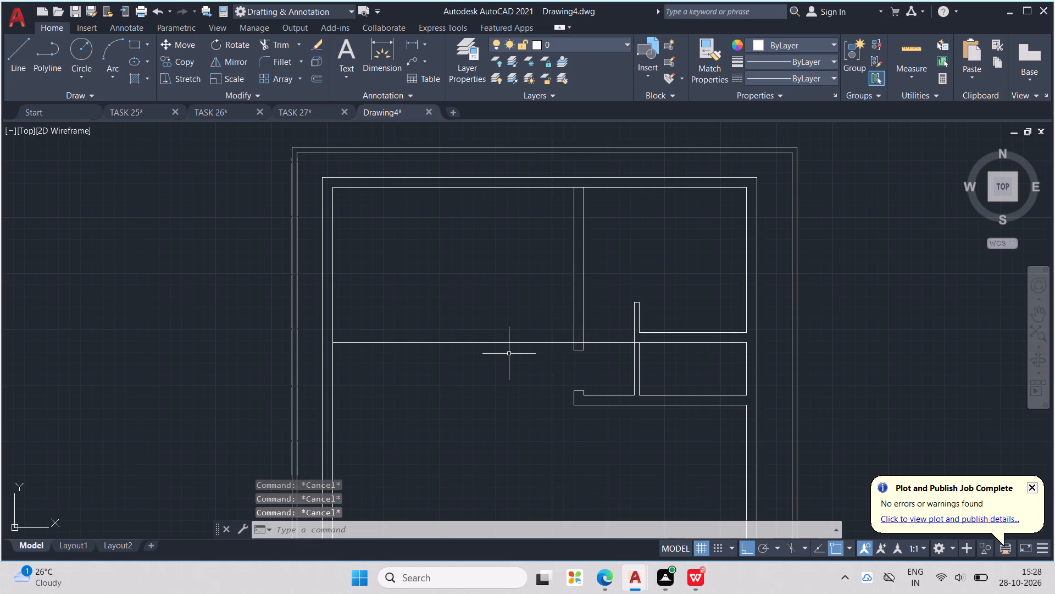
pyautogui.press('Escape')
pyautogui.press('Escape')
# Offset the building's top inner wall line 11'1" upward.
pyautogui.write('OFF')
pyautogui.press('Return')
pyautogui.write('11')
pyautogui.press('.')
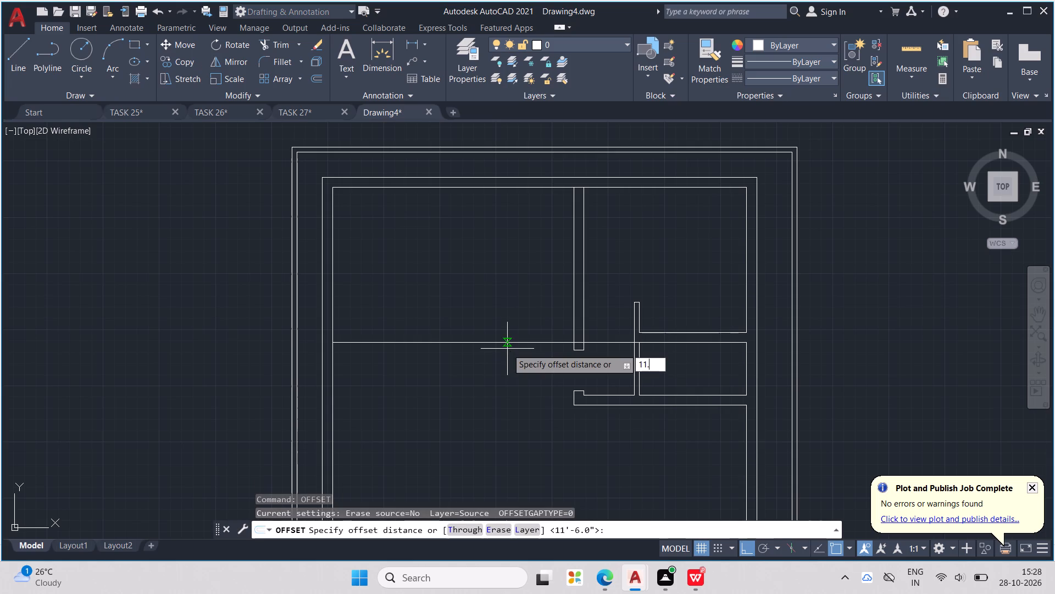
pyautogui.press('BackSpace')
pyautogui.press("'")
pyautogui.write('1"')
pyautogui.press('Return')
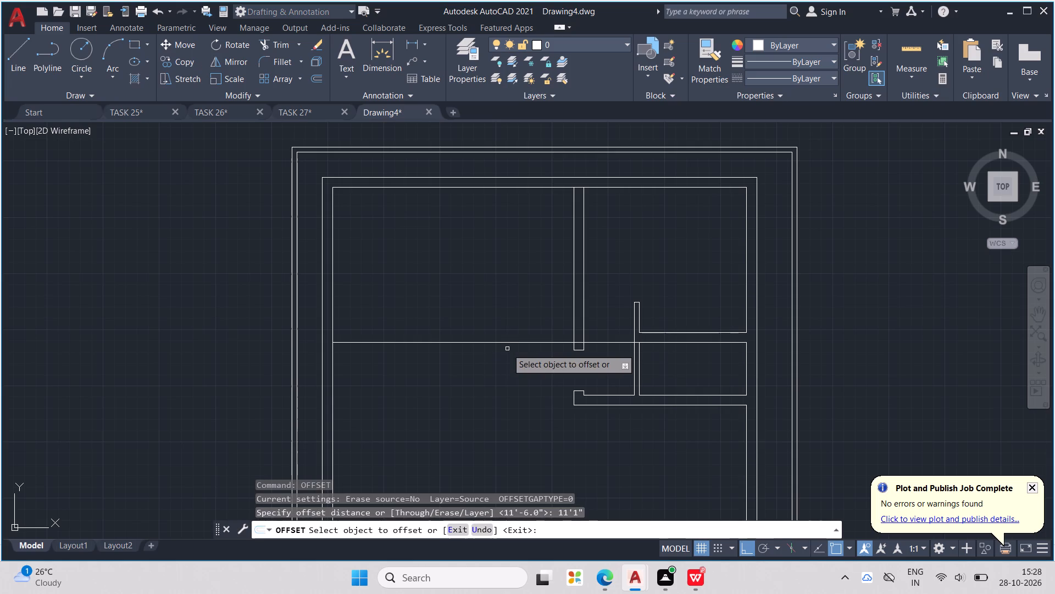
pyautogui.click(506, 188)
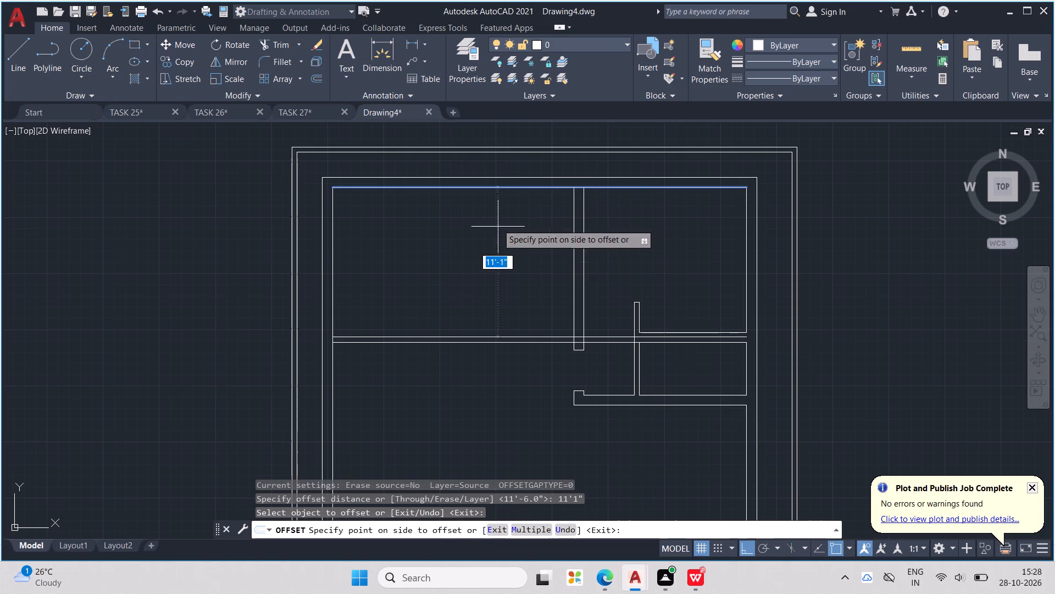
pyautogui.moveTo(510, 188); pyautogui.dragTo(535, 252, button='middle')
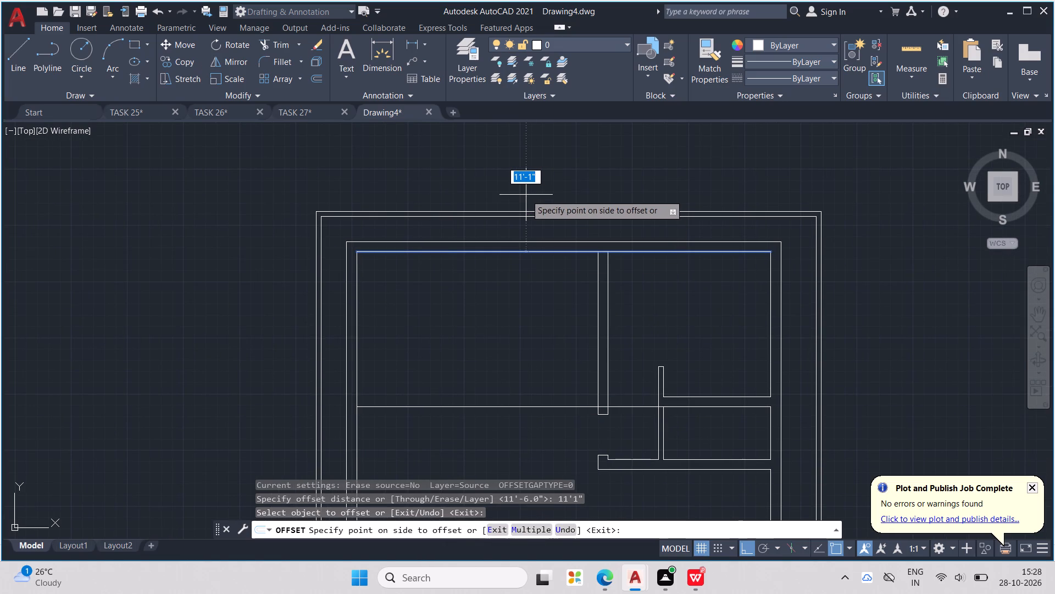
pyautogui.click(526, 195)
# Offset the left face of the vertical wall between the upper rooms 11'1" to the left.
pyautogui.click(597, 316)
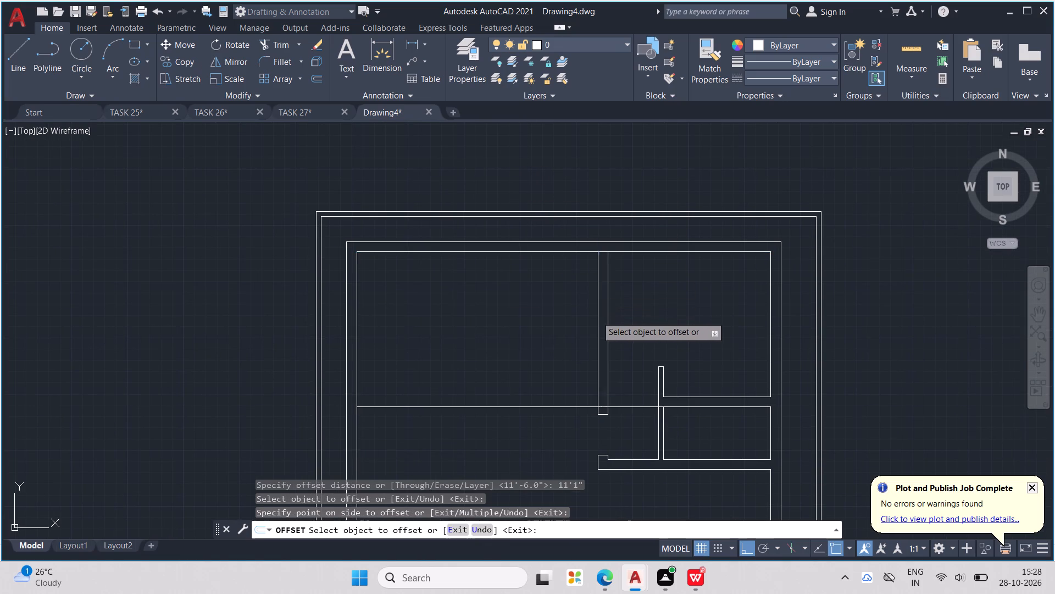
pyautogui.click(445, 356)
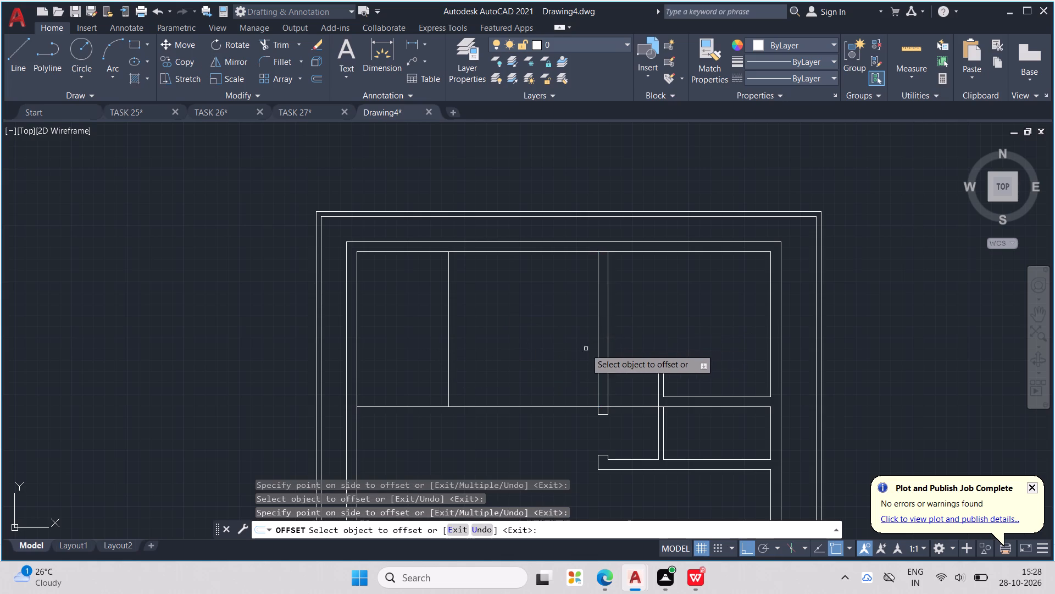
pyautogui.press('Escape')
pyautogui.press('Escape')
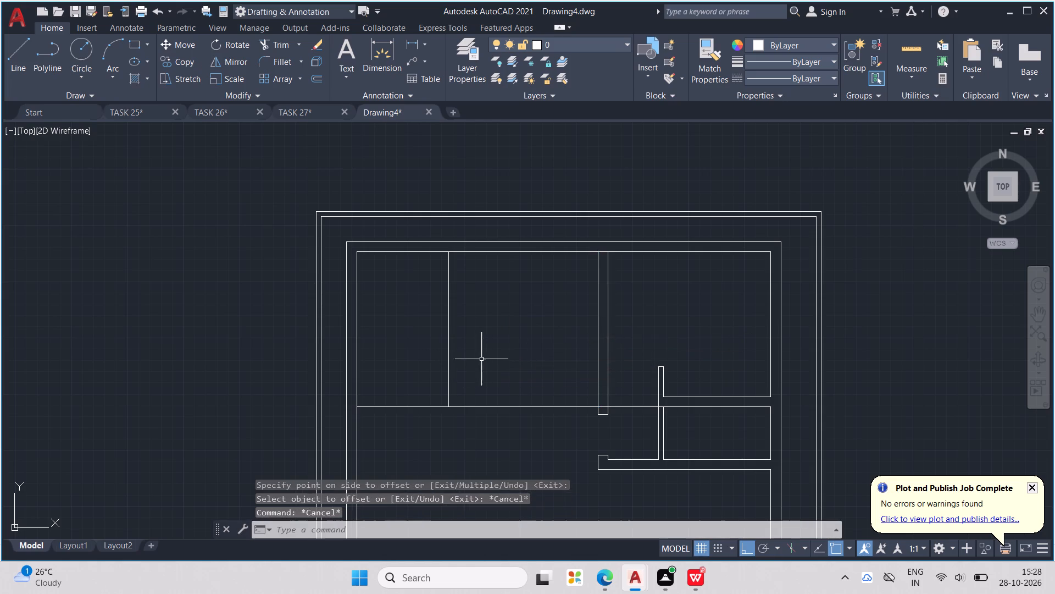
pyautogui.press('Escape')
pyautogui.press('Escape')
# Offset the new vertical line in the upper-left room 4.5" to the right to form a partition.
pyautogui.write('OFF')
pyautogui.press('Return')
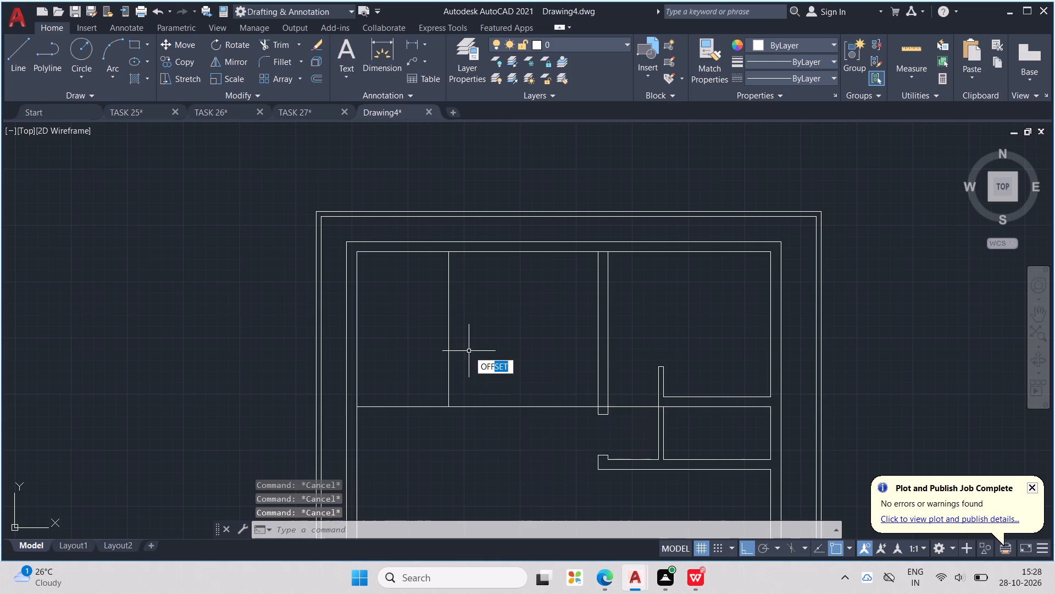
pyautogui.write('4.5')
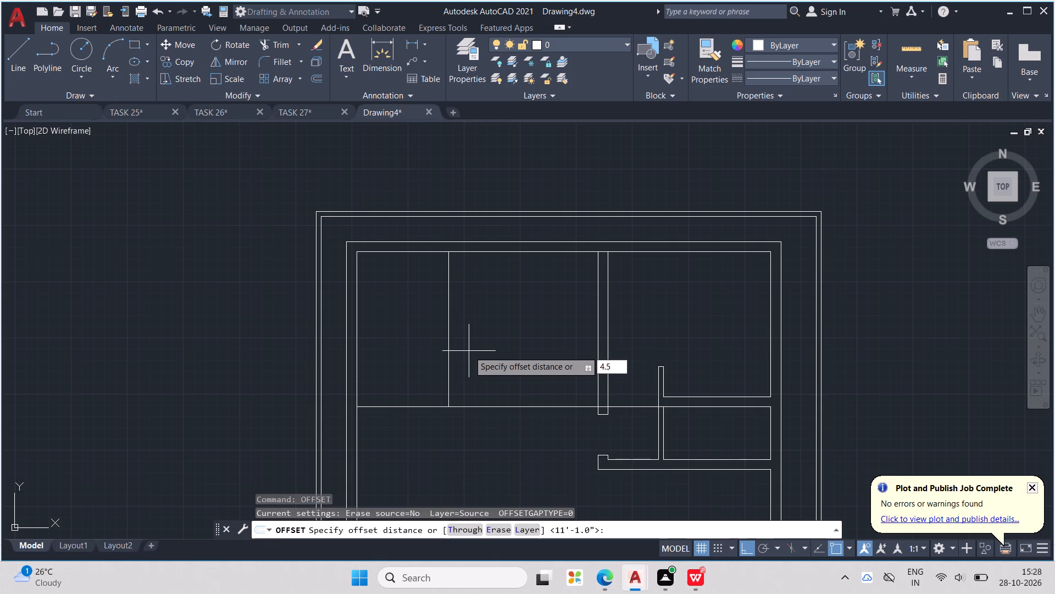
pyautogui.hotkey('shift', '"')
pyautogui.press('Return')
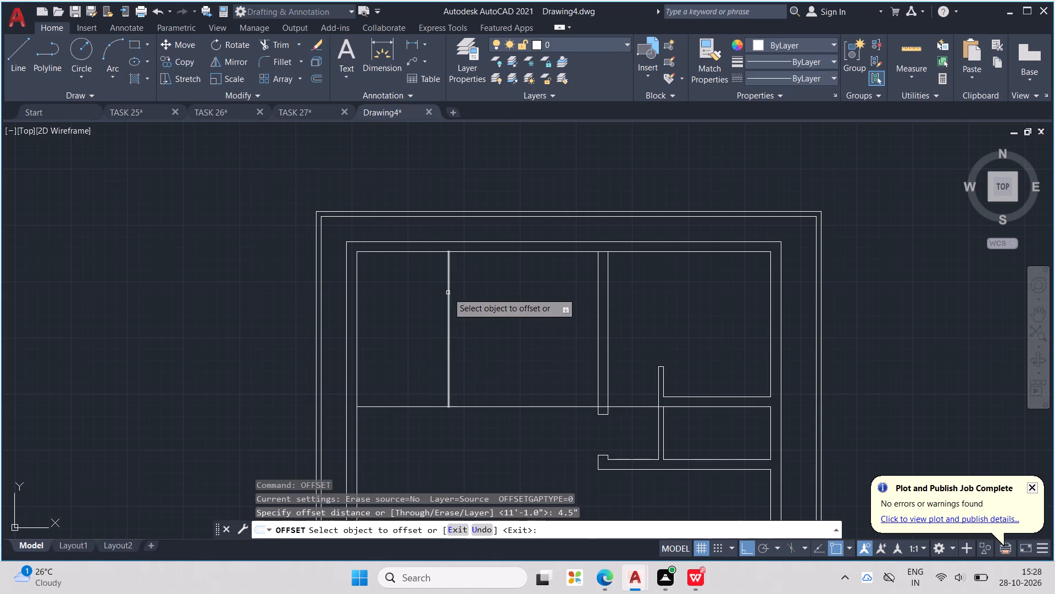
pyautogui.moveTo(530, 262); pyautogui.dragTo(584, 225, button='middle')
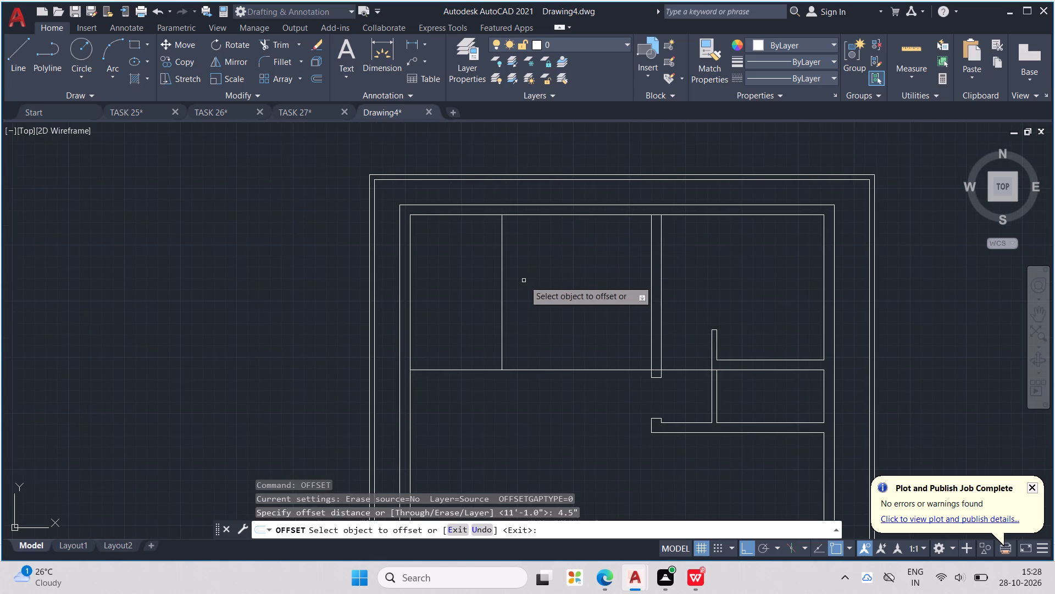
pyautogui.click(502, 307)
pyautogui.click(536, 311)
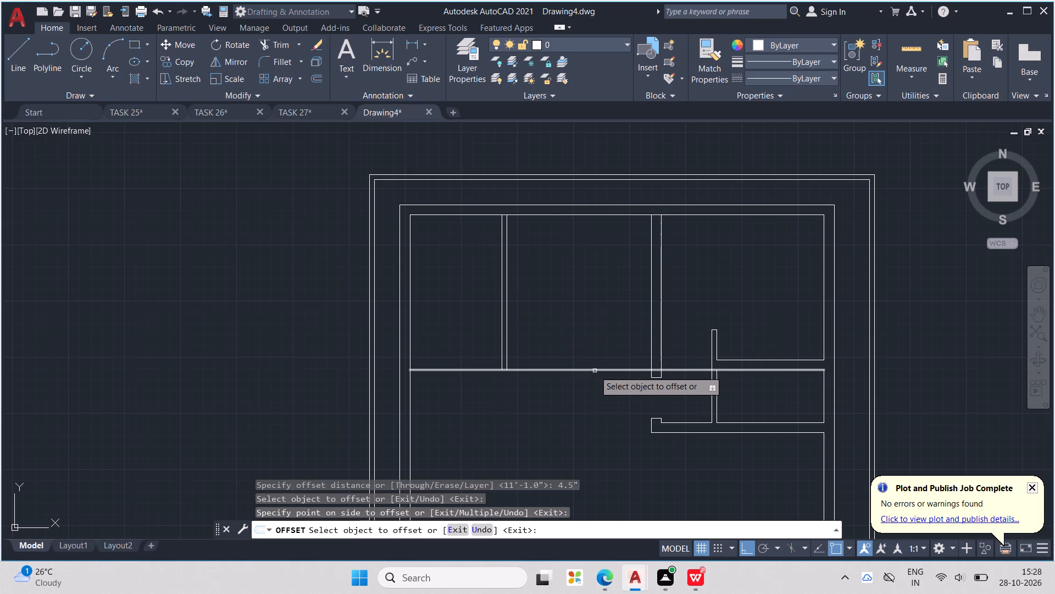
pyautogui.press('Escape')
pyautogui.press('Escape')
pyautogui.press('Escape')
pyautogui.press('Escape')
pyautogui.press('Escape')
pyautogui.press('Escape')
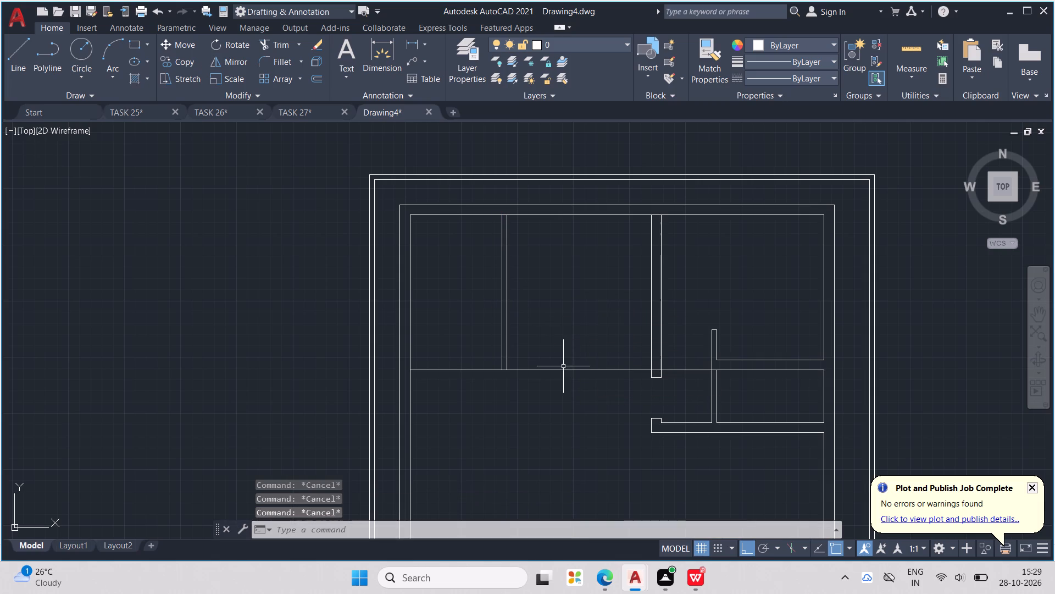
pyautogui.press('Escape')
pyautogui.press('Escape')
pyautogui.press('Escape')
# Offset the long horizontal line below the upper rooms 9" upward to form a wall.
pyautogui.write('OFF')
pyautogui.press('Return')
pyautogui.write('9"')
pyautogui.press('Return')
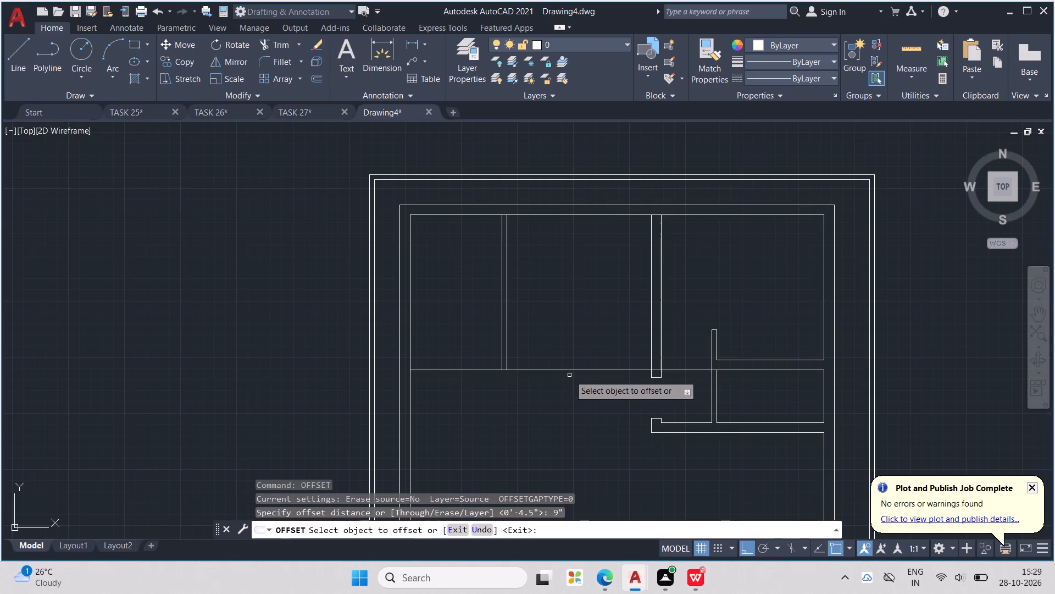
pyautogui.click(578, 370)
pyautogui.click(575, 359)
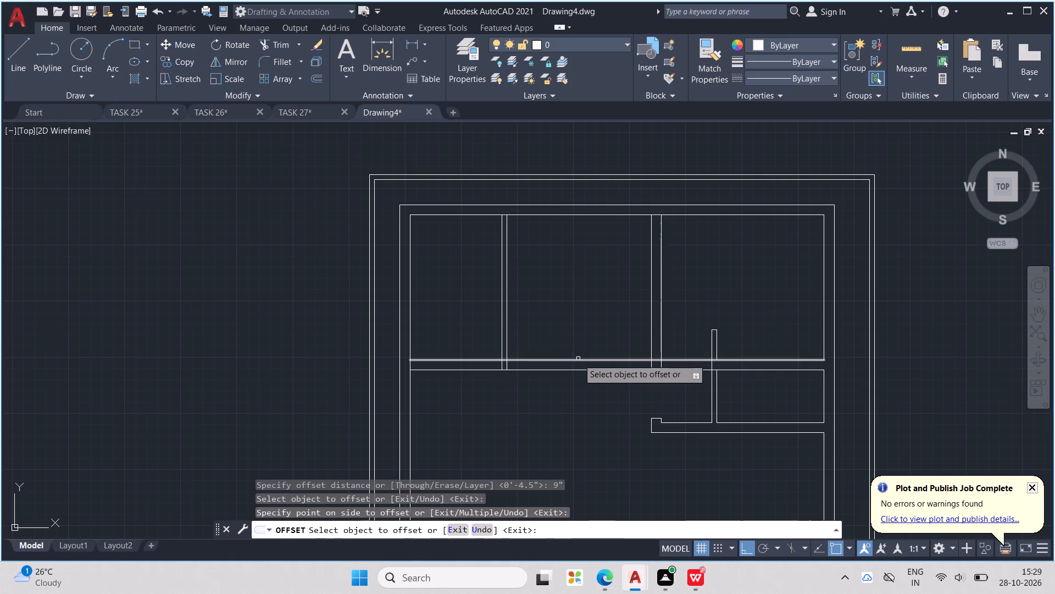
pyautogui.press('Escape')
pyautogui.press('Escape')
pyautogui.press('Escape')
pyautogui.press('Escape')
pyautogui.press('Escape')
pyautogui.press('Escape')
pyautogui.press('Escape')
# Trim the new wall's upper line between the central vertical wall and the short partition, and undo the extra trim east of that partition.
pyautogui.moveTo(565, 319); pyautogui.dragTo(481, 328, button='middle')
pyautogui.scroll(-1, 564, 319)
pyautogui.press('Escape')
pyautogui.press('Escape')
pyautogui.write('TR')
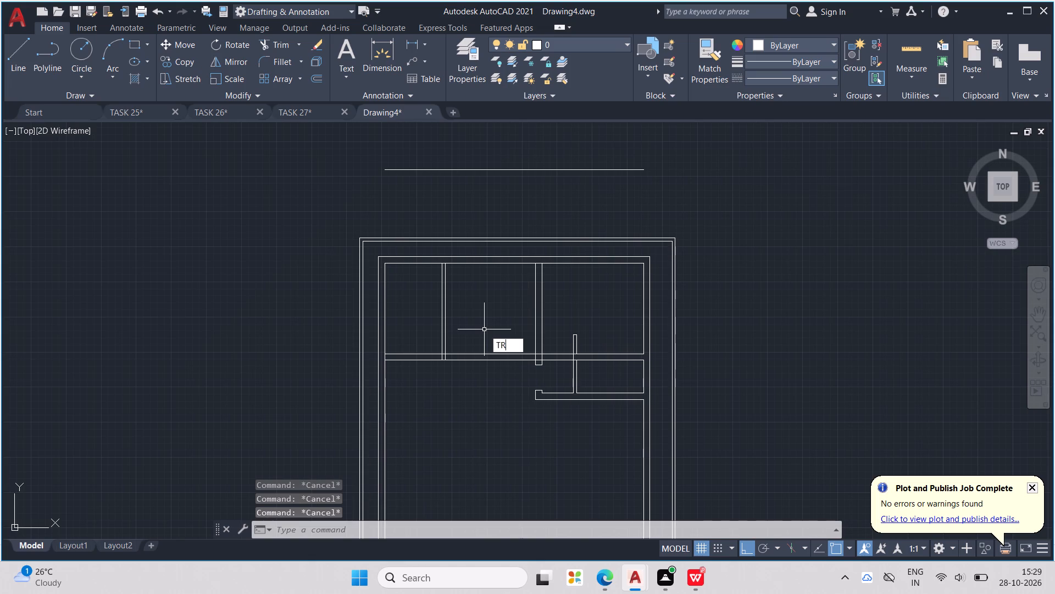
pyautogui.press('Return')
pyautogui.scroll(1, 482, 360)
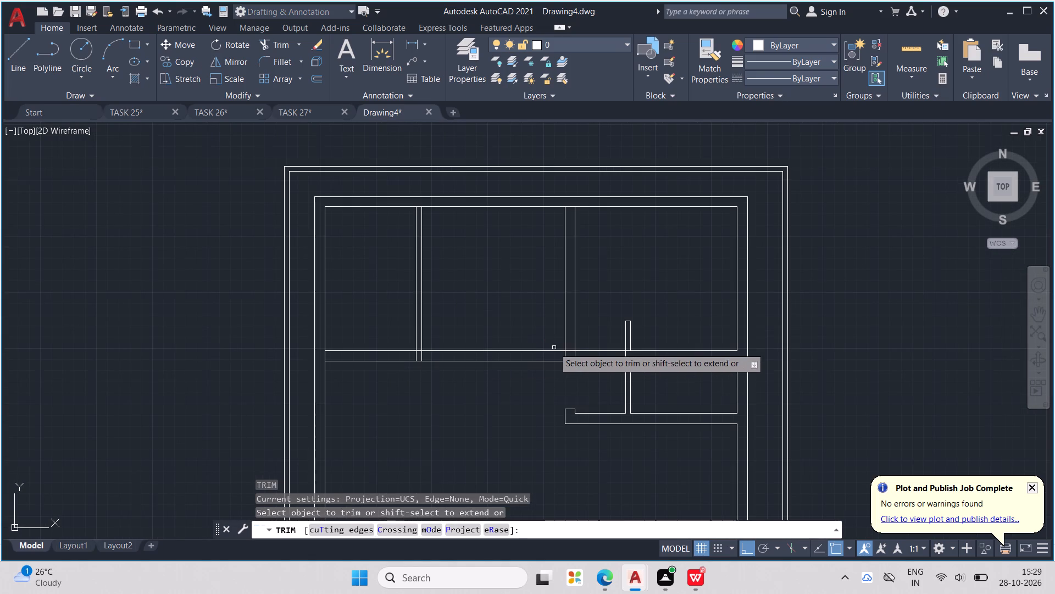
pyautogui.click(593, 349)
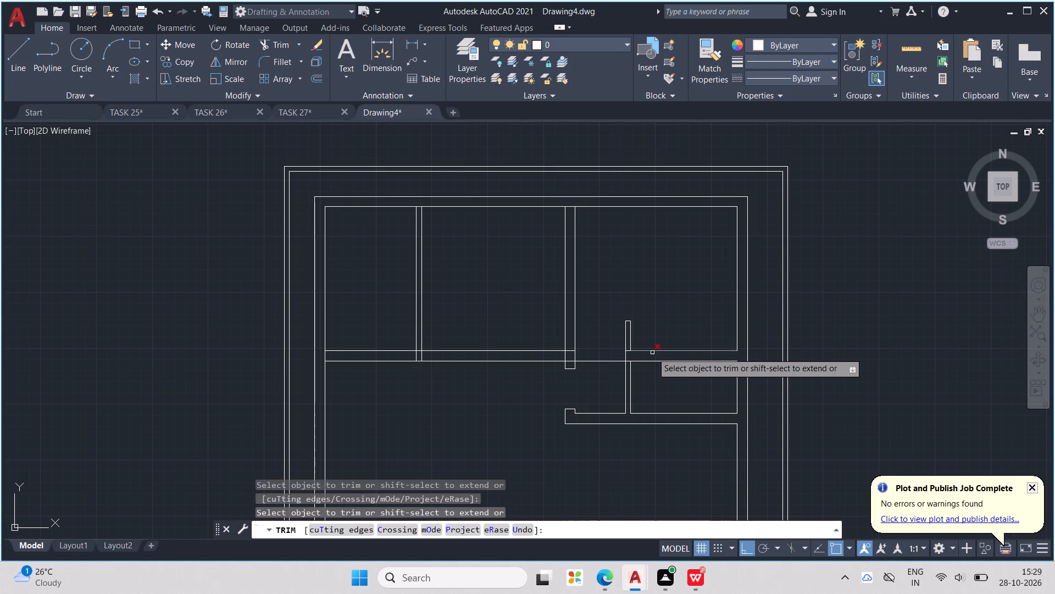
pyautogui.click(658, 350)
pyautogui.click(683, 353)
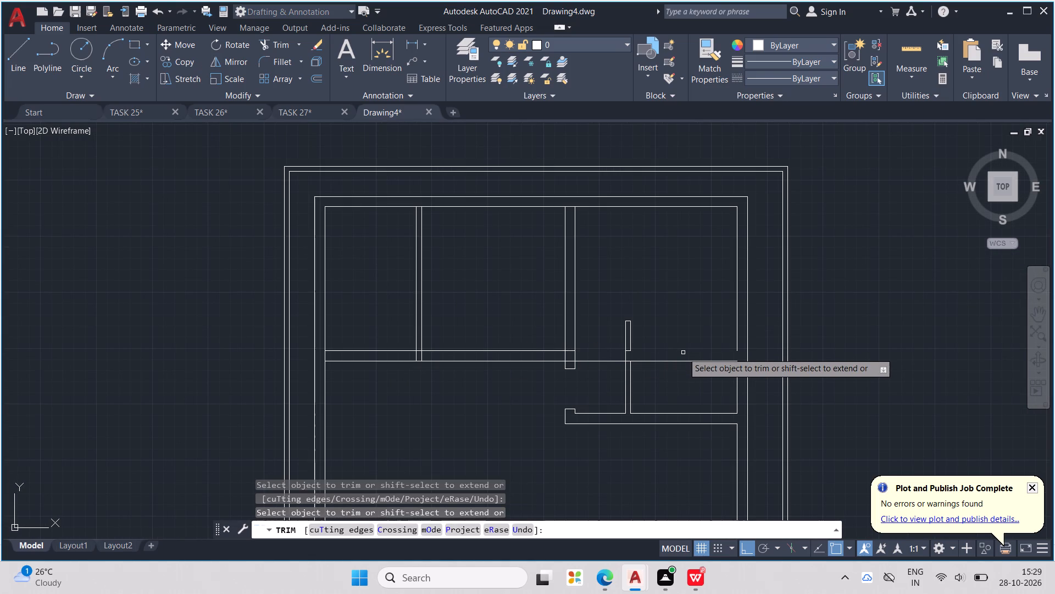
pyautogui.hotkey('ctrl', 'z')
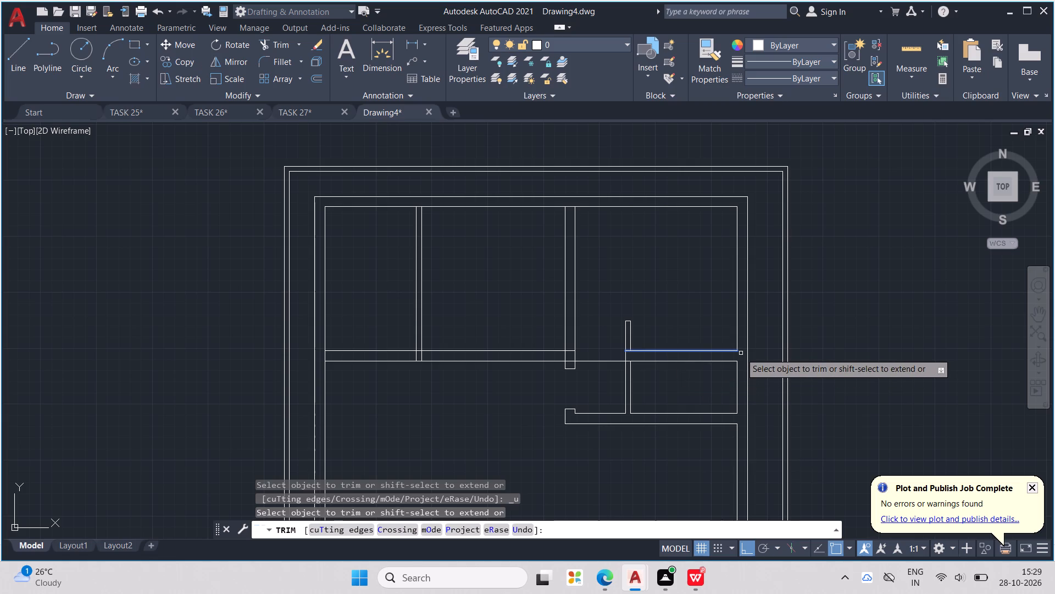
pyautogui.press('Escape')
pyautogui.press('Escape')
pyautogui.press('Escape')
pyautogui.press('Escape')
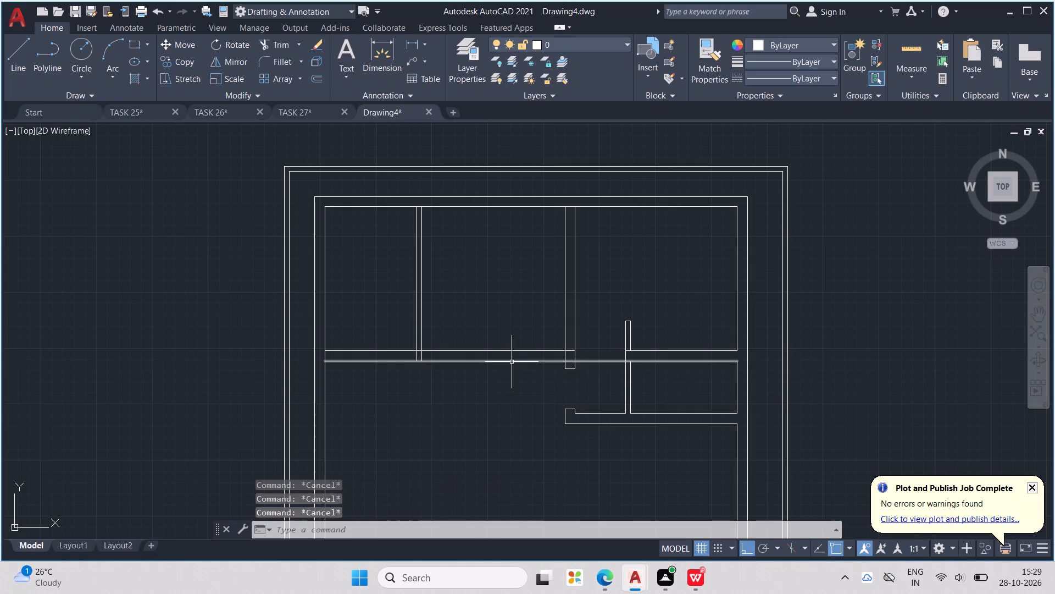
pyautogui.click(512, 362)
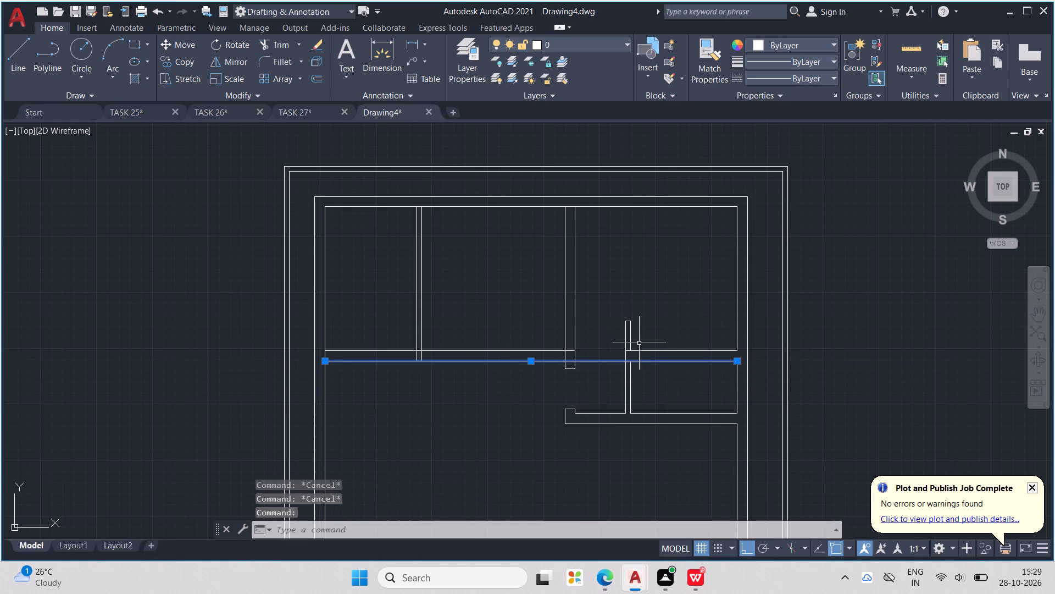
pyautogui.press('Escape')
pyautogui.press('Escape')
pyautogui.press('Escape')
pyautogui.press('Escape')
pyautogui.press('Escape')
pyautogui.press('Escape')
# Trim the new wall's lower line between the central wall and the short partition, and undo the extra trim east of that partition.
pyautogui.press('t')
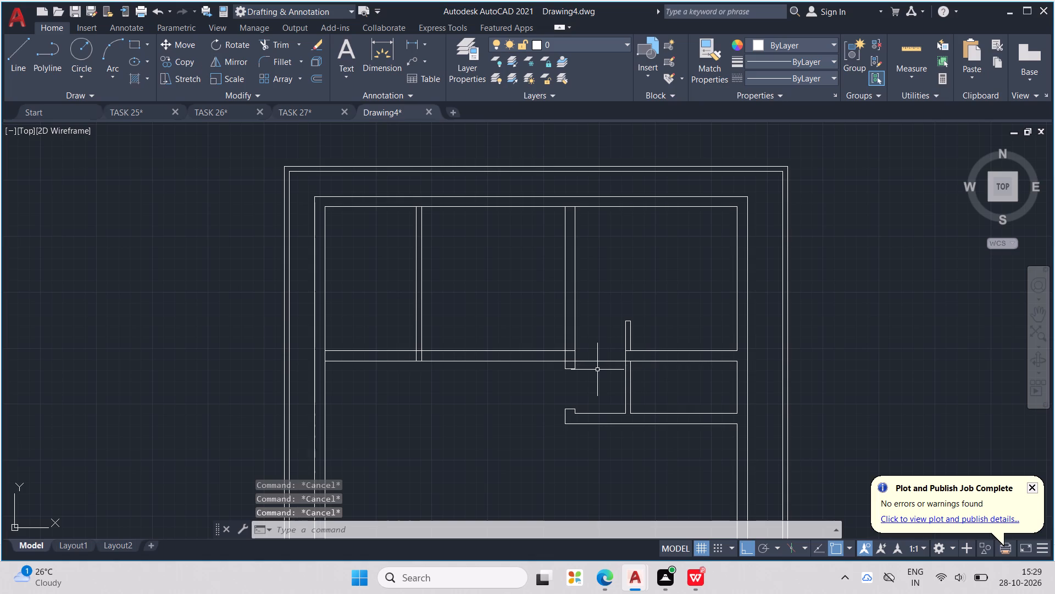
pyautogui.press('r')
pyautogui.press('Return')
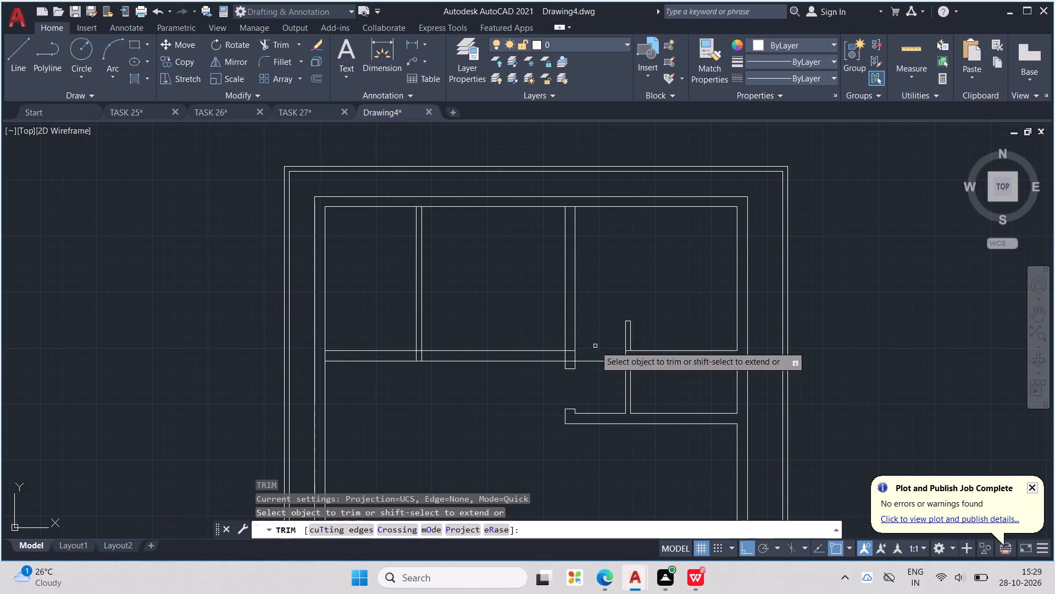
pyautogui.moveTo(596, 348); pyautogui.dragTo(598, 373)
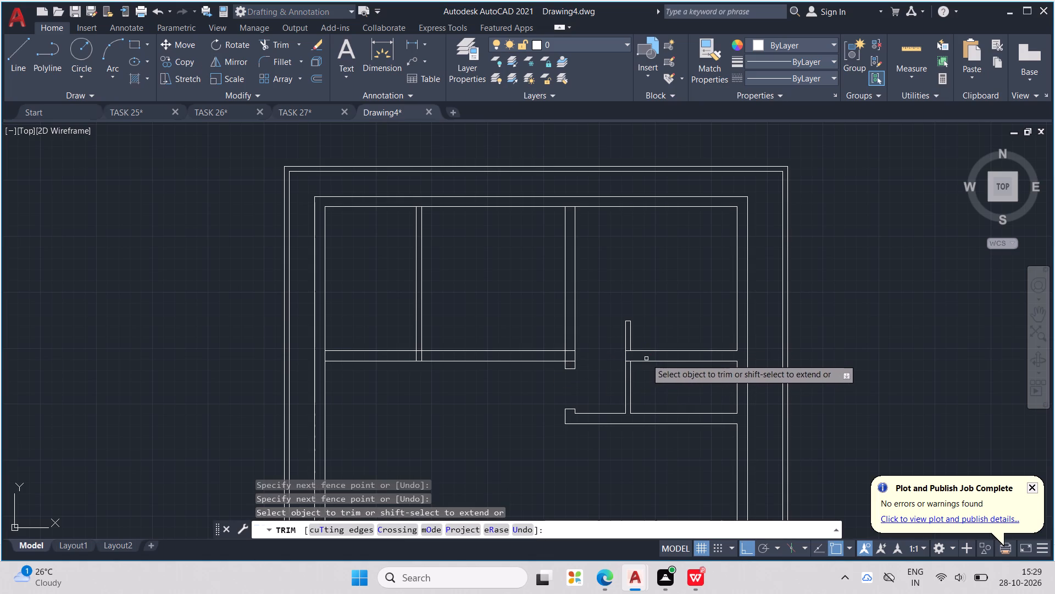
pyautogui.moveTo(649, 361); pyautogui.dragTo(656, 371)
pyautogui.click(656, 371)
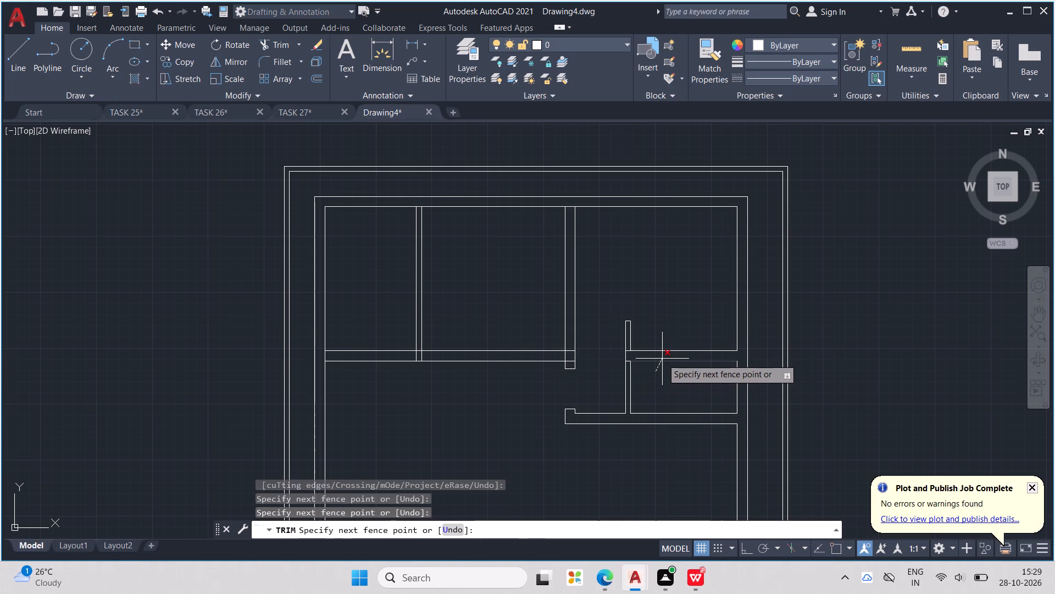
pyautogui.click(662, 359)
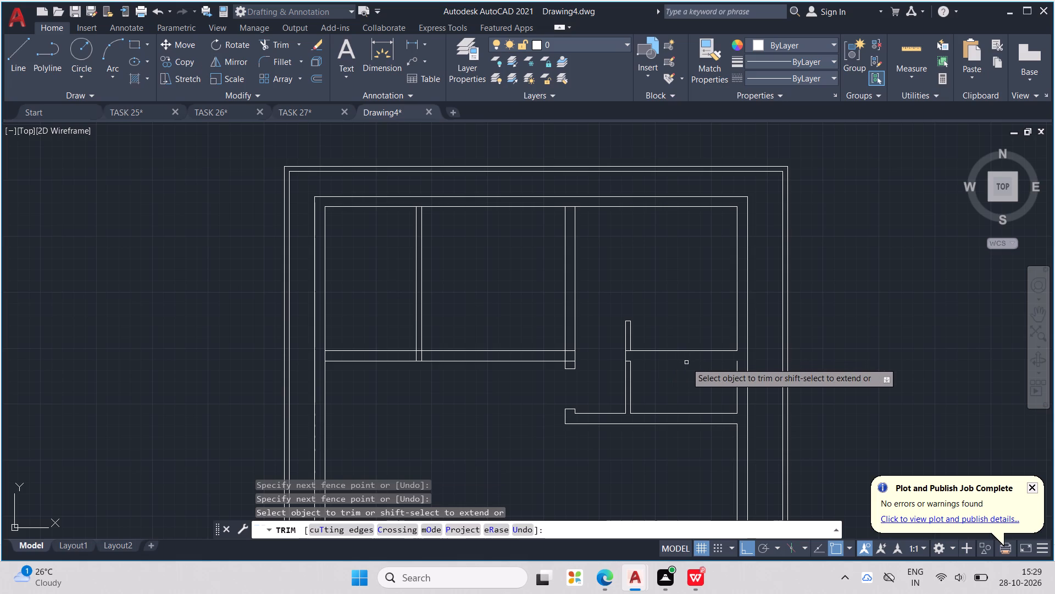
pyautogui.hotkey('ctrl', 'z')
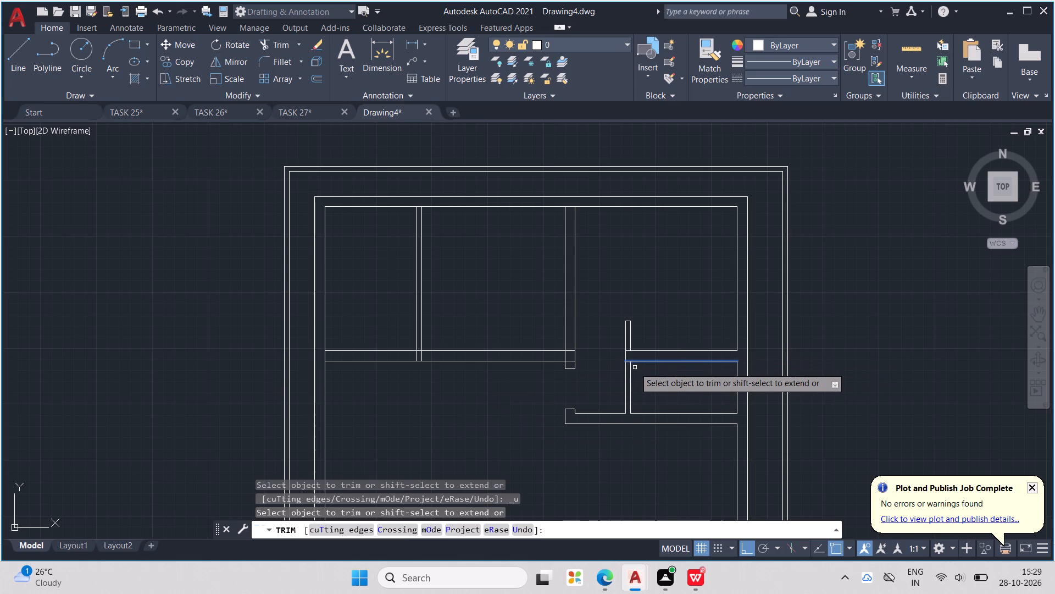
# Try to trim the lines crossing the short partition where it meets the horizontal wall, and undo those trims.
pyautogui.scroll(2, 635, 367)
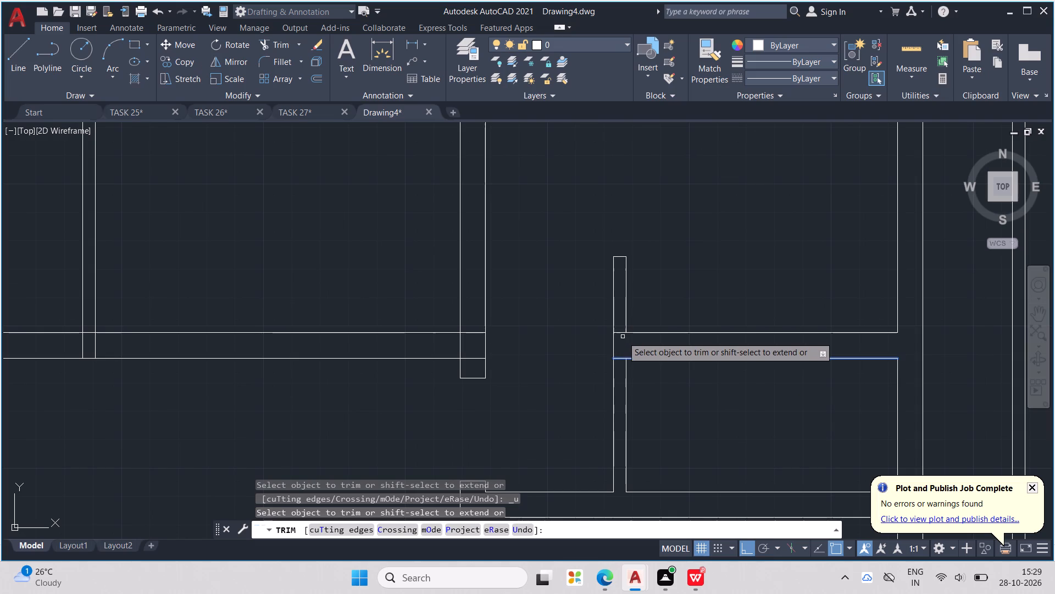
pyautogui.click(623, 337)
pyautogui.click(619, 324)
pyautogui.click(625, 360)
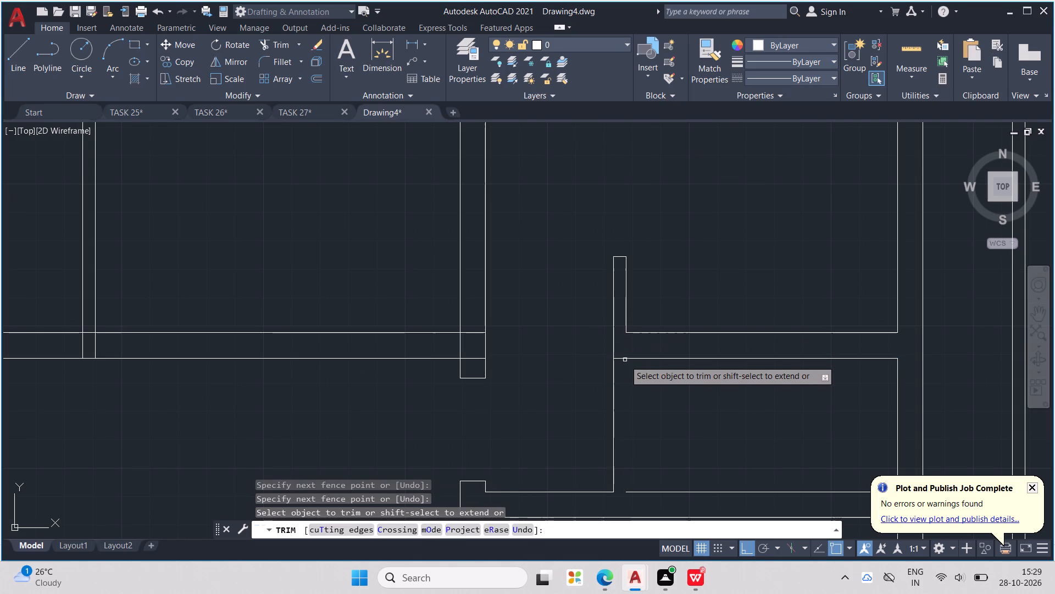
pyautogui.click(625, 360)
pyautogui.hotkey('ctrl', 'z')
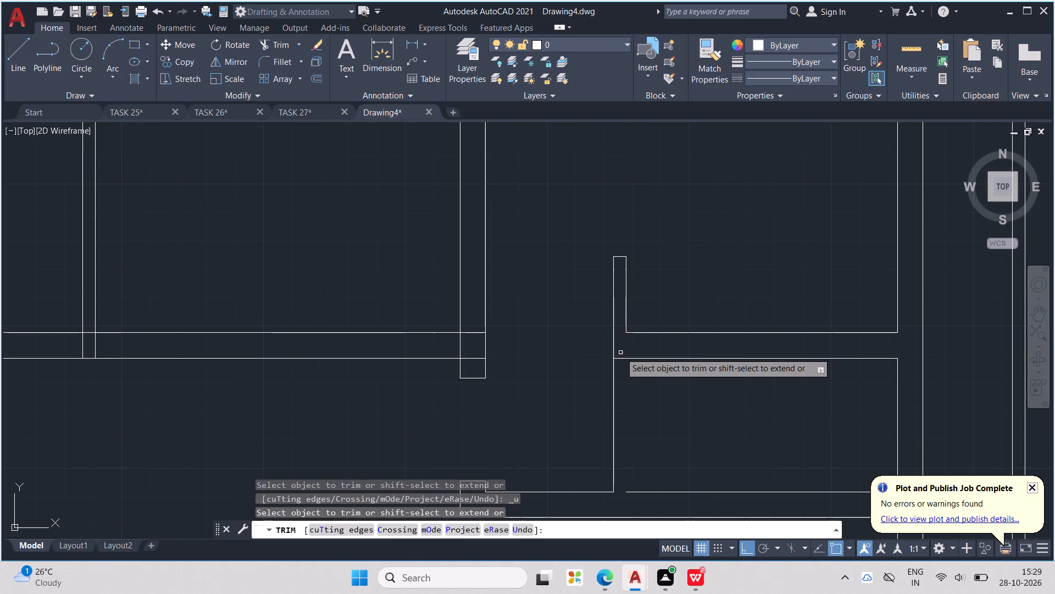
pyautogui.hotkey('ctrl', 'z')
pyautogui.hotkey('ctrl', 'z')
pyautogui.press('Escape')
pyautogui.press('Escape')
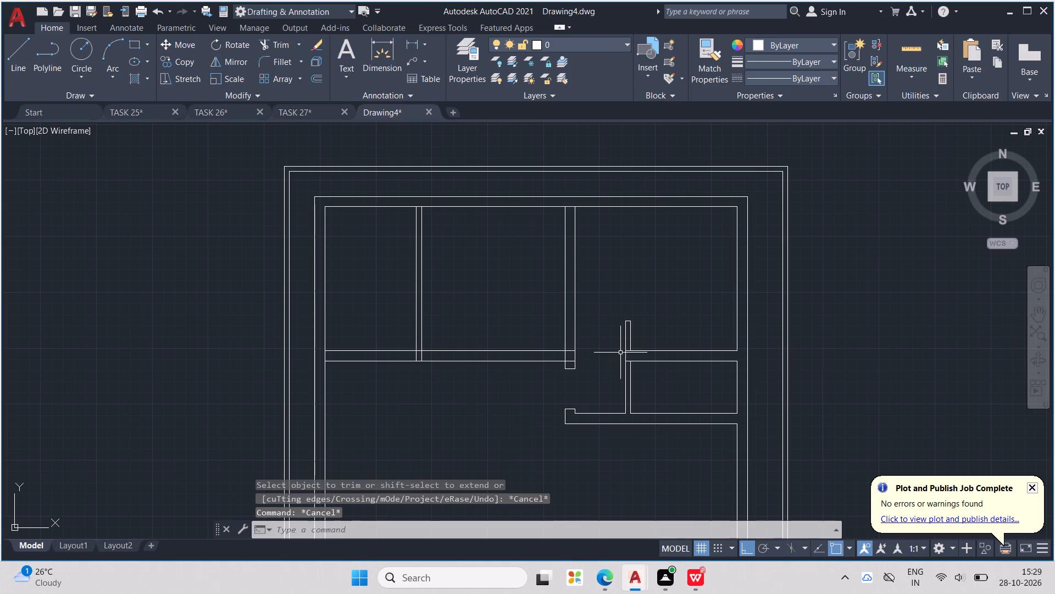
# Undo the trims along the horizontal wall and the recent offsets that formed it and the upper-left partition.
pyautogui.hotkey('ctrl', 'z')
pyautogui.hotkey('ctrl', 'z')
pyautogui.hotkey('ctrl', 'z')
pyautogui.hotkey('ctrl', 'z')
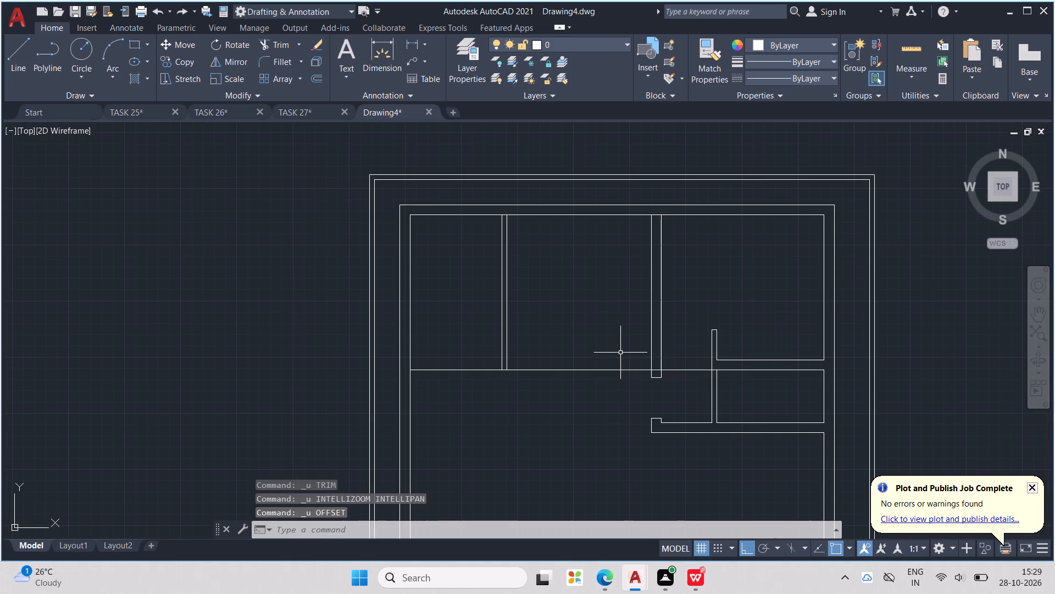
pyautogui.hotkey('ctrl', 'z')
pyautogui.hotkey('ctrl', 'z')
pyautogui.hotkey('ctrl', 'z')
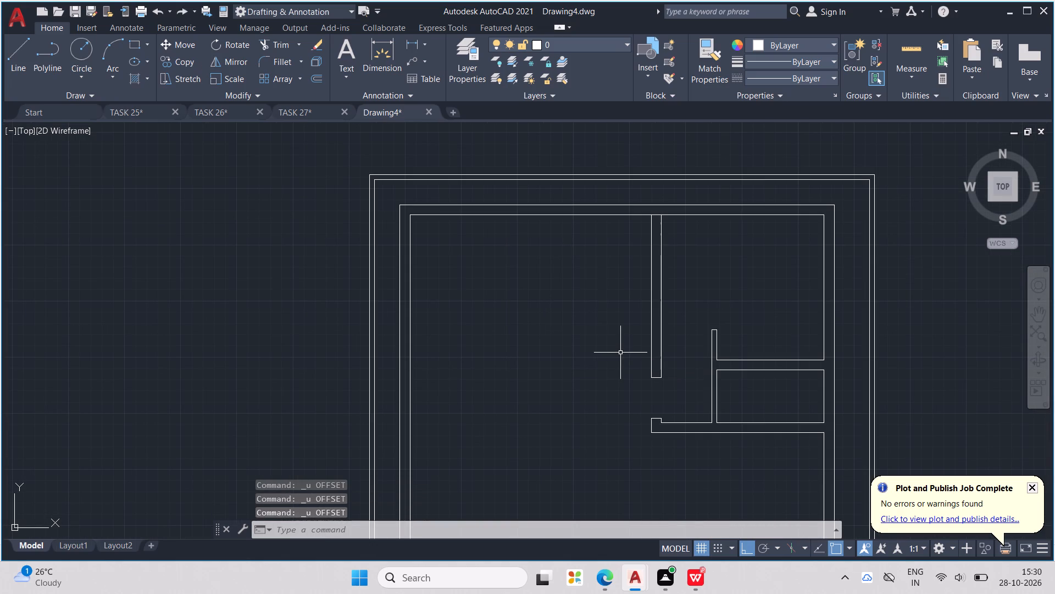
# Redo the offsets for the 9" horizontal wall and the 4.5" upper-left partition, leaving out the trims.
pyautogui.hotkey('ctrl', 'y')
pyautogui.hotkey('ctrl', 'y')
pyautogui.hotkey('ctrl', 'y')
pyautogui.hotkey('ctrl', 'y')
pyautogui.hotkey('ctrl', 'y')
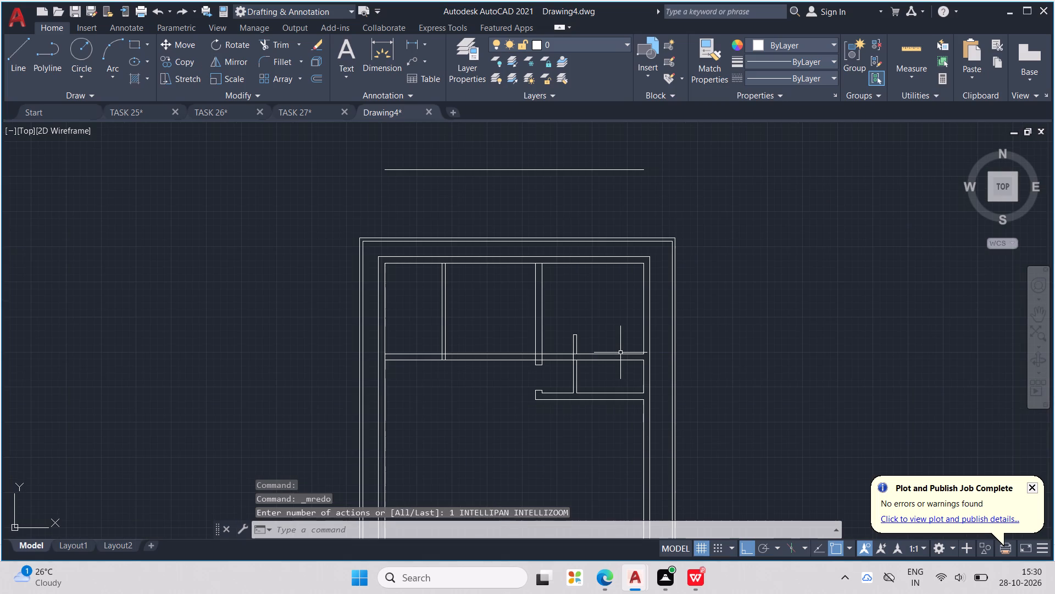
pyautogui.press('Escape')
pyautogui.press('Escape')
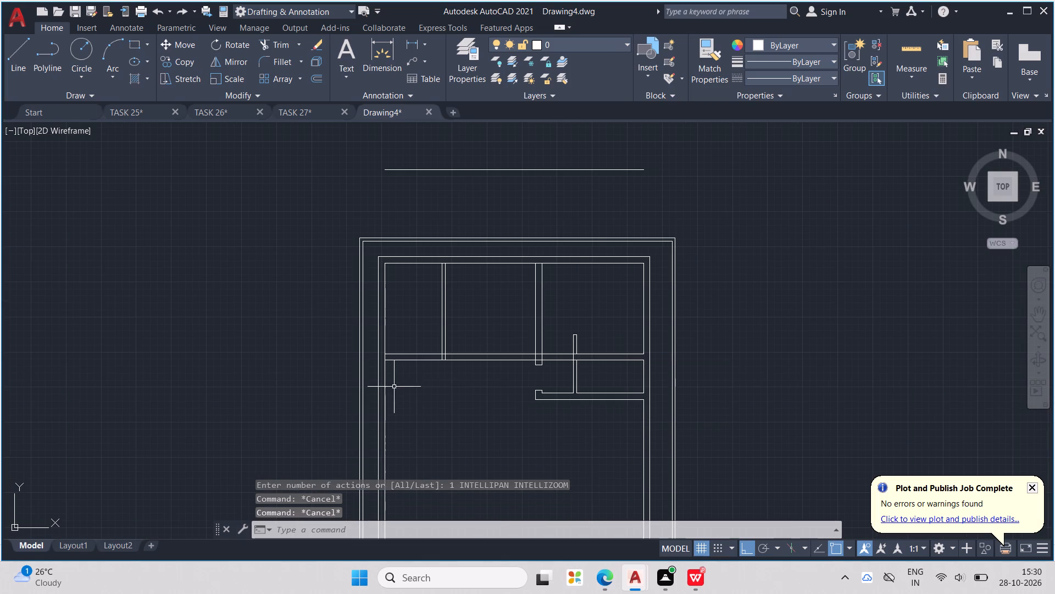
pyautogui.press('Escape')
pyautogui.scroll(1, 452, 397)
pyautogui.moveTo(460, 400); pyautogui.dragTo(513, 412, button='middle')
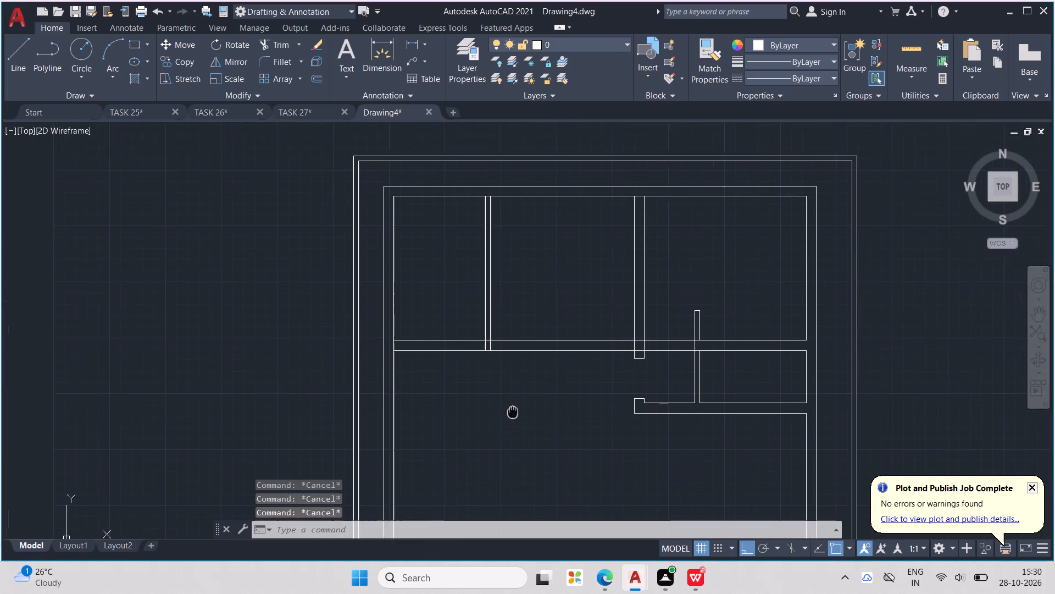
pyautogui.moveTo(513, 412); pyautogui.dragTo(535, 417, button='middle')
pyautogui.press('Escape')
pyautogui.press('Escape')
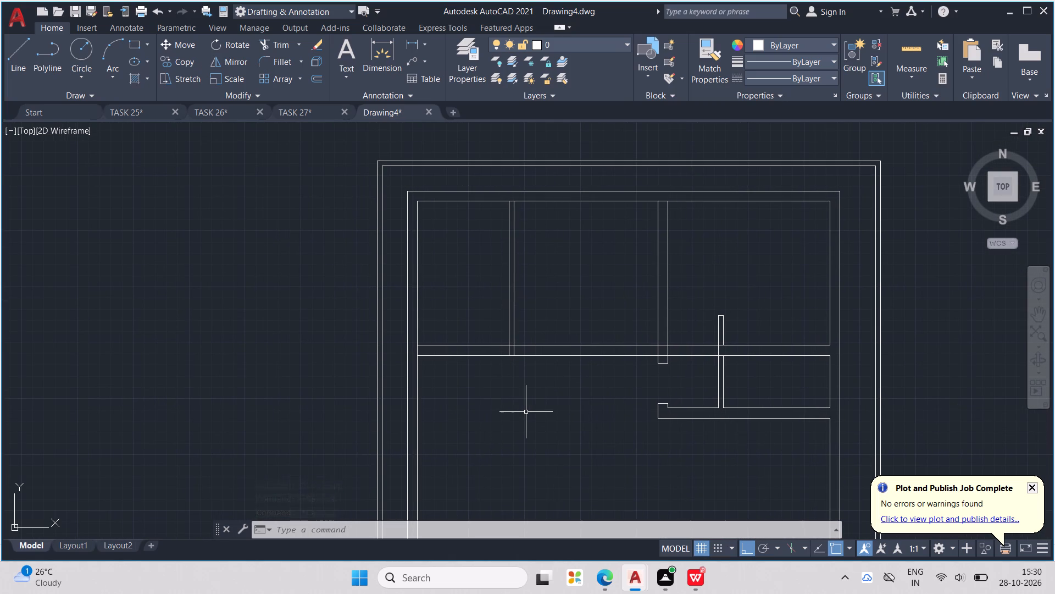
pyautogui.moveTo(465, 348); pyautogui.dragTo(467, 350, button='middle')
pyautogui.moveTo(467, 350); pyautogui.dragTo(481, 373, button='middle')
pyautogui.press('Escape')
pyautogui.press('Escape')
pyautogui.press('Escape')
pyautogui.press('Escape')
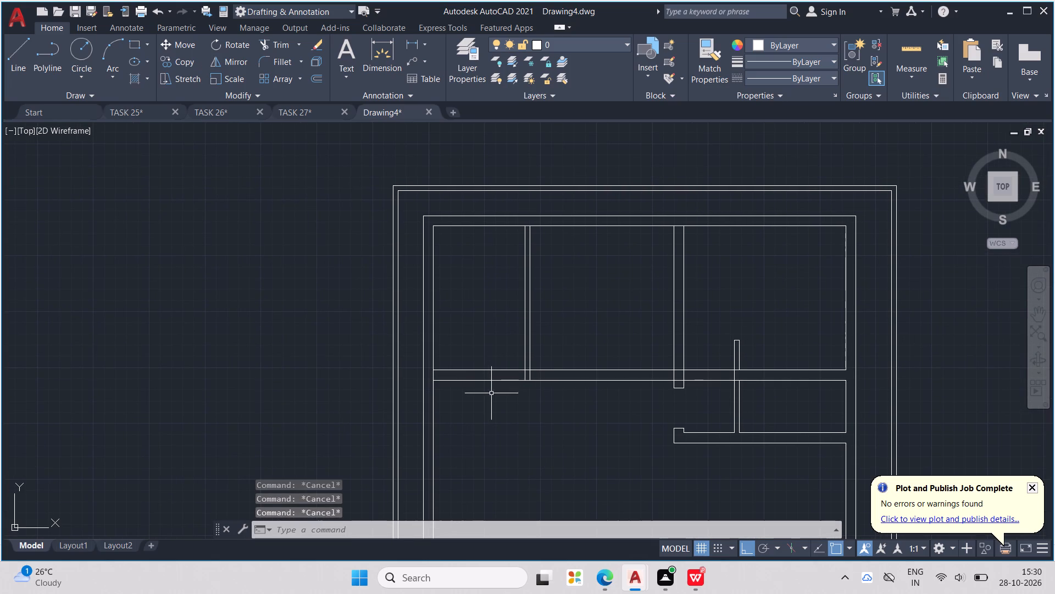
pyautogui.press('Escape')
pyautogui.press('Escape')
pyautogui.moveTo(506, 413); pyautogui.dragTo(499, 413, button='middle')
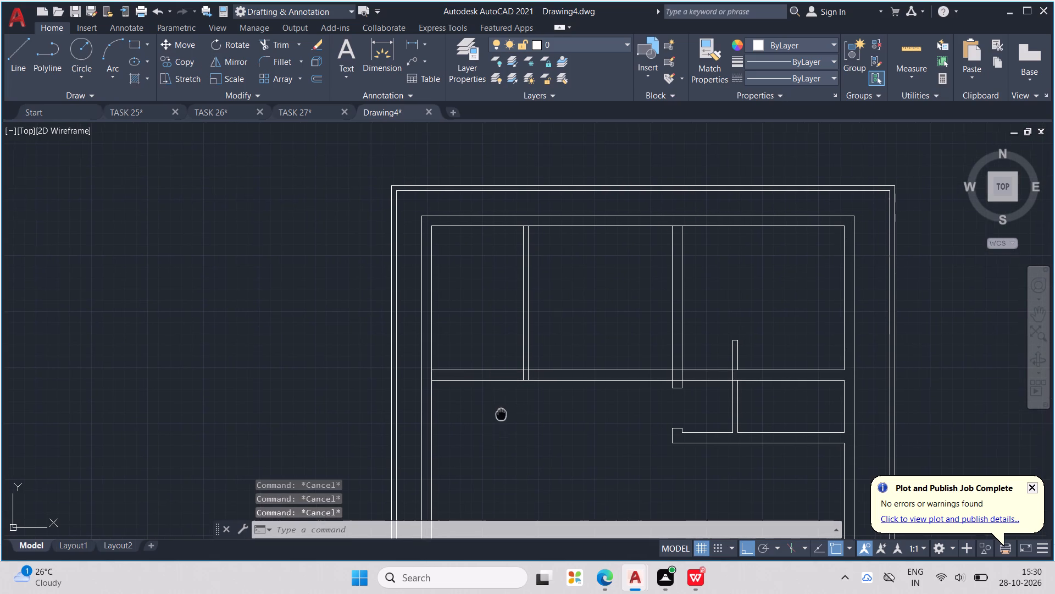
# Draw line segments east from the upper-left partition's lower end, 3' and another 2', ending with a vertical up through the horizontal wall.
pyautogui.moveTo(499, 413); pyautogui.dragTo(440, 406, button='middle')
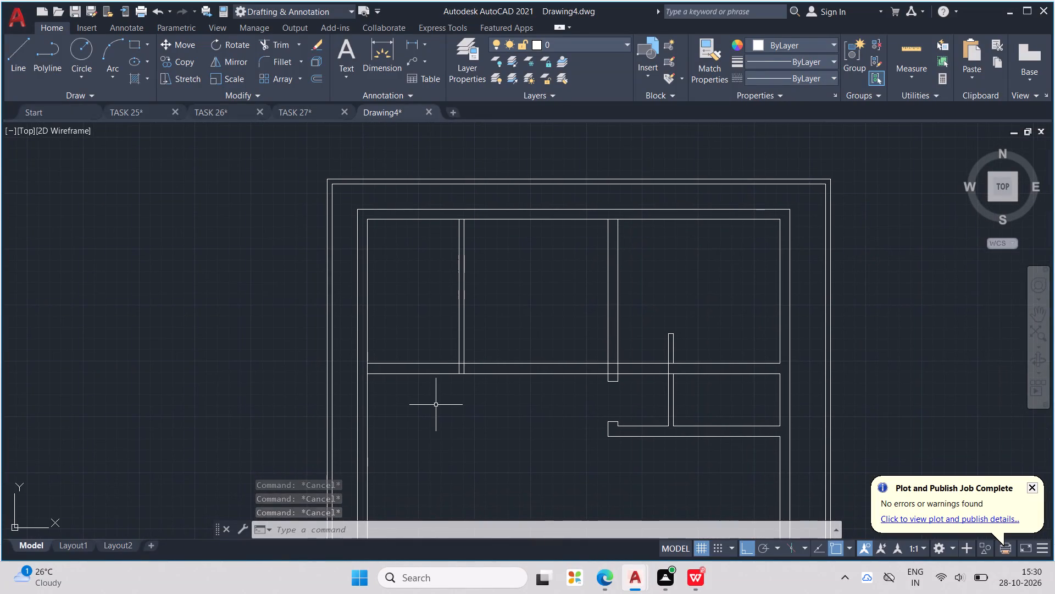
pyautogui.press('l')
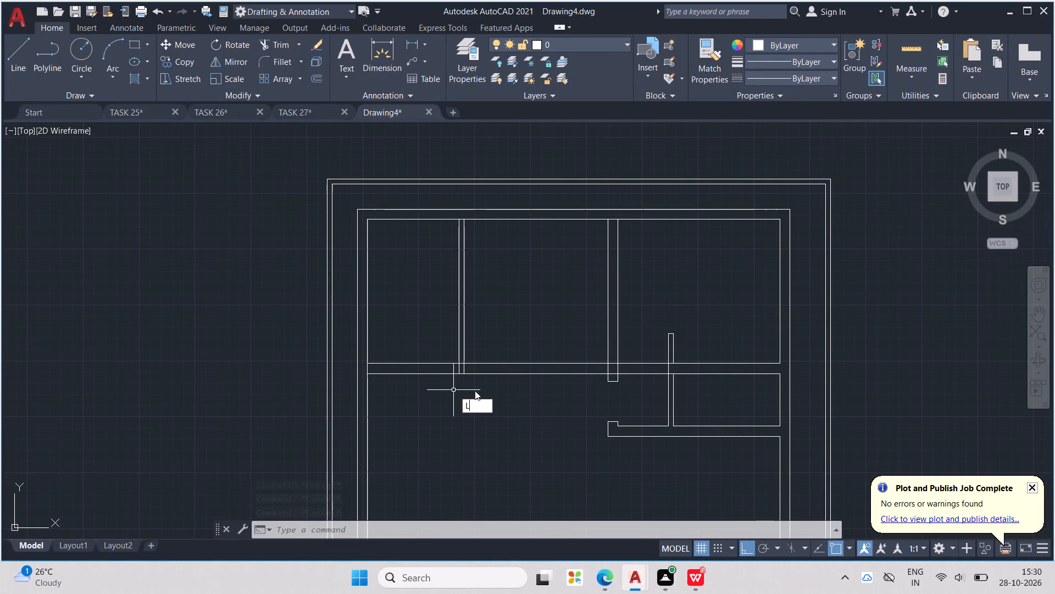
pyautogui.press('Return')
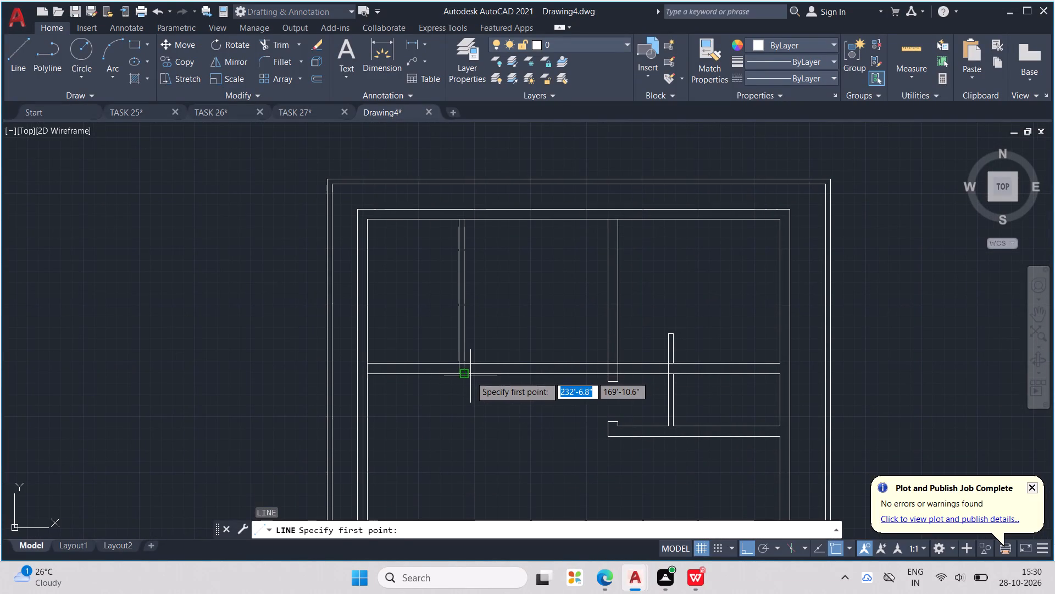
pyautogui.click(468, 377)
pyautogui.write("3'")
pyautogui.press('Return')
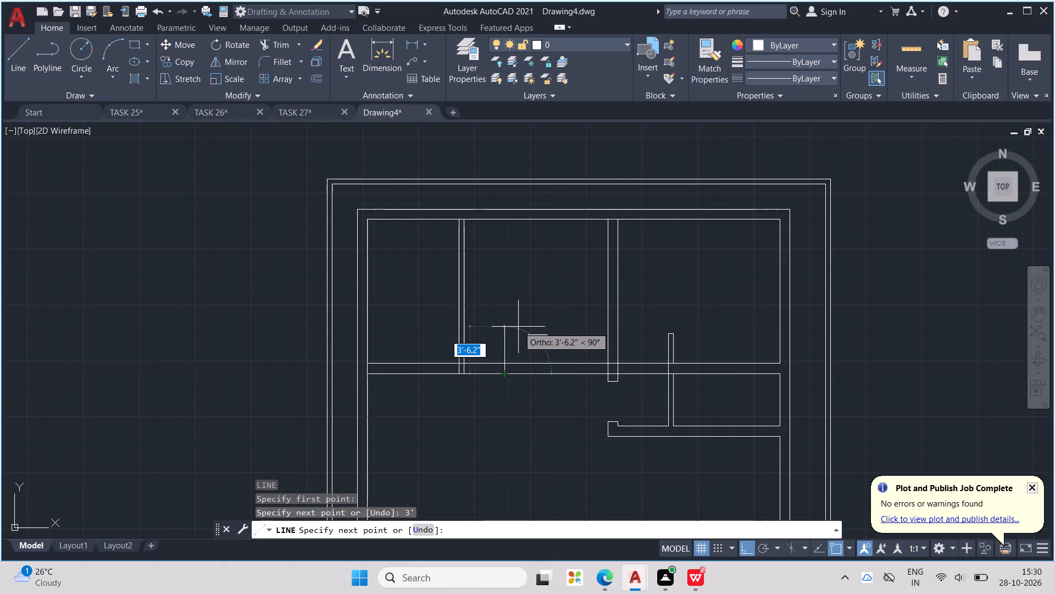
pyautogui.write('2"')
pyautogui.press('BackSpace')
pyautogui.press("'")
pyautogui.press('Return')
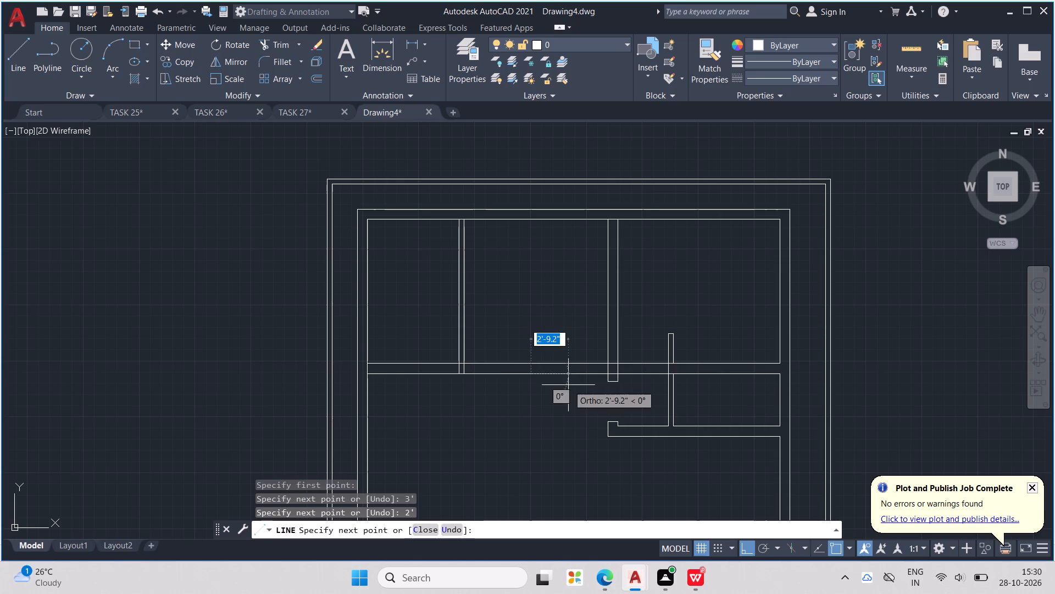
pyautogui.click(518, 307)
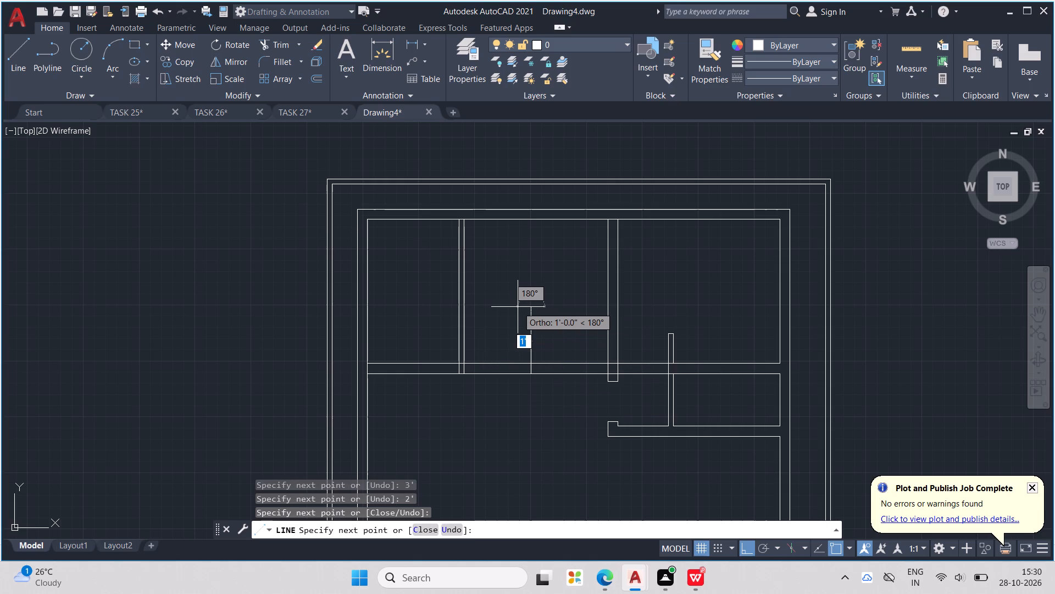
pyautogui.press('Escape')
pyautogui.press('Escape')
# Trim the horizontal wall between the partition and the new vertical, the vertical above it, and the wall's lower line west of the partition.
pyautogui.write('TR')
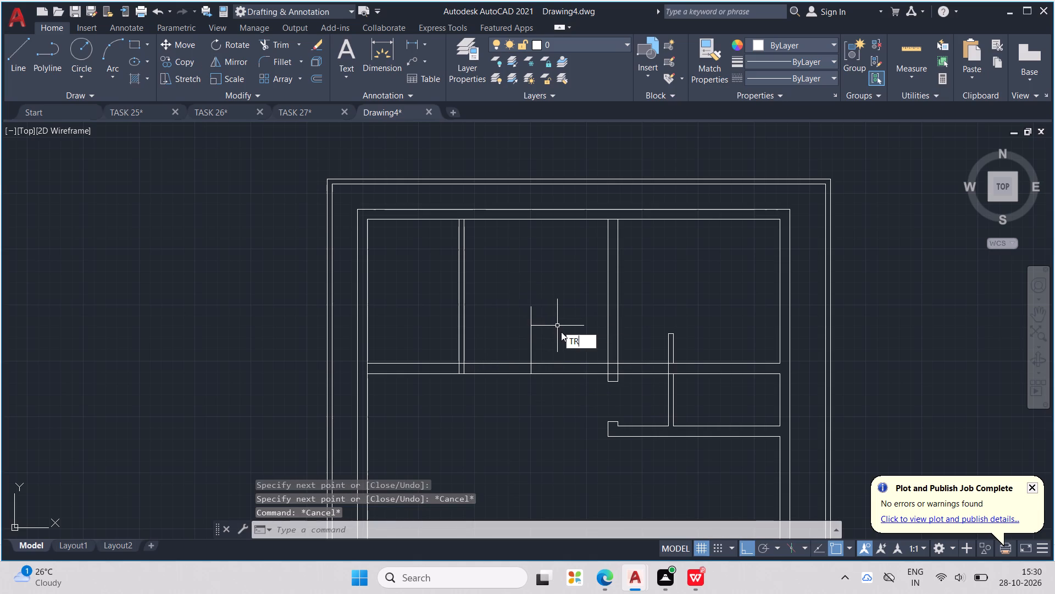
pyautogui.press('Return')
pyautogui.moveTo(516, 339); pyautogui.dragTo(515, 384)
pyautogui.moveTo(499, 341); pyautogui.dragTo(524, 332)
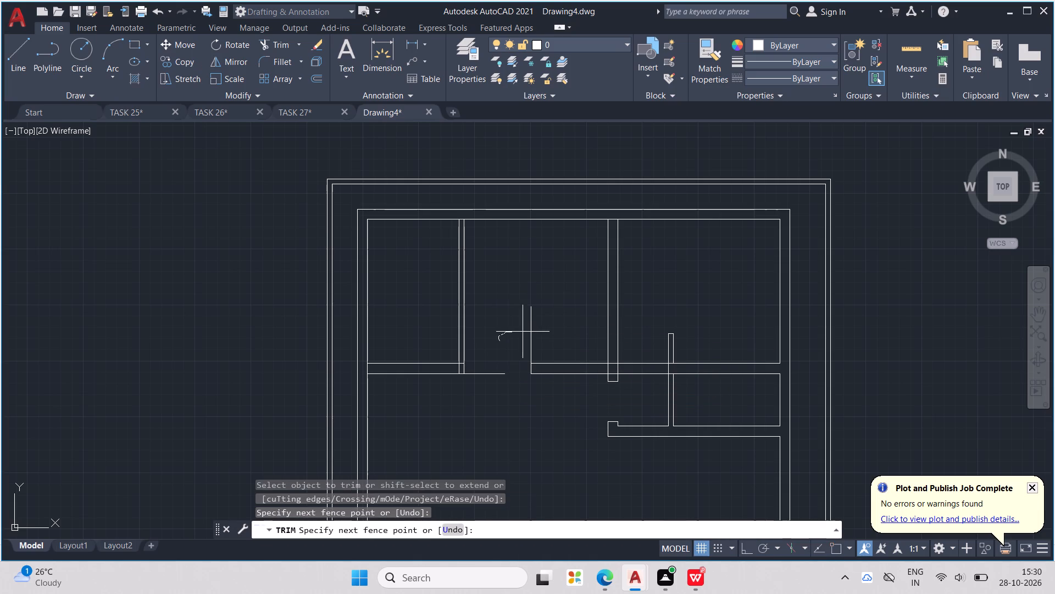
pyautogui.moveTo(524, 332); pyautogui.dragTo(543, 330)
pyautogui.moveTo(515, 338); pyautogui.dragTo(496, 404)
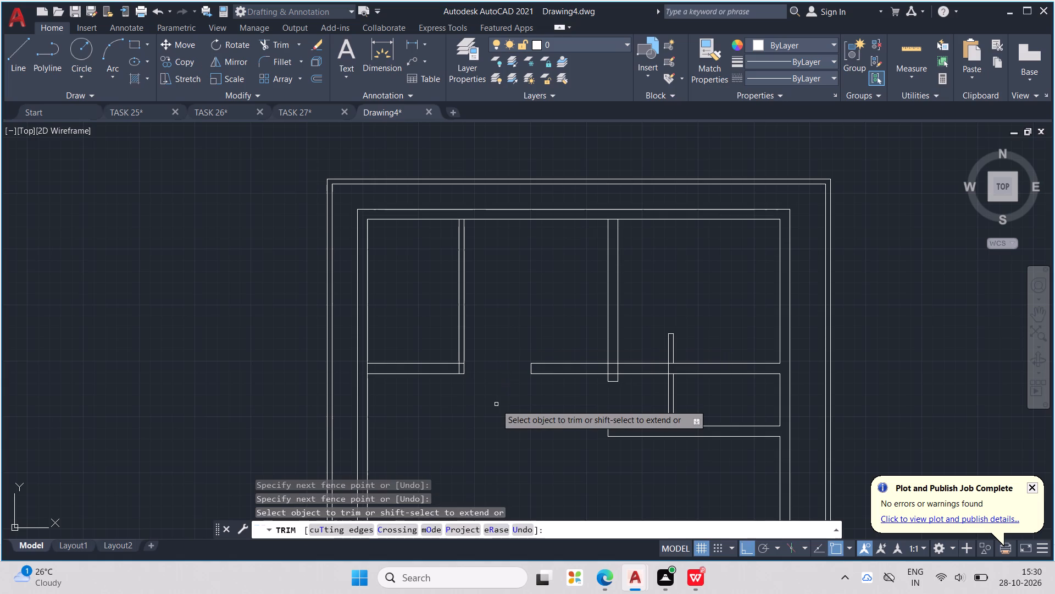
pyautogui.click(438, 376)
pyautogui.press('Escape')
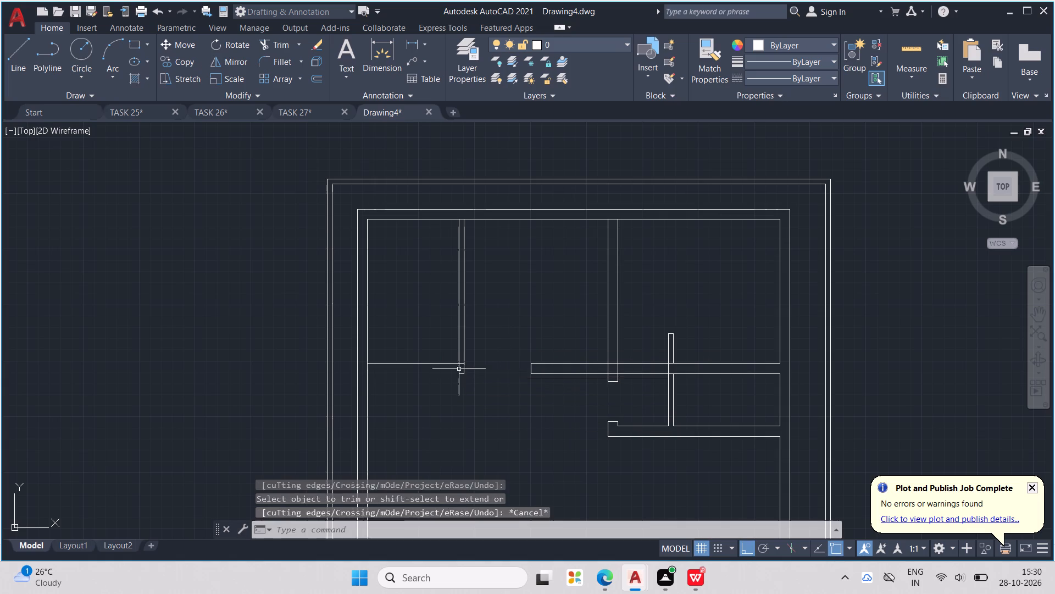
pyautogui.press('Escape')
pyautogui.press('Escape')
pyautogui.press('Escape')
# Offset the remaining wall line west of the upper-left partition downward by 4.5".
pyautogui.write('OFF')
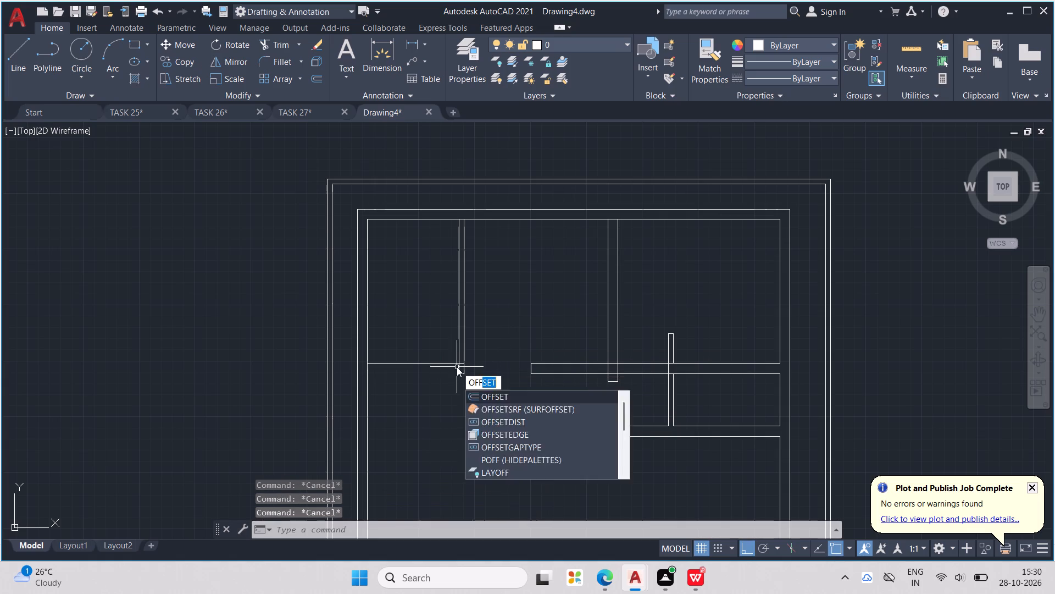
pyautogui.press('Return')
pyautogui.write('4.5')
pyautogui.hotkey('shift', '"')
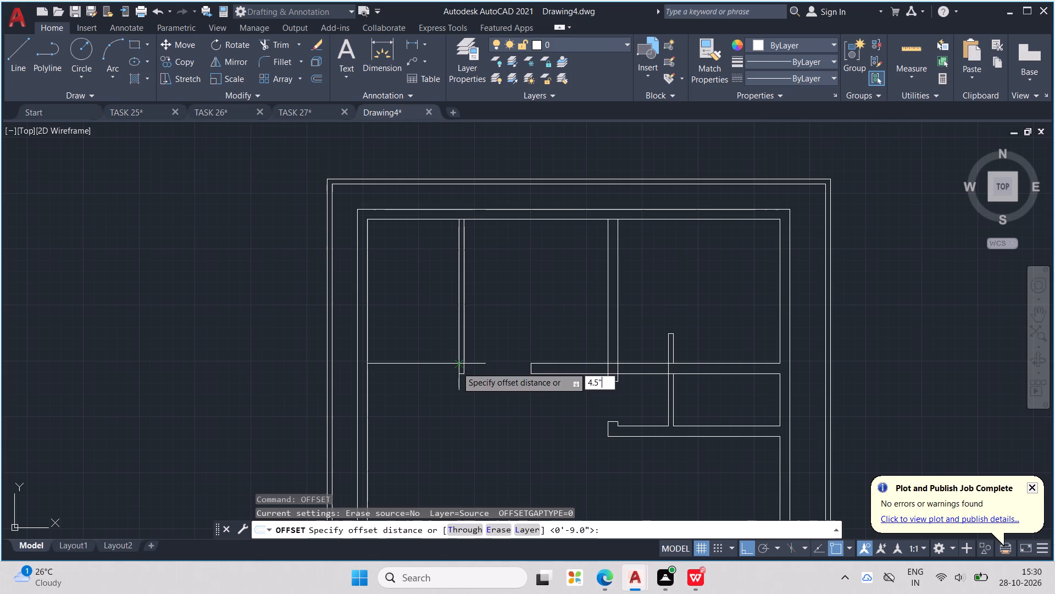
pyautogui.press('Return')
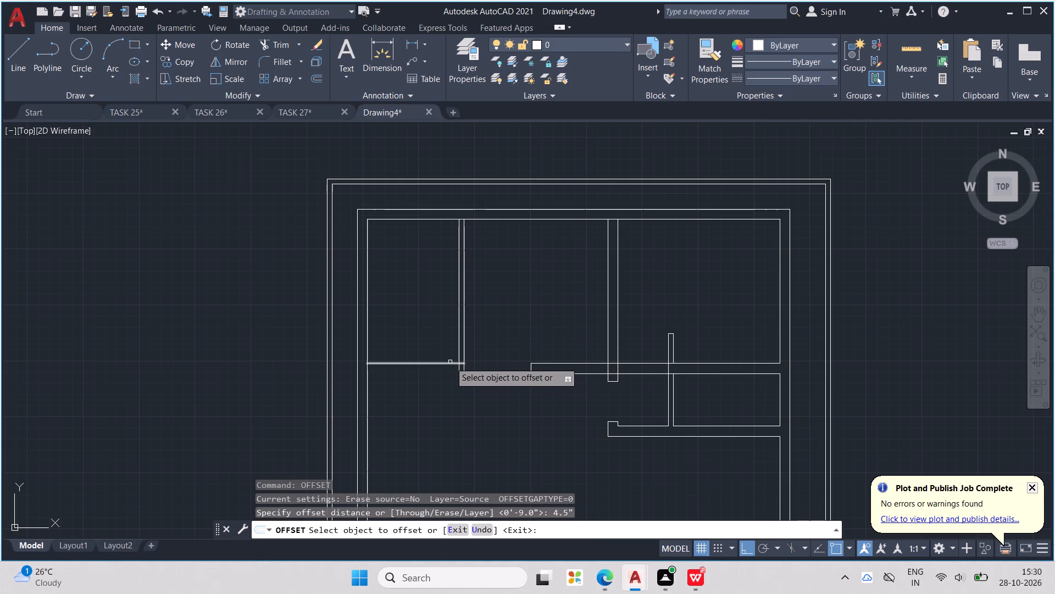
pyautogui.click(450, 362)
pyautogui.click(449, 372)
pyautogui.press('Escape')
pyautogui.press('Escape')
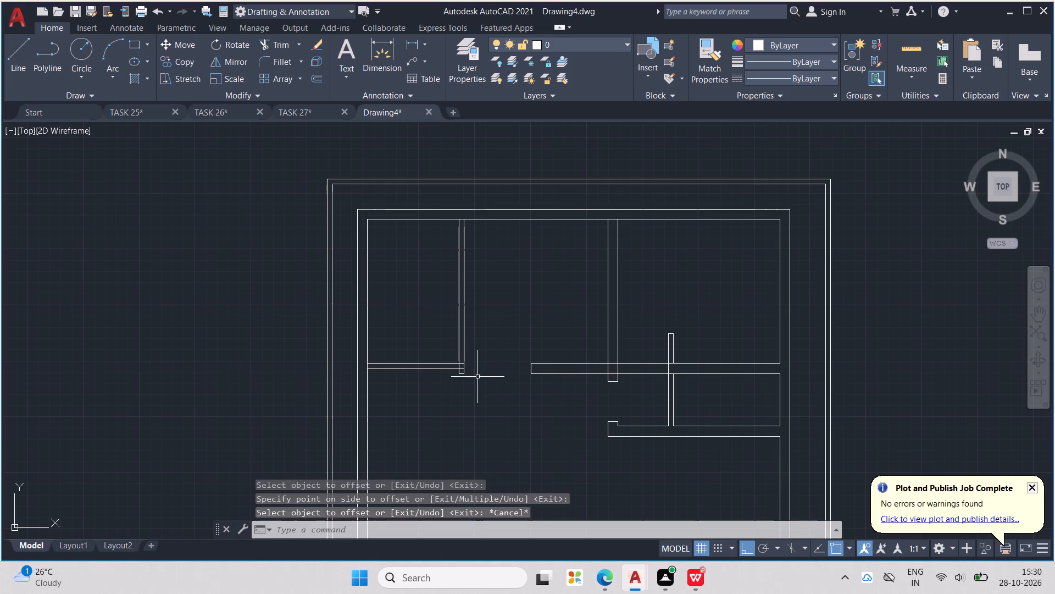
pyautogui.press('Escape')
pyautogui.press('Escape')
pyautogui.press('Escape')
pyautogui.press('Escape')
pyautogui.press('Escape')
pyautogui.press('Escape')
# Offset the west wall's inner line 5'9" east into the upper-left room.
pyautogui.moveTo(472, 369); pyautogui.dragTo(518, 365, button='middle')
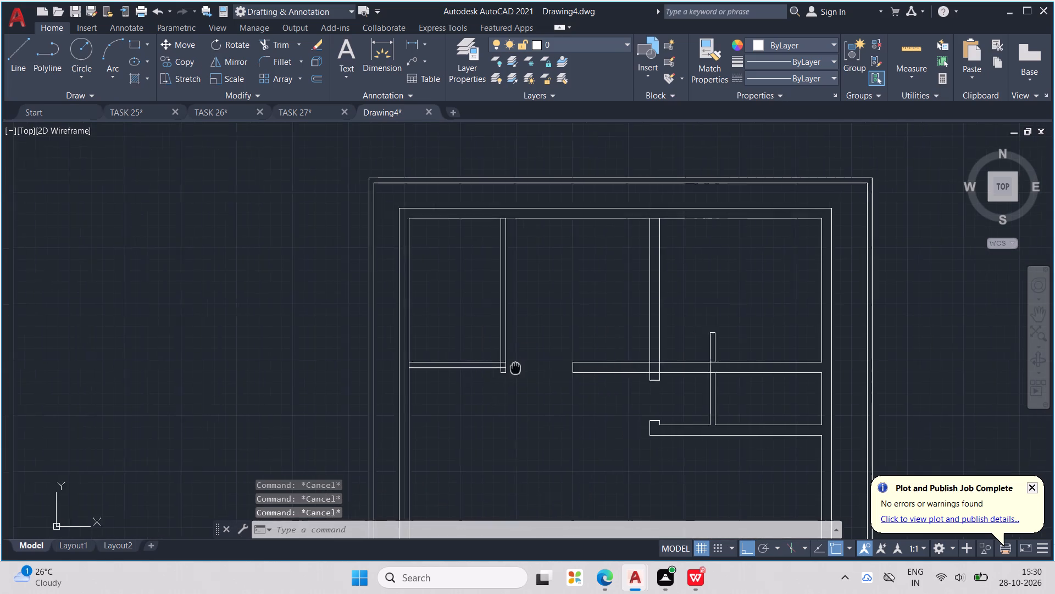
pyautogui.moveTo(518, 365); pyautogui.dragTo(590, 360, button='middle')
pyautogui.press('Escape')
pyautogui.press('Escape')
pyautogui.press('Escape')
pyautogui.press('Escape')
pyautogui.press('Escape')
pyautogui.write('OFF')
pyautogui.press('Return')
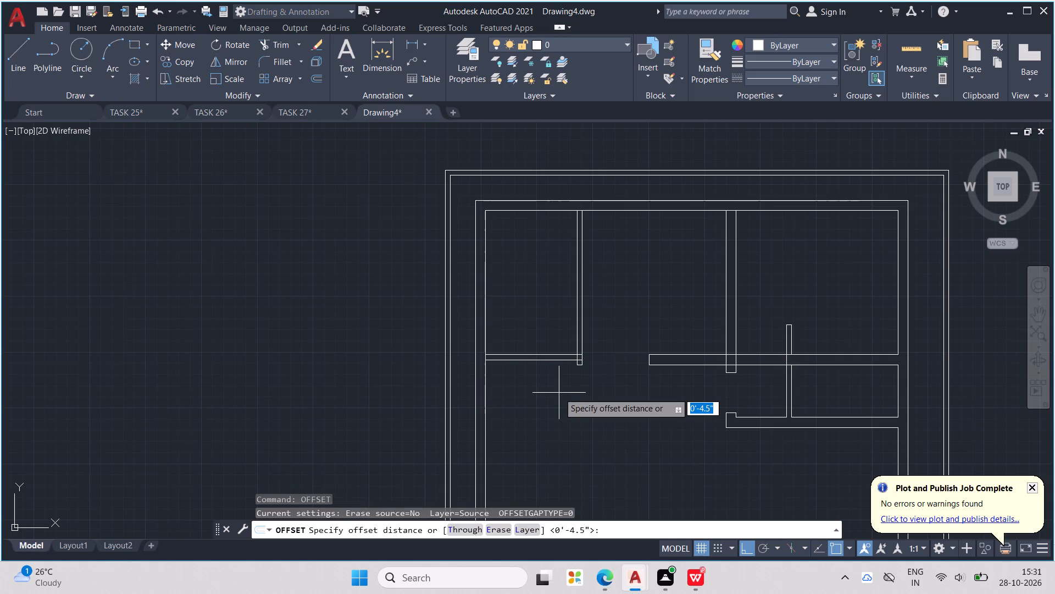
pyautogui.write("5'6")
pyautogui.press('BackSpace')
pyautogui.write('9"')
pyautogui.press('Return')
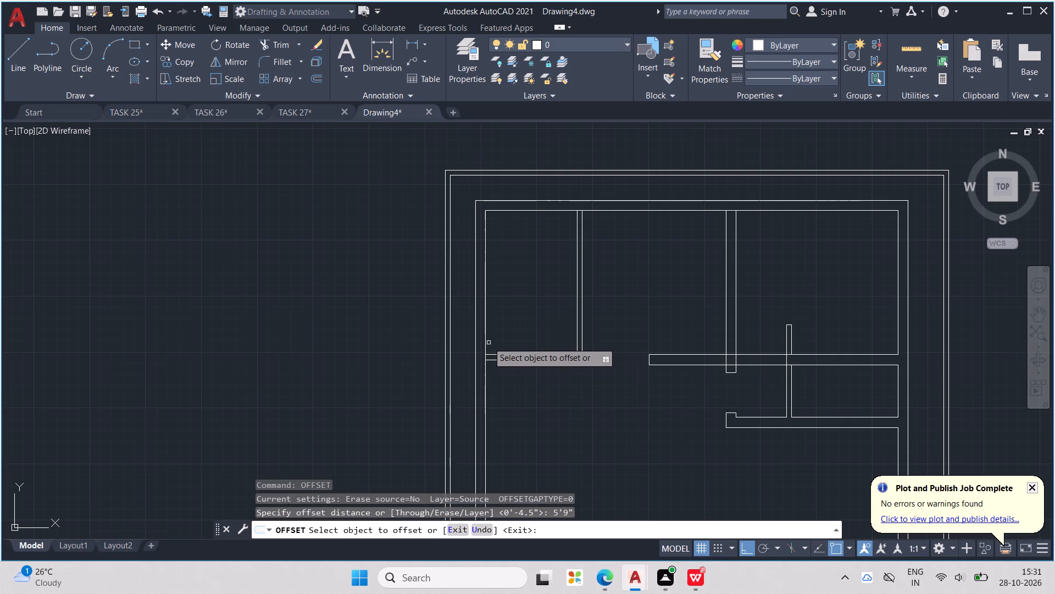
pyautogui.click(484, 335)
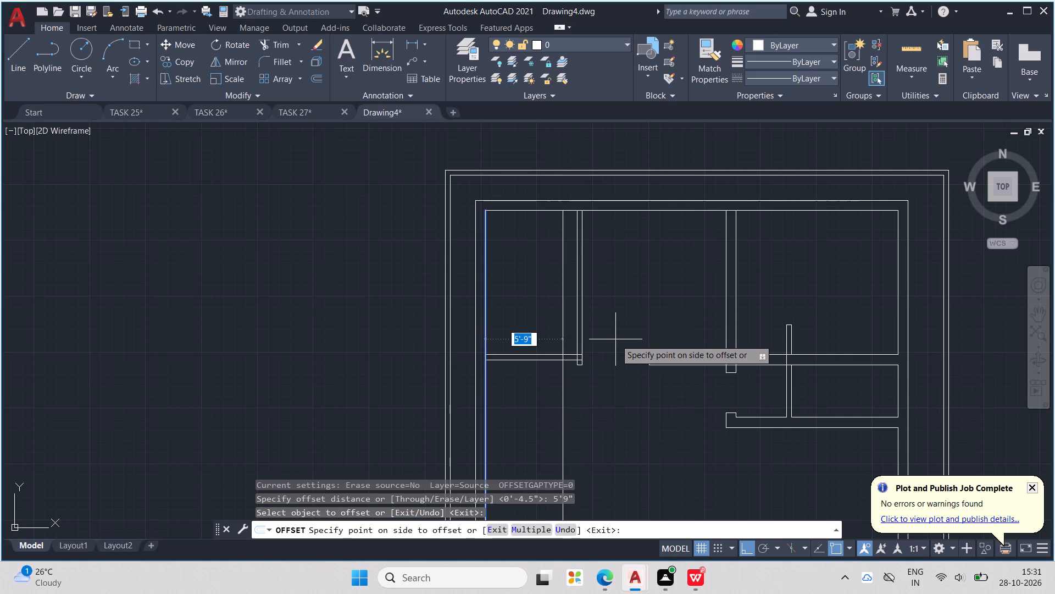
pyautogui.click(615, 339)
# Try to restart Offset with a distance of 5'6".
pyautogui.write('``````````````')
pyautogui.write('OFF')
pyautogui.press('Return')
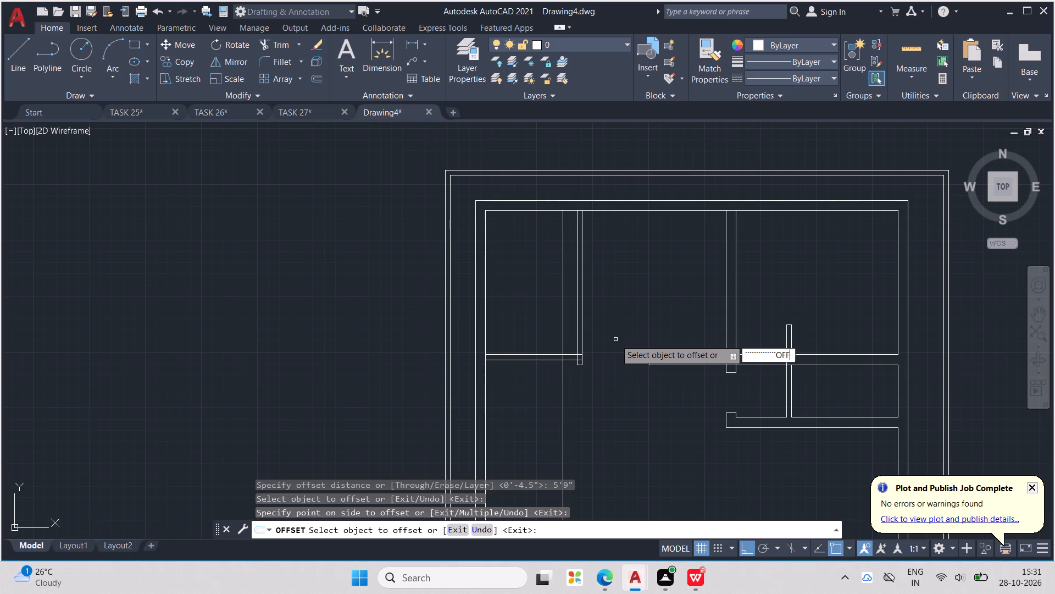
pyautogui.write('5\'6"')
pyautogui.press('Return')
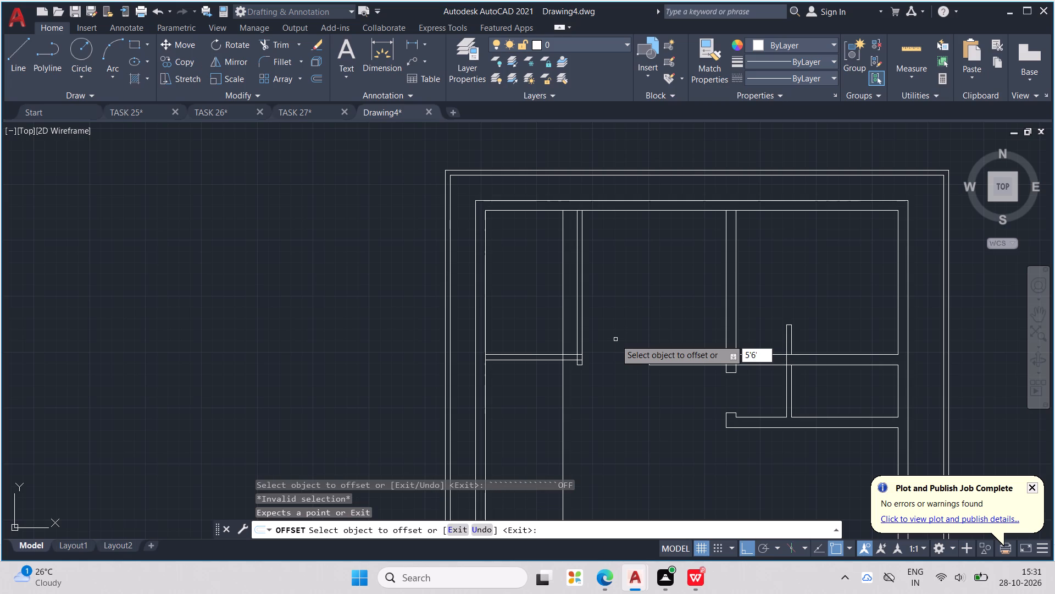
# Offset both lines of the 4.5" wall below the upper-left room upward by 5'9" to form a cross wall.
pyautogui.click(527, 355)
pyautogui.click(527, 335)
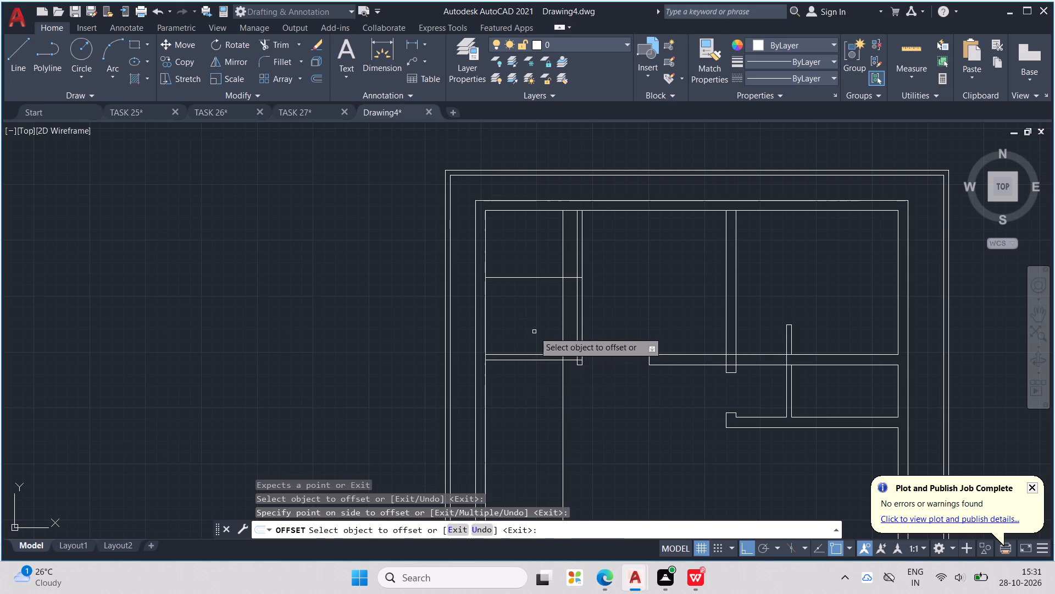
pyautogui.click(534, 358)
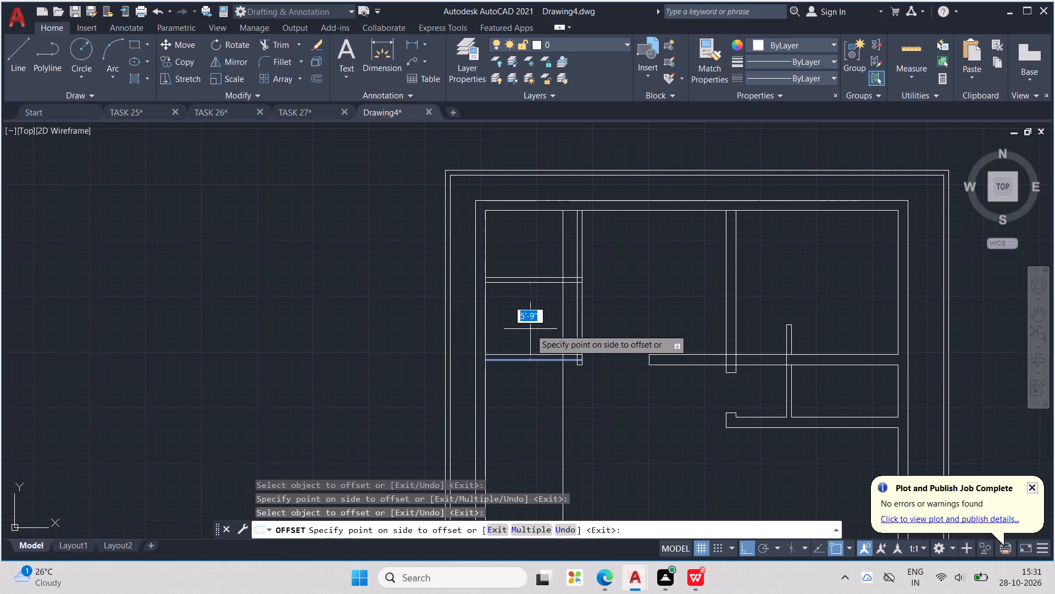
pyautogui.click(530, 326)
pyautogui.press('Escape')
pyautogui.press('Escape')
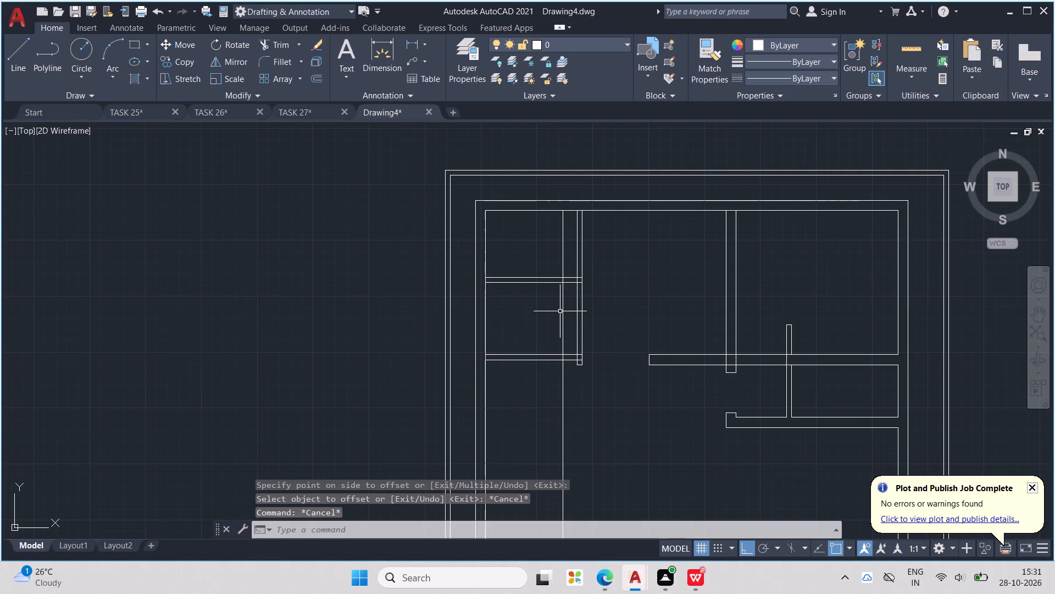
pyautogui.press('Escape')
pyautogui.press('Escape')
pyautogui.press('Escape')
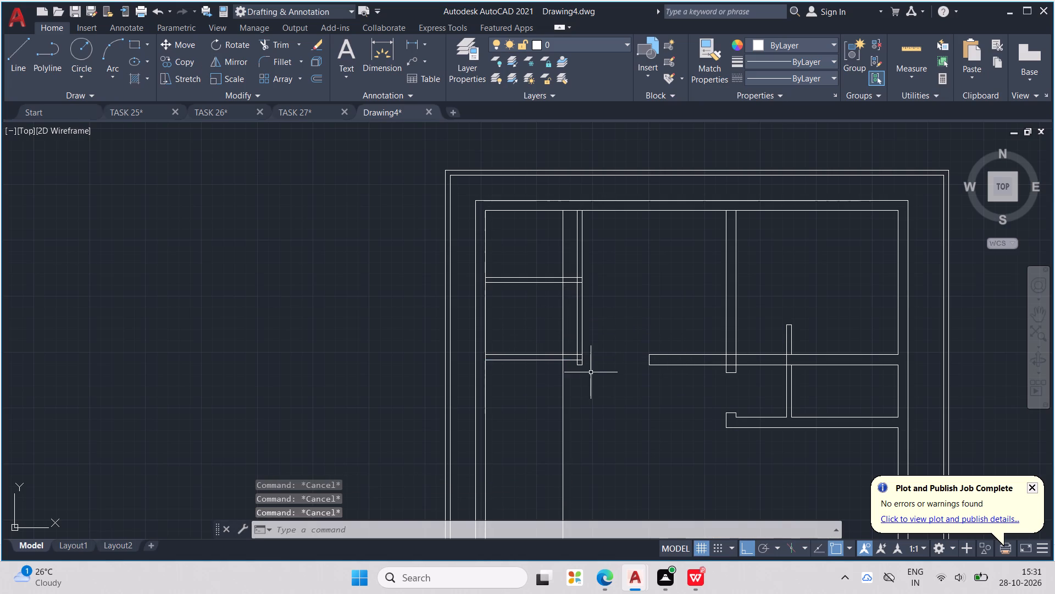
# Offset the new vertical line in the upper-left room 4.5" east to give the partition its thickness.
pyautogui.write('OFF')
pyautogui.press('Return')
pyautogui.write('4.5"')
pyautogui.press('Return')
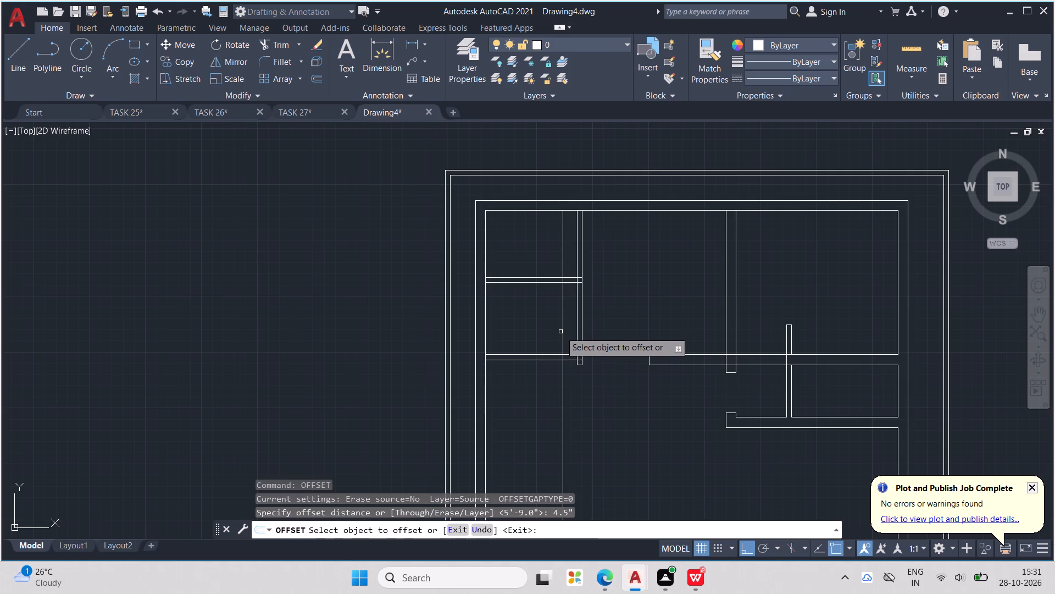
pyautogui.click(562, 329)
pyautogui.click(573, 328)
pyautogui.press('Escape')
pyautogui.press('Escape')
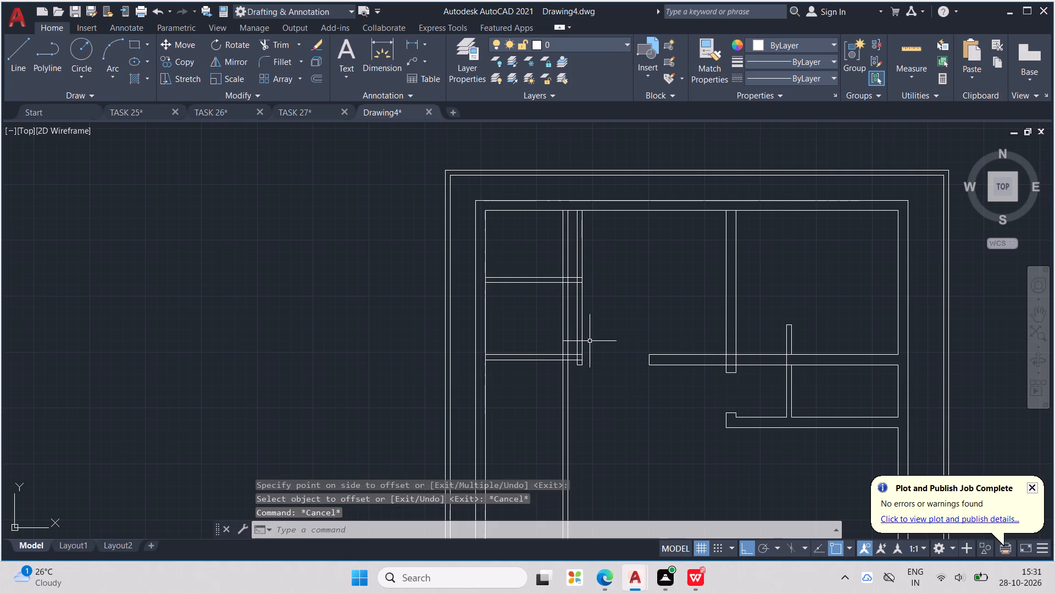
pyautogui.press('Escape')
pyautogui.press('Escape')
# Trim the new vertical partition lines below the upper-left room's lower 4.5" wall.
pyautogui.write('TR')
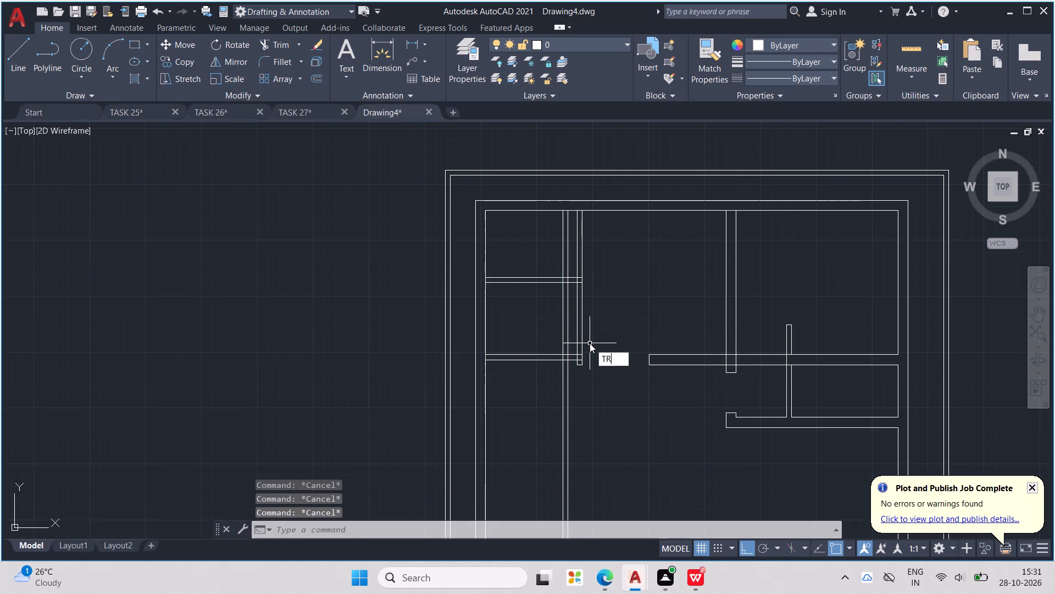
pyautogui.press('Return')
pyautogui.moveTo(595, 381); pyautogui.dragTo(540, 421)
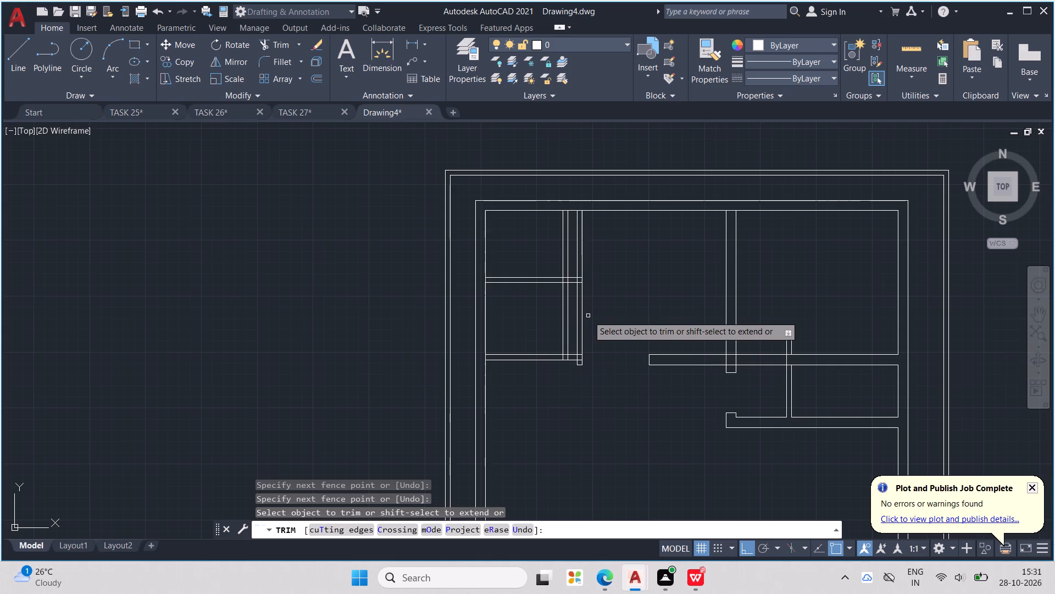
# Trim away the older partition below the cross wall, along with the lower wall's leftover ends east of the new partition.
pyautogui.scroll(2, 587, 313)
pyautogui.scroll(-2, 573, 304)
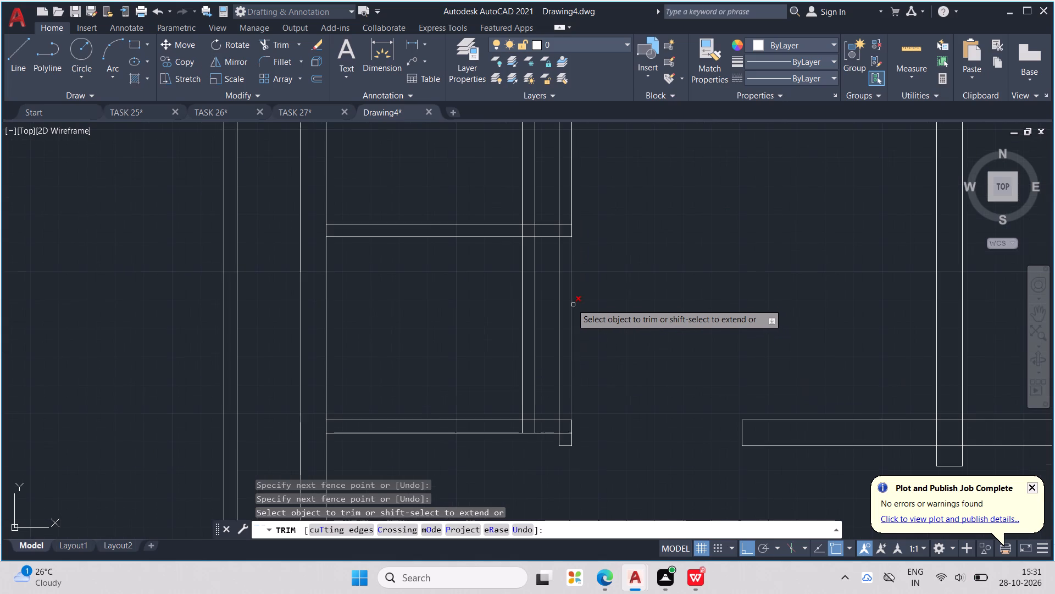
pyautogui.click(571, 301)
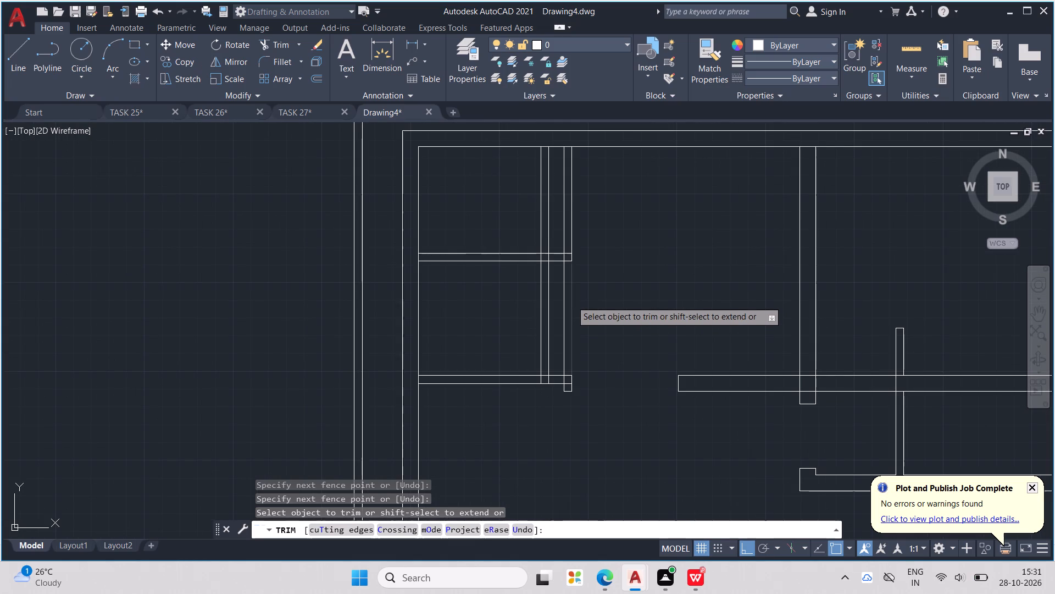
pyautogui.moveTo(568, 305); pyautogui.dragTo(559, 304)
pyautogui.click(559, 304)
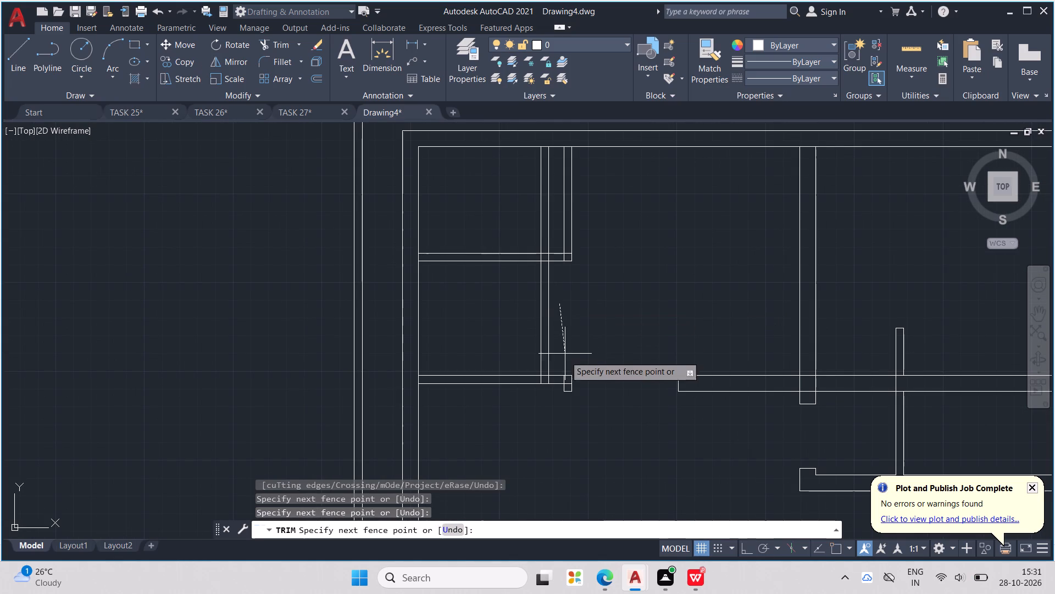
pyautogui.click(567, 402)
pyautogui.click(573, 388)
pyautogui.click(567, 389)
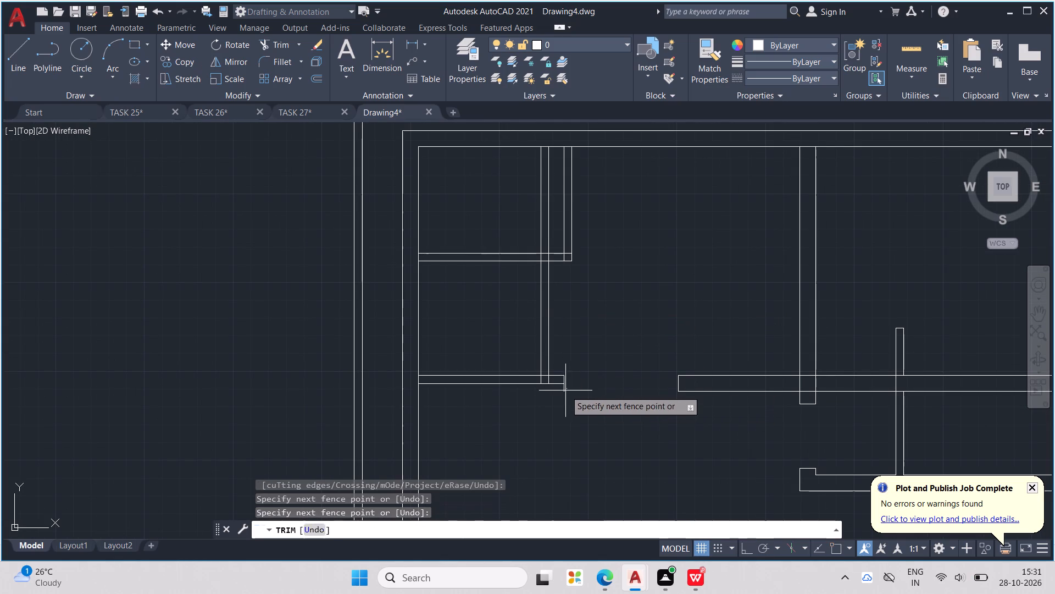
pyautogui.click(556, 366)
pyautogui.moveTo(556, 367); pyautogui.dragTo(563, 391)
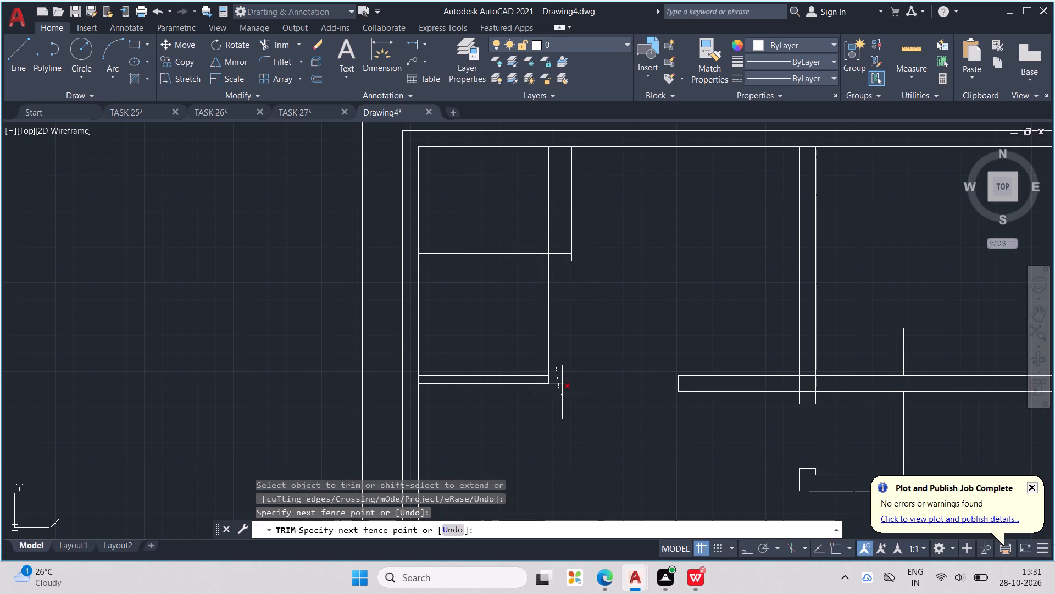
pyautogui.moveTo(563, 391); pyautogui.dragTo(568, 388)
pyautogui.scroll(-2, 576, 373)
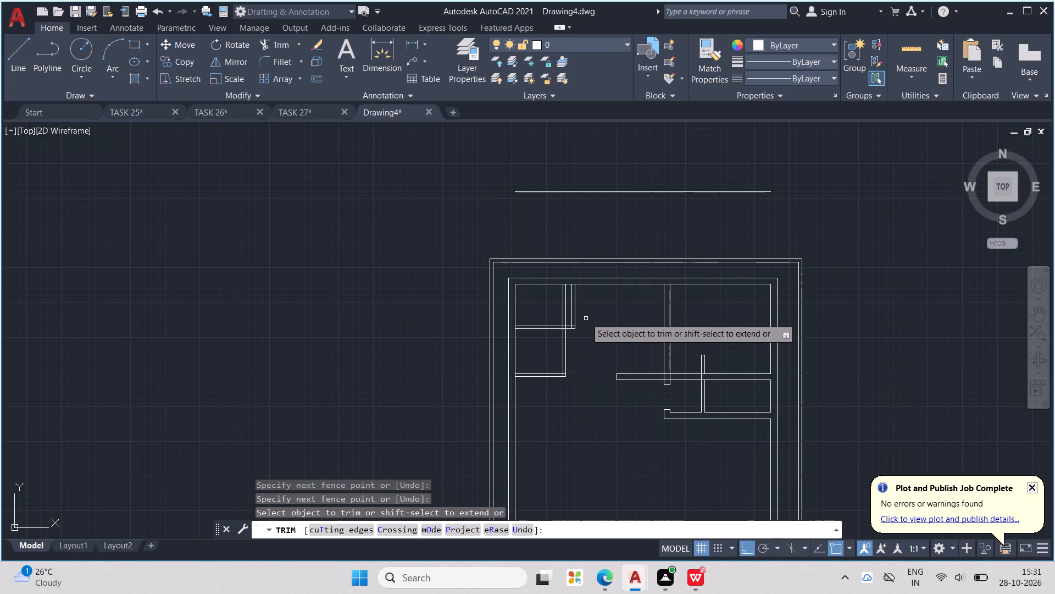
# Trim away the extra eastern pair of partition lines in the upper-left room, including the cross wall's stubs beyond the remaining partition.
pyautogui.scroll(4, 579, 309)
pyautogui.moveTo(576, 300); pyautogui.dragTo(529, 375)
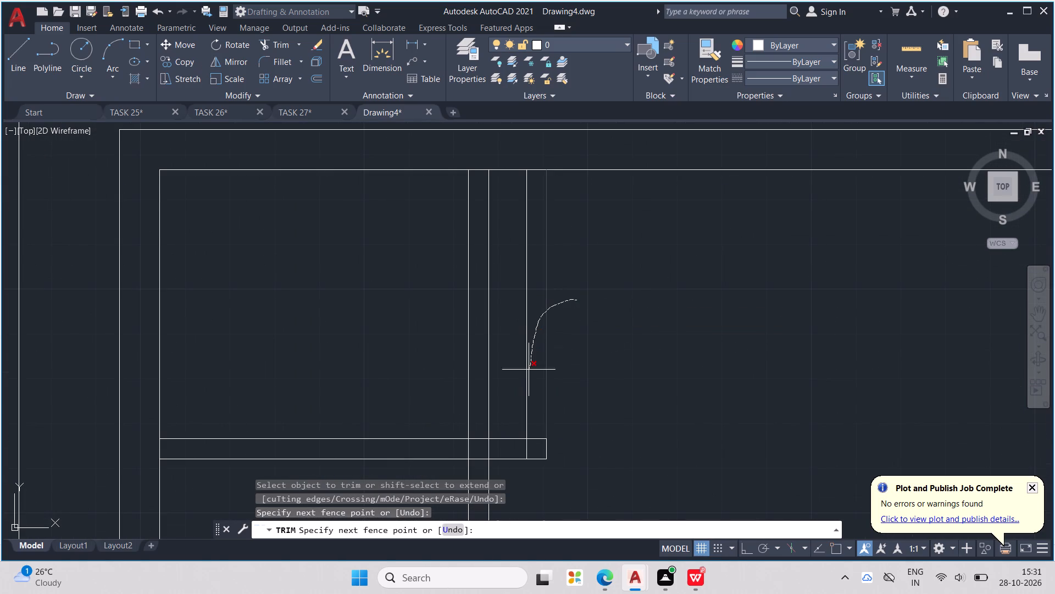
pyautogui.moveTo(529, 375); pyautogui.dragTo(526, 440)
pyautogui.moveTo(519, 444); pyautogui.dragTo(560, 441)
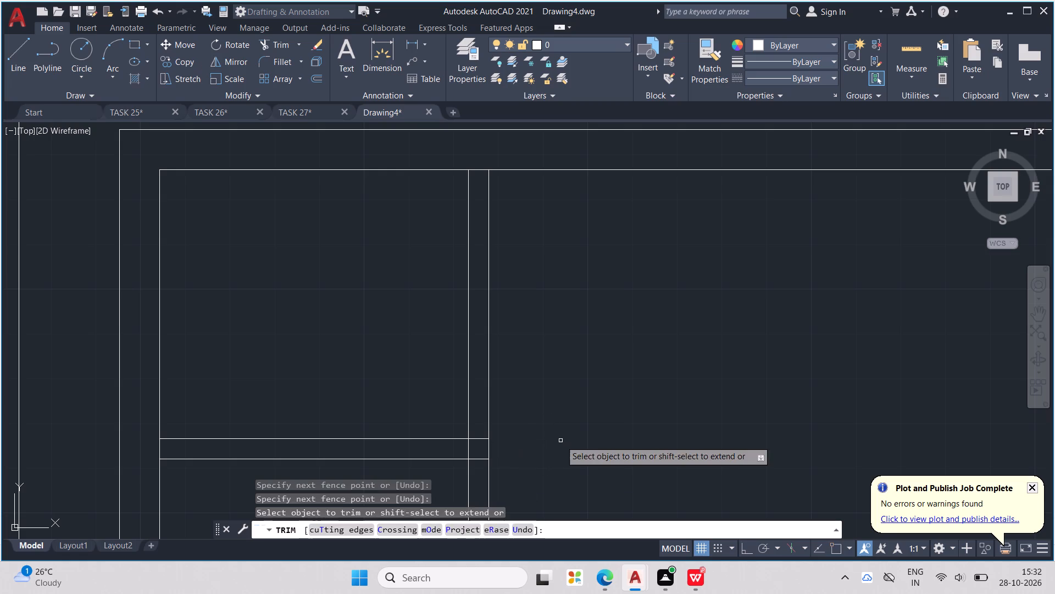
pyautogui.scroll(-2, 561, 420)
pyautogui.press('Escape')
pyautogui.press('Escape')
pyautogui.press('Escape')
pyautogui.press('Escape')
pyautogui.press('Escape')
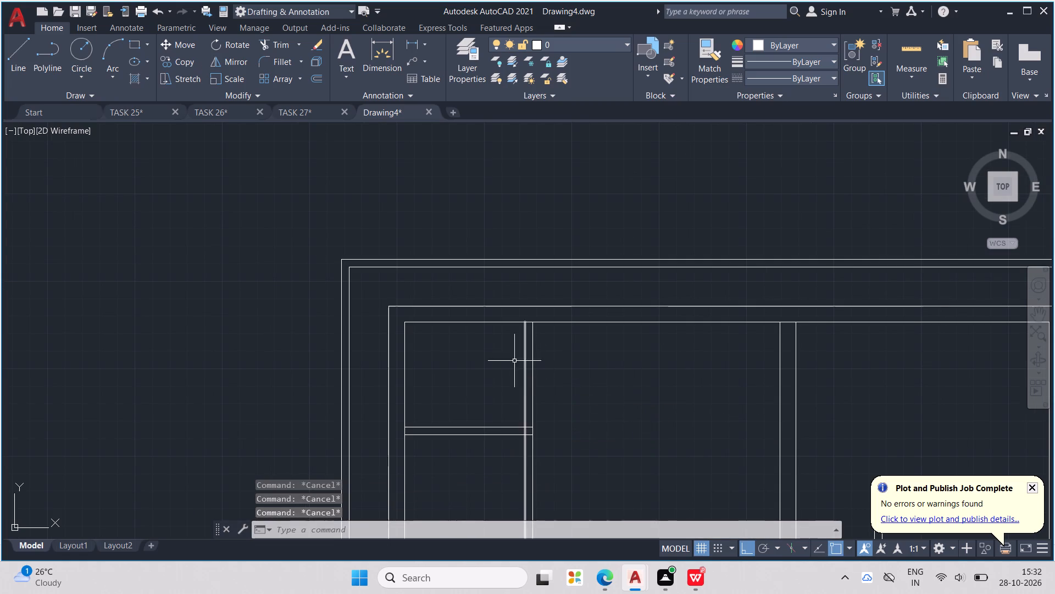
pyautogui.press('Escape')
# Draw the door opening's outline across the partition, starting 2" below the cross wall and running 2' south.
pyautogui.scroll(-1, 513, 360)
pyautogui.moveTo(513, 360); pyautogui.dragTo(440, 307, button='middle')
pyautogui.press('Escape')
pyautogui.press('Escape')
pyautogui.press('l')
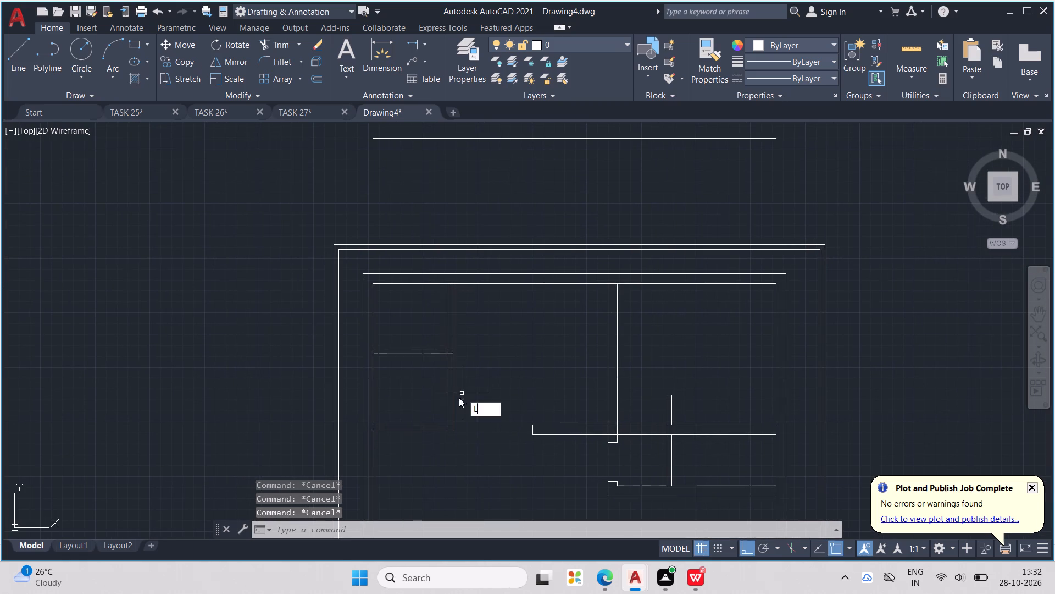
pyautogui.press('Return')
pyautogui.scroll(2, 459, 399)
pyautogui.scroll(1, 410, 277)
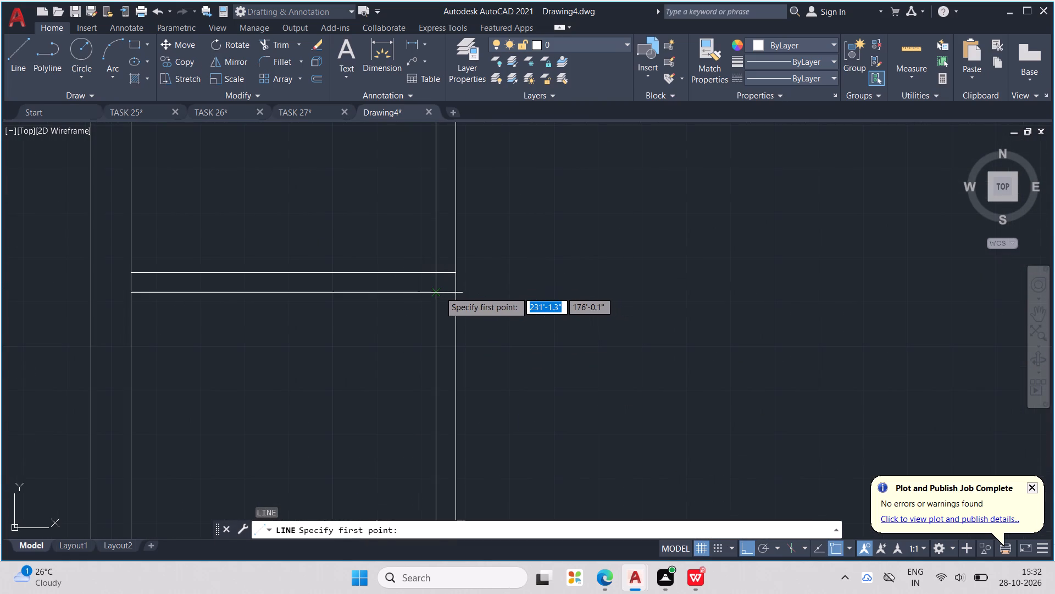
pyautogui.click(440, 291)
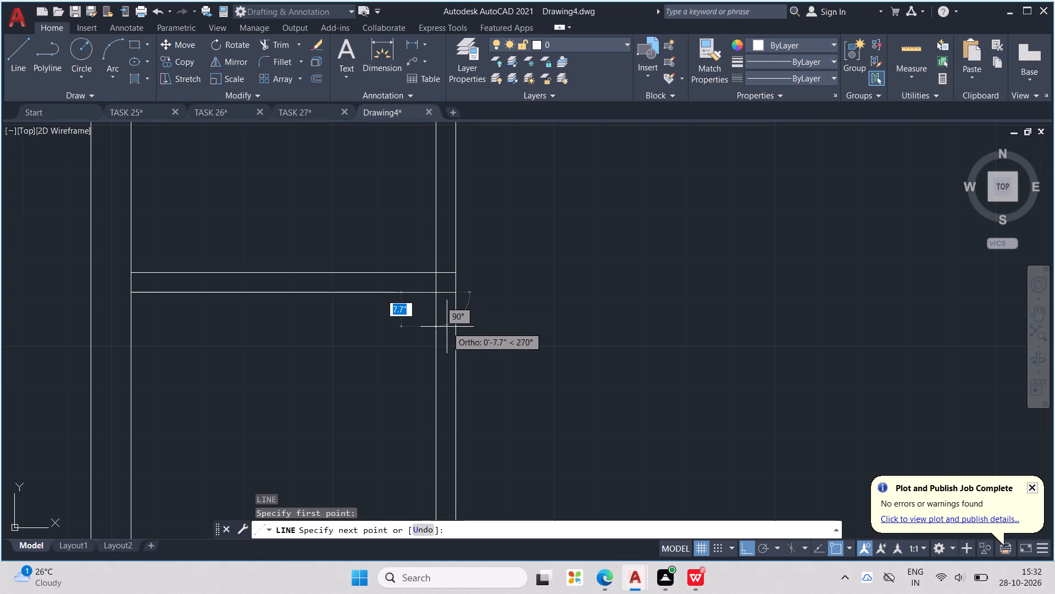
pyautogui.write('2"')
pyautogui.press('Return')
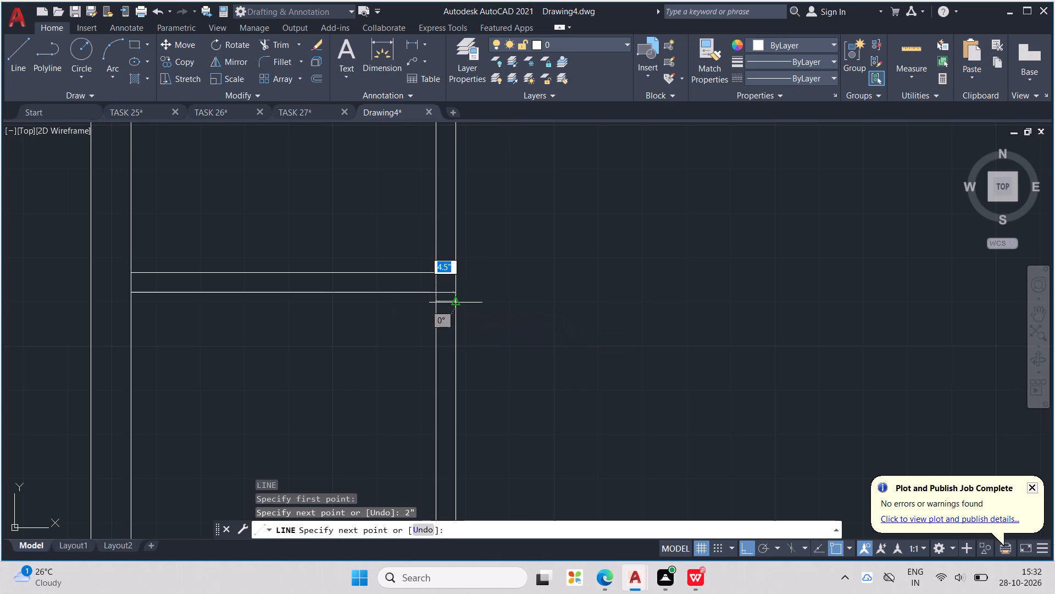
pyautogui.click(456, 304)
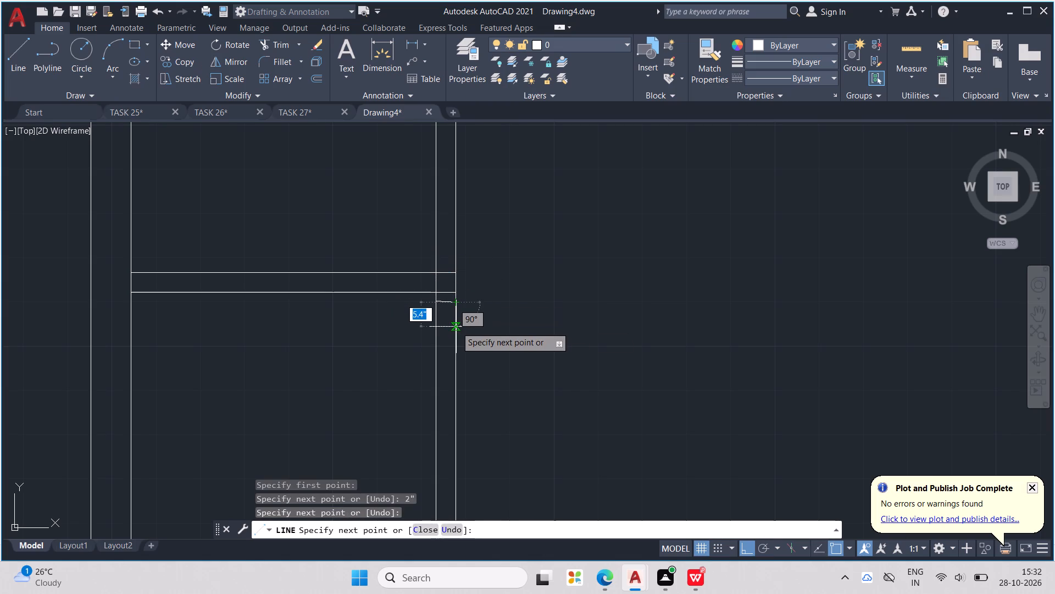
pyautogui.write("2'")
pyautogui.press('Return')
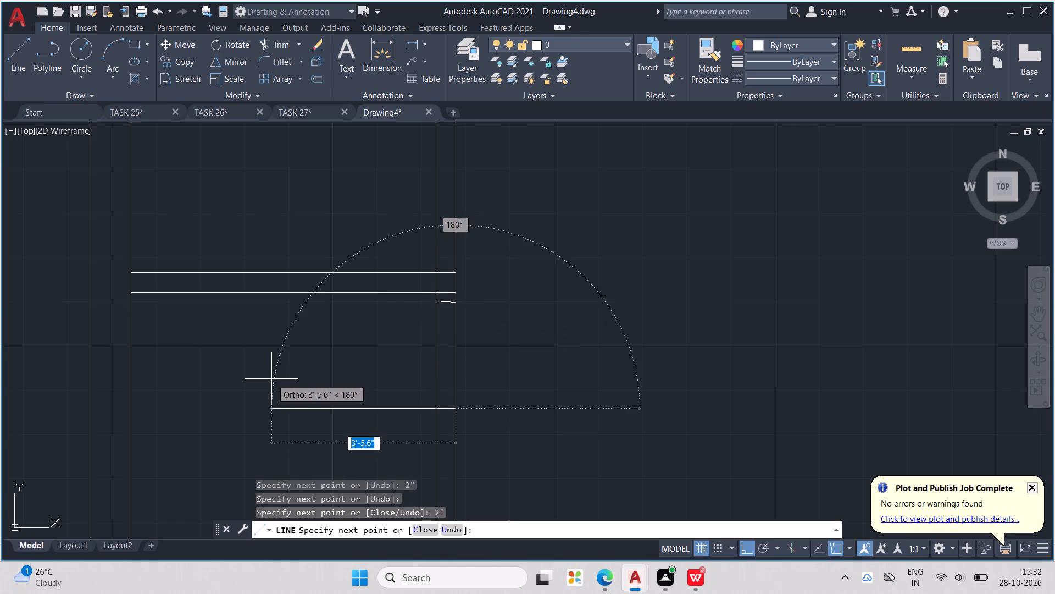
pyautogui.click(437, 405)
pyautogui.press('Escape')
pyautogui.press('Escape')
pyautogui.scroll(1, 443, 302)
pyautogui.press('Escape')
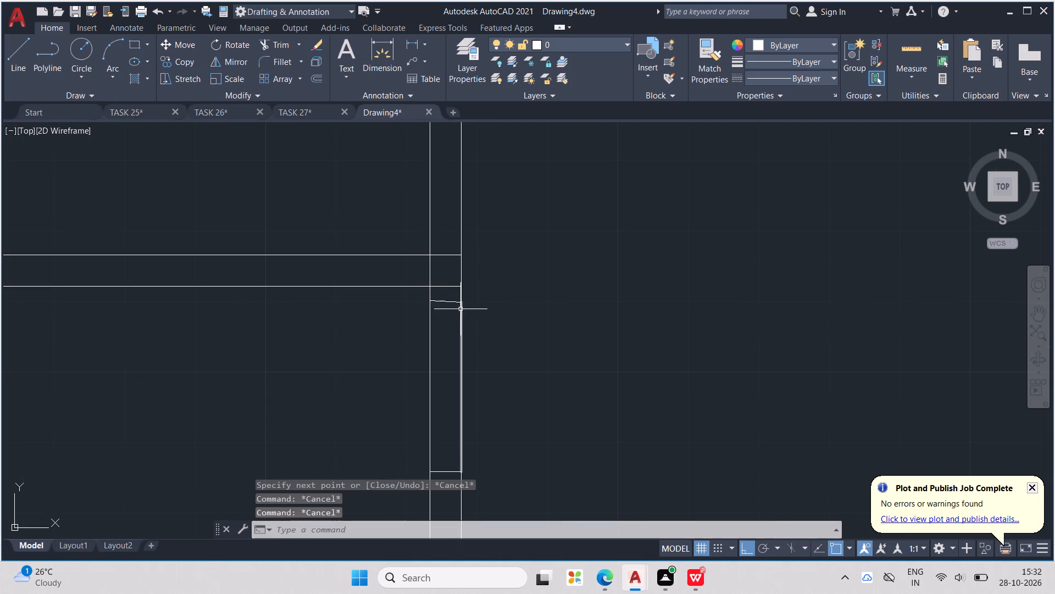
# Replace the slanted jamb line just below the cross wall with a straight horizontal line across the partition.
pyautogui.press('l')
pyautogui.press('Return')
pyautogui.click(427, 303)
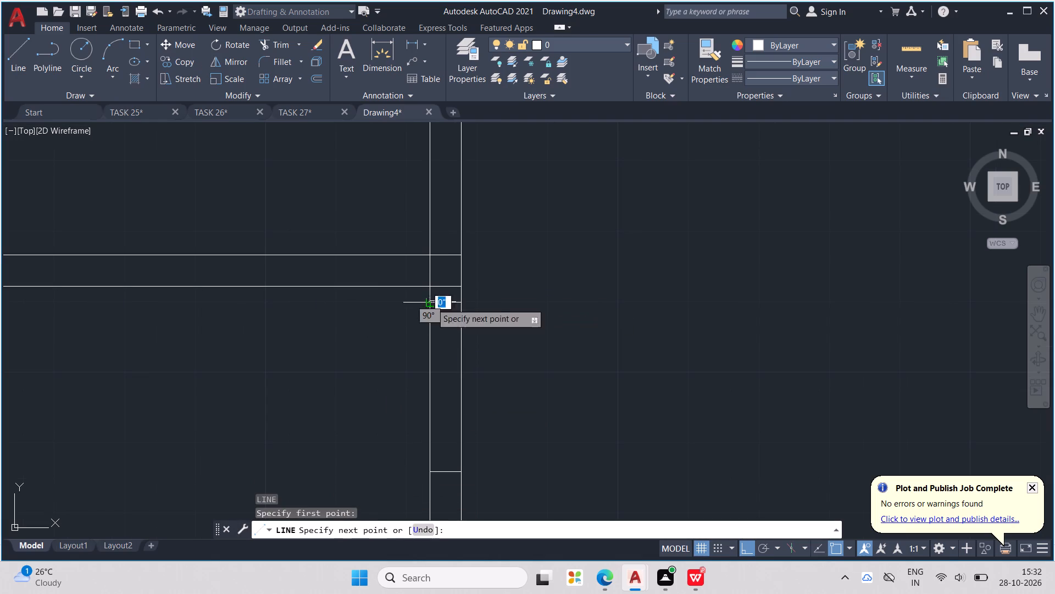
pyautogui.scroll(2, 458, 300)
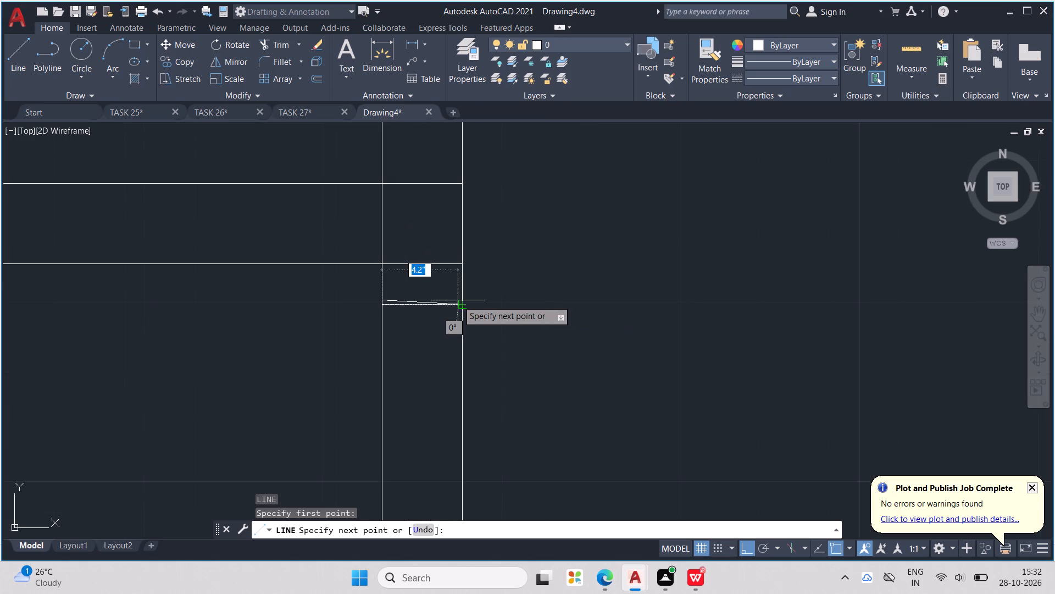
pyautogui.click(458, 300)
pyautogui.press('Escape')
pyautogui.press('Escape')
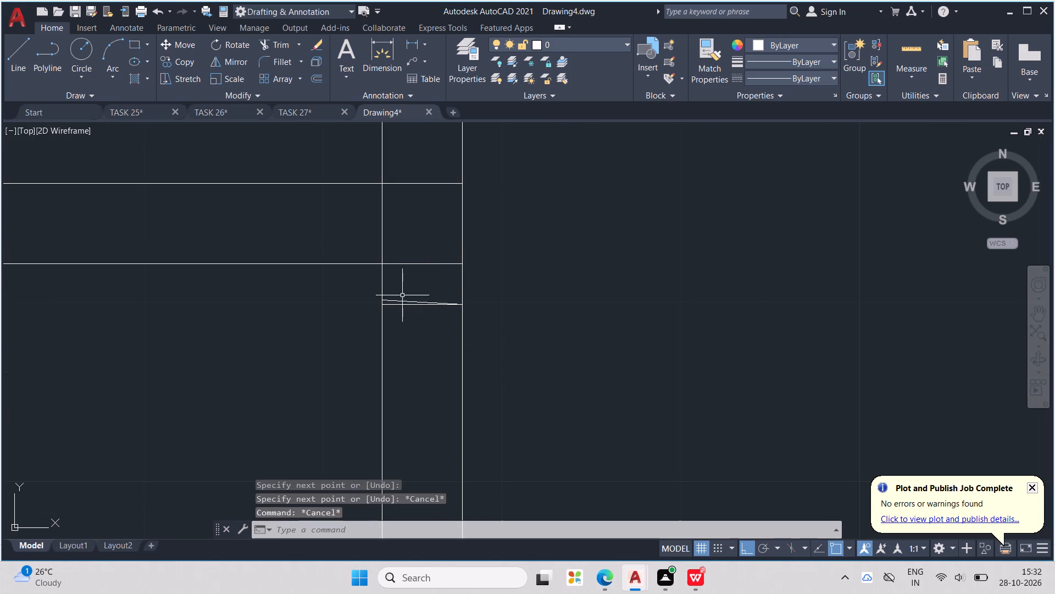
pyautogui.click(404, 300)
pyautogui.press('Delete')
pyautogui.press('Escape')
pyautogui.press('Escape')
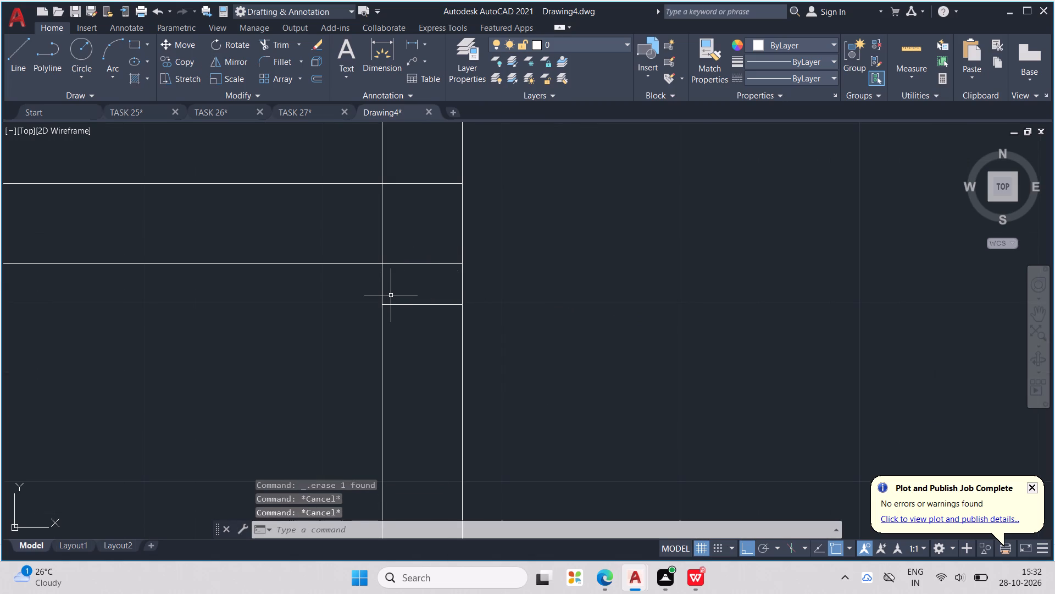
# Draw a second door opening's outline across the partition, starting 2" above the cross wall and running 2' north.
pyautogui.scroll(-4, 391, 295)
pyautogui.press('l')
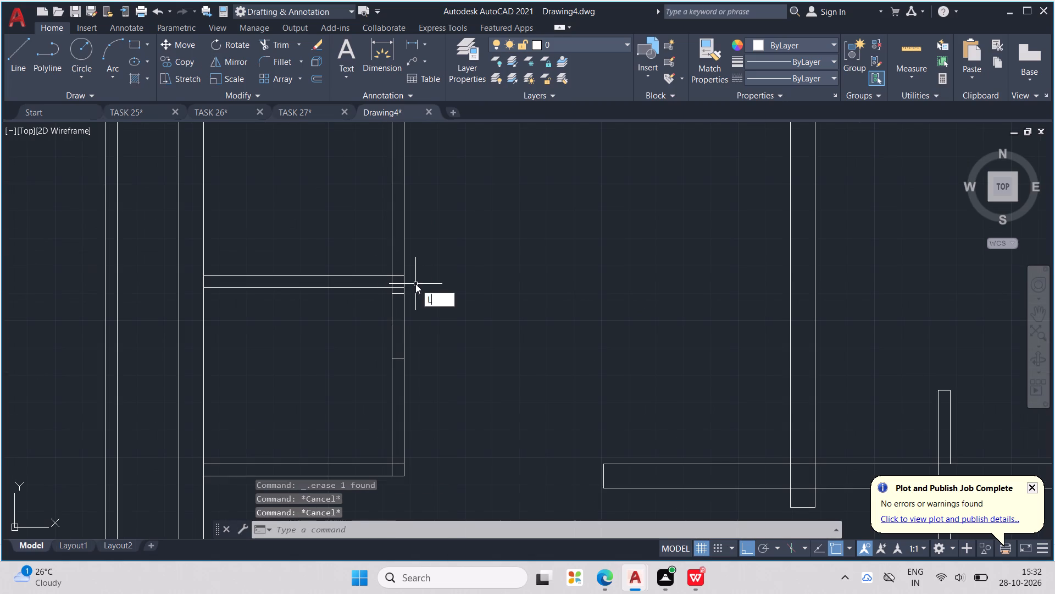
pyautogui.press('Return')
pyautogui.scroll(1, 397, 265)
pyautogui.click(402, 278)
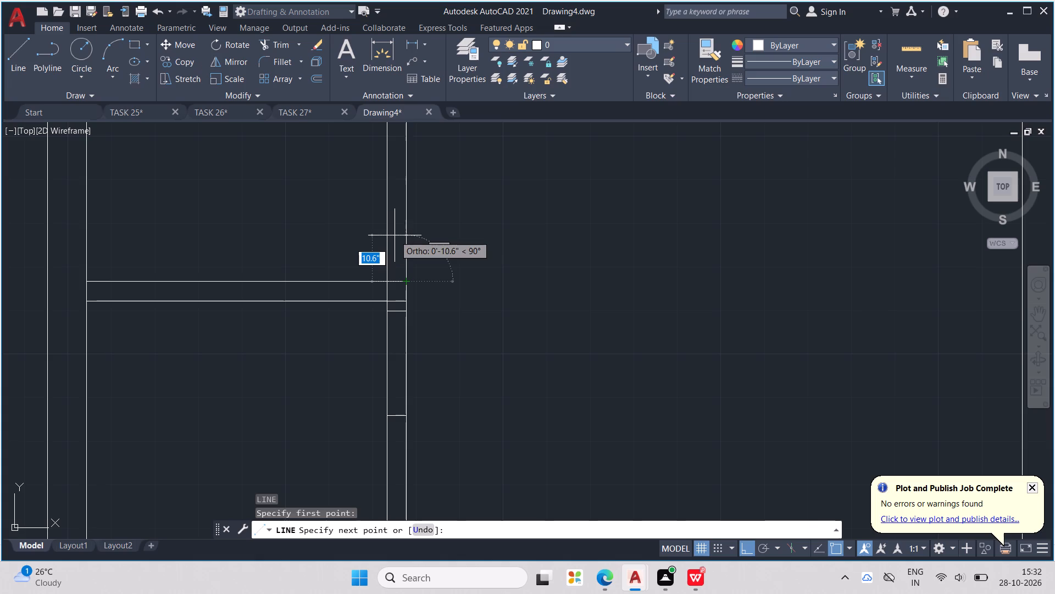
pyautogui.write('2"')
pyautogui.press('Return')
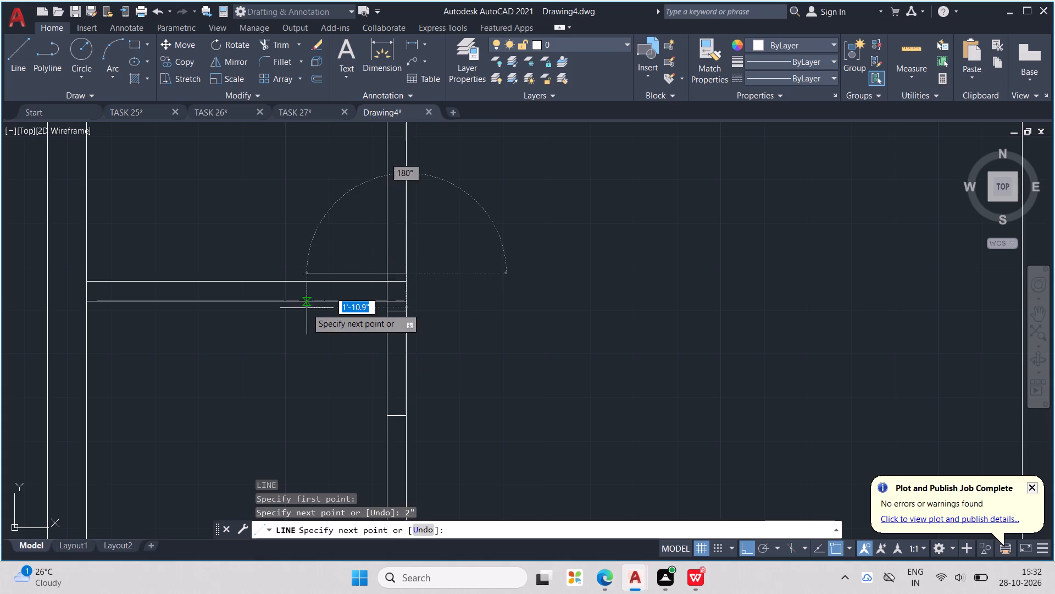
pyautogui.scroll(1, 381, 252)
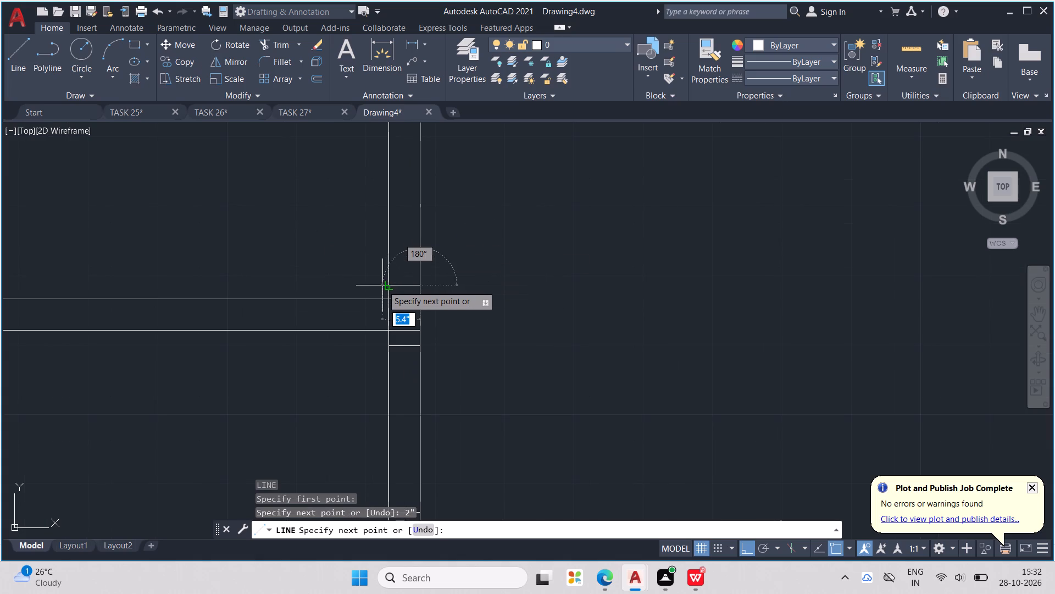
pyautogui.click(388, 286)
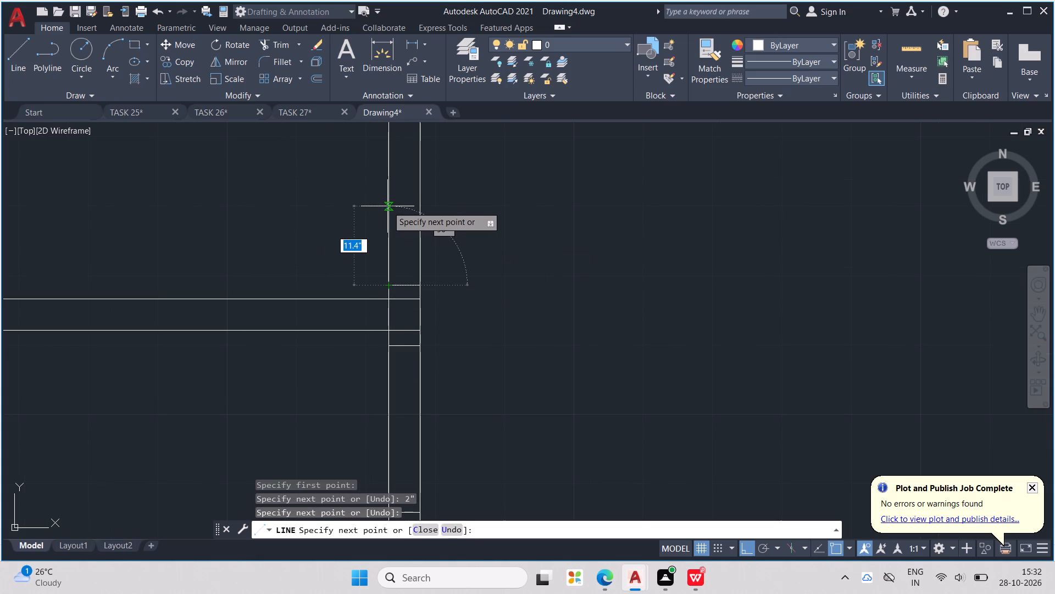
pyautogui.write("2'")
pyautogui.press('Return')
pyautogui.scroll(-2, 395, 218)
pyautogui.moveTo(395, 222); pyautogui.dragTo(409, 306, button='middle')
pyautogui.scroll(-1, 409, 306)
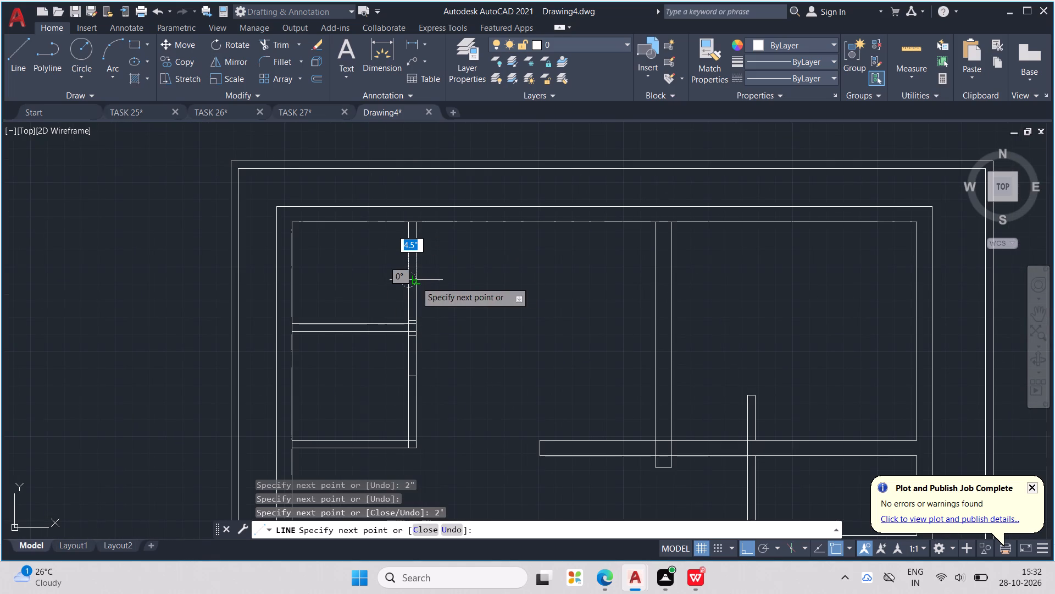
pyautogui.click(419, 282)
pyautogui.press('Escape')
pyautogui.press('Escape')
pyautogui.press('Escape')
# Trim the partition lines between the jambs to cut both 2' door openings, above and below the cross wall.
pyautogui.write('TR')
pyautogui.press('Return')
pyautogui.moveTo(449, 291); pyautogui.dragTo(395, 300)
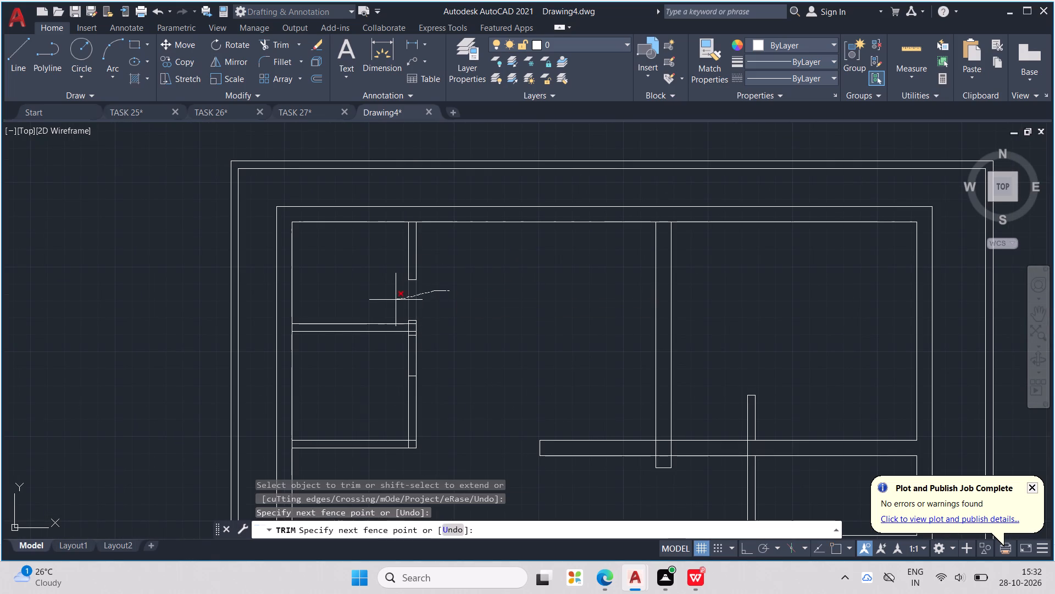
pyautogui.moveTo(395, 300); pyautogui.dragTo(395, 300)
pyautogui.moveTo(438, 336); pyautogui.dragTo(391, 364)
# Trim the overlapping lines where the cross wall meets the short partition stub between the two door openings.
pyautogui.scroll(1, 411, 321)
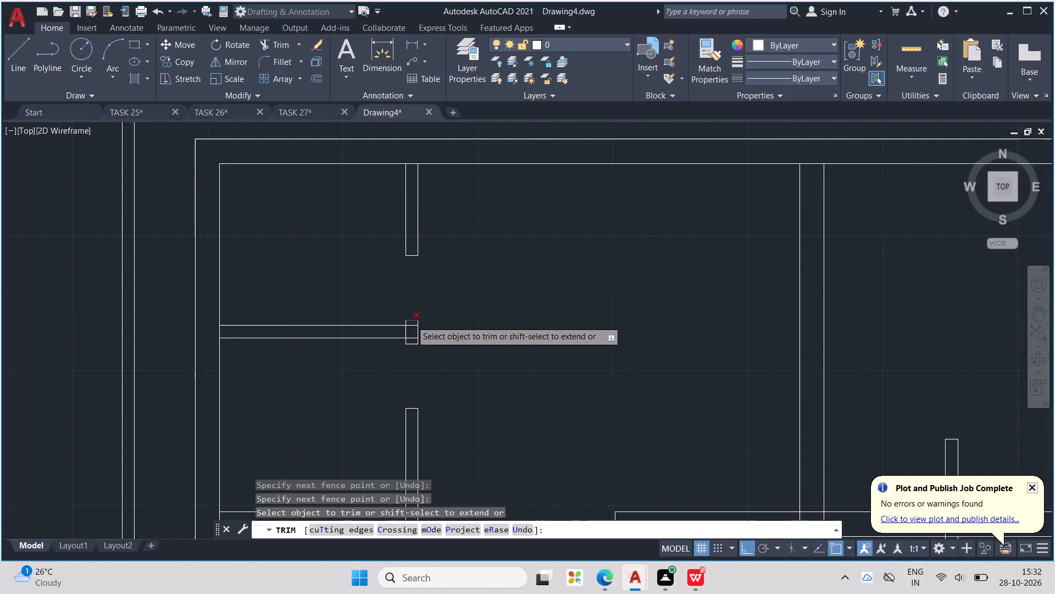
pyautogui.scroll(2, 409, 327)
pyautogui.click(412, 321)
pyautogui.moveTo(404, 333); pyautogui.dragTo(380, 337)
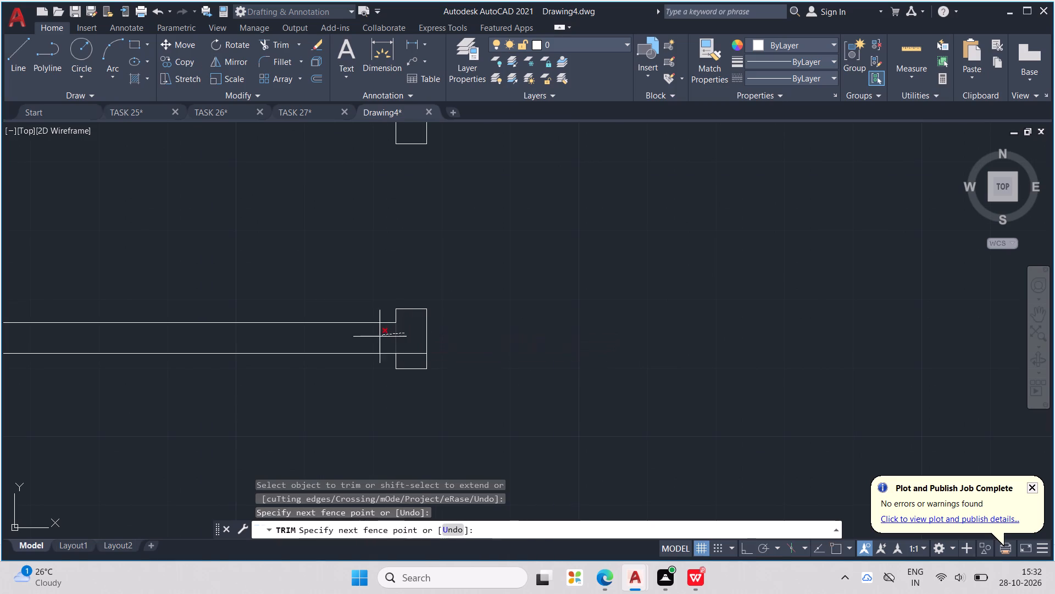
pyautogui.moveTo(380, 337); pyautogui.dragTo(378, 337)
pyautogui.click(405, 353)
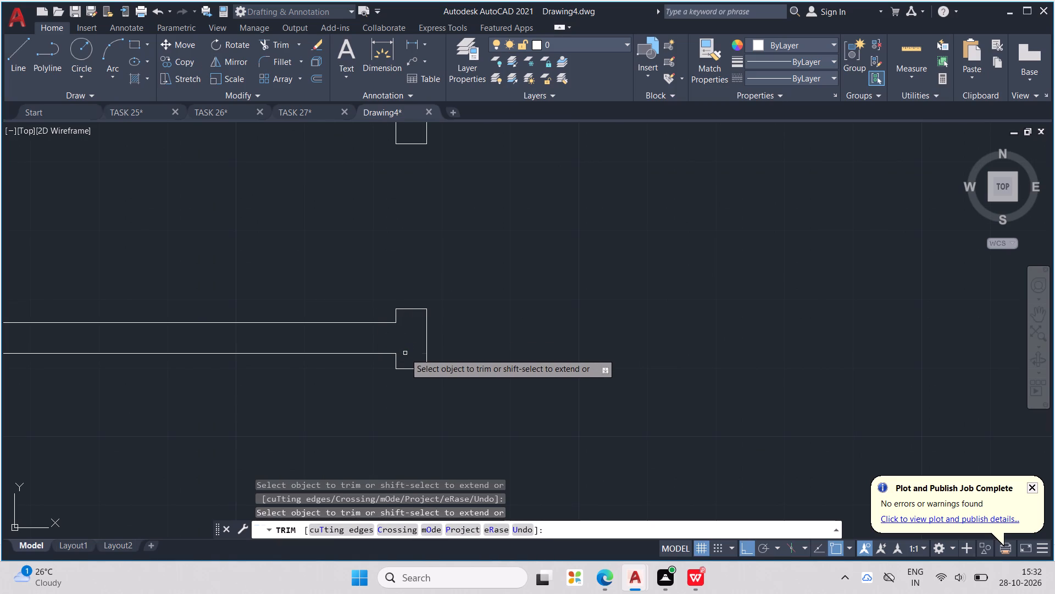
# Trim the overlapping lines at the corner where the partition meets the upper-left rooms' lower 4.5" wall.
pyautogui.scroll(-4, 486, 241)
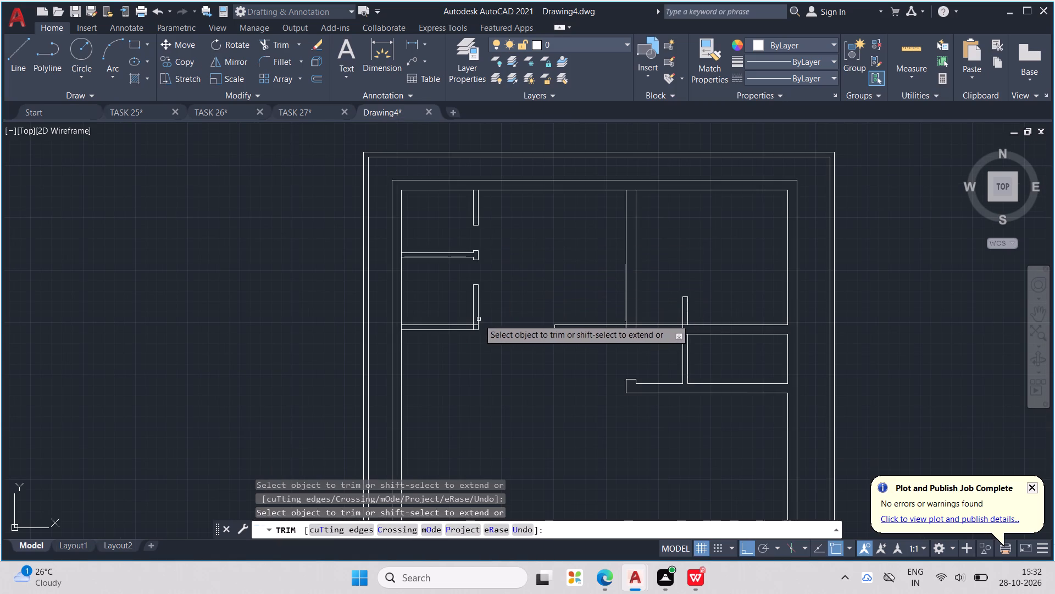
pyautogui.scroll(3, 474, 325)
pyautogui.moveTo(475, 327); pyautogui.dragTo(475, 331)
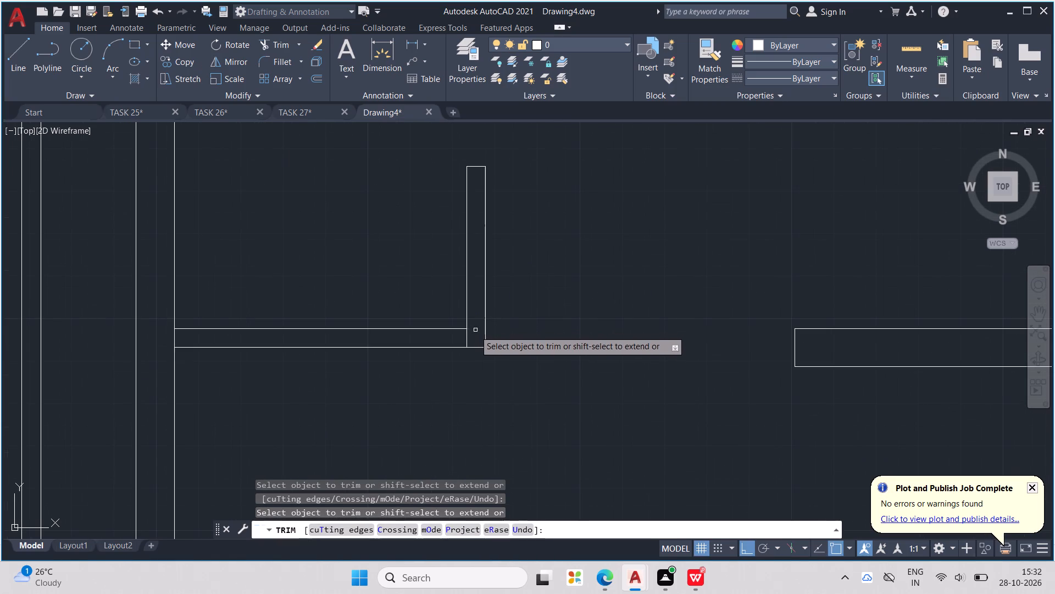
pyautogui.moveTo(475, 331); pyautogui.dragTo(475, 332)
pyautogui.moveTo(467, 338); pyautogui.dragTo(458, 339)
# Trim away the 9" horizontal wall between the central vertical wall and the 4.5" partition to its east.
pyautogui.scroll(-2, 458, 334)
pyautogui.moveTo(495, 348); pyautogui.dragTo(503, 348, button='middle')
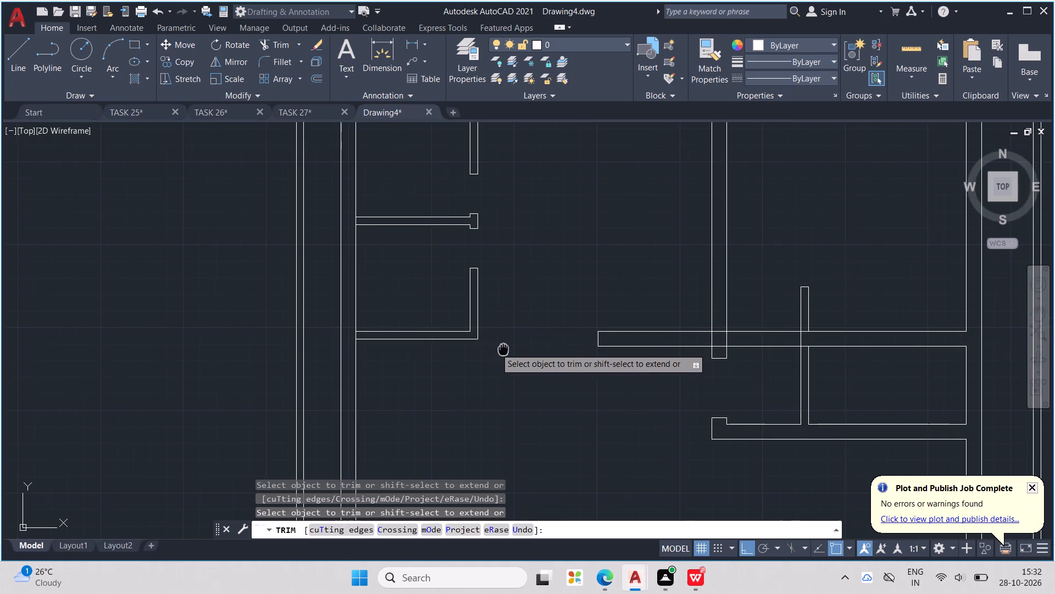
pyautogui.moveTo(503, 348); pyautogui.dragTo(335, 279, button='middle')
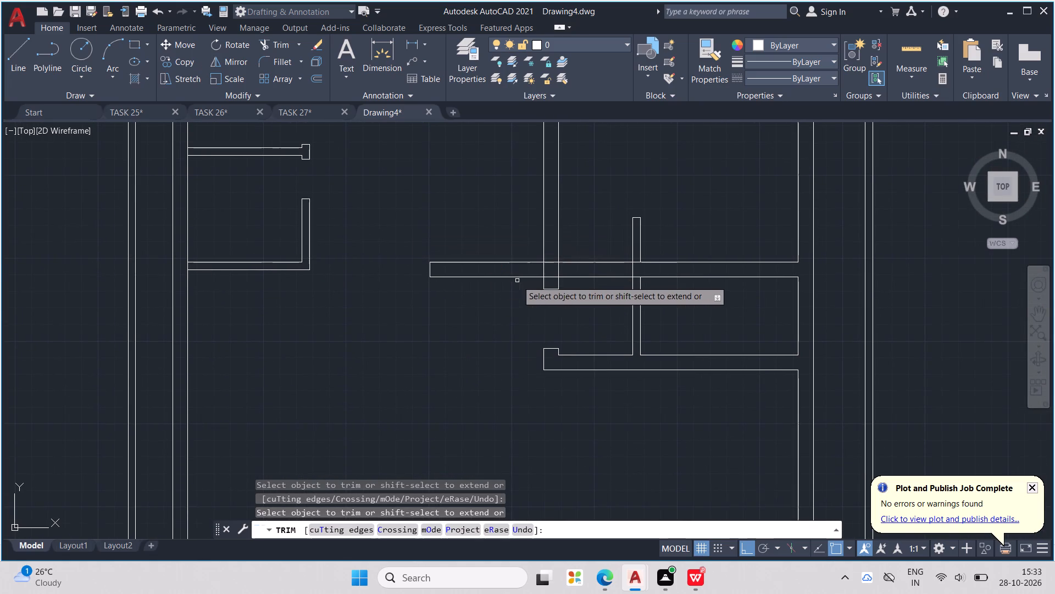
pyautogui.scroll(1, 536, 280)
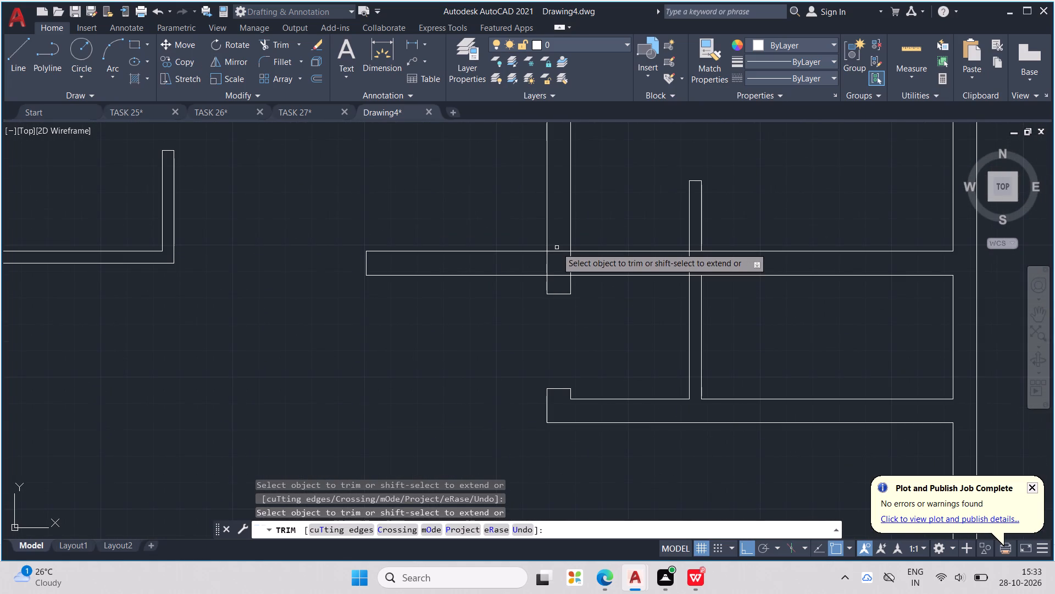
pyautogui.moveTo(611, 237); pyautogui.dragTo(621, 285)
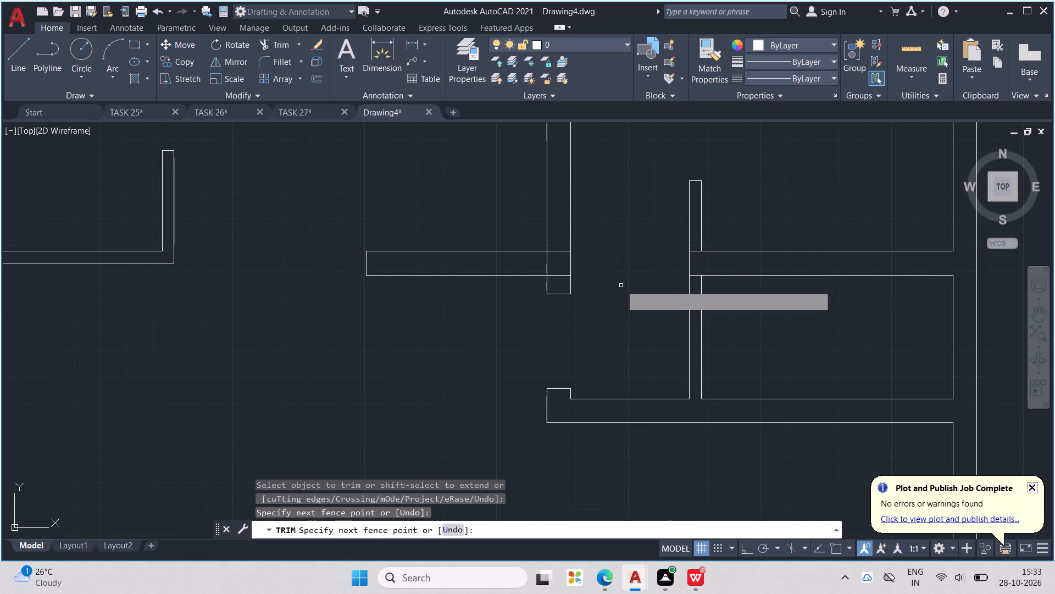
# Trim the overlapping lines where the 9" horizontal wall meets the central vertical wall, and finish trimming.
pyautogui.scroll(2, 560, 254)
pyautogui.click(554, 241)
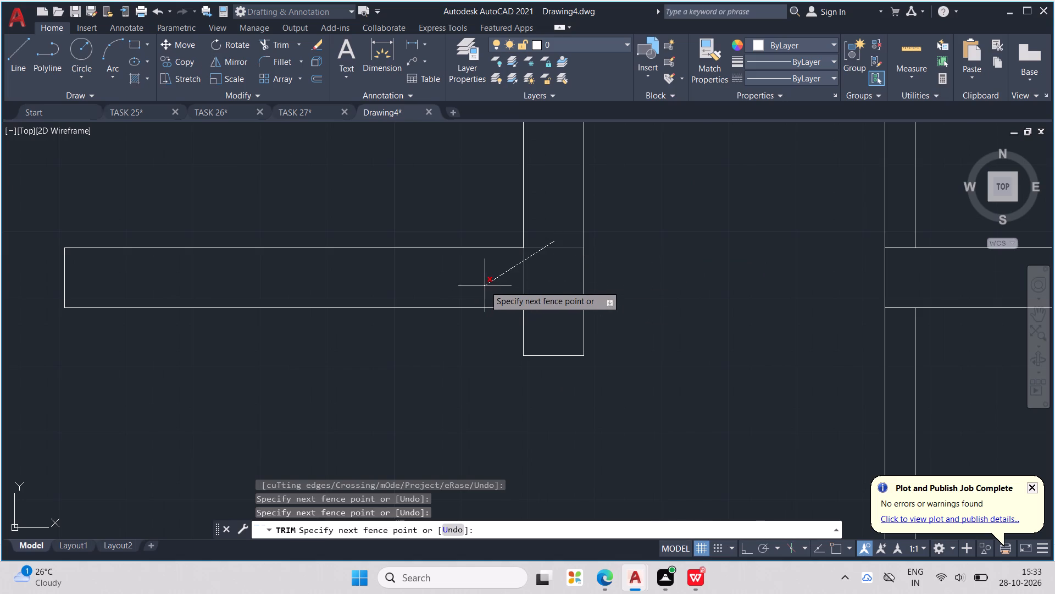
pyautogui.click(485, 285)
pyautogui.moveTo(545, 276); pyautogui.dragTo(562, 321)
pyautogui.scroll(-3, 558, 312)
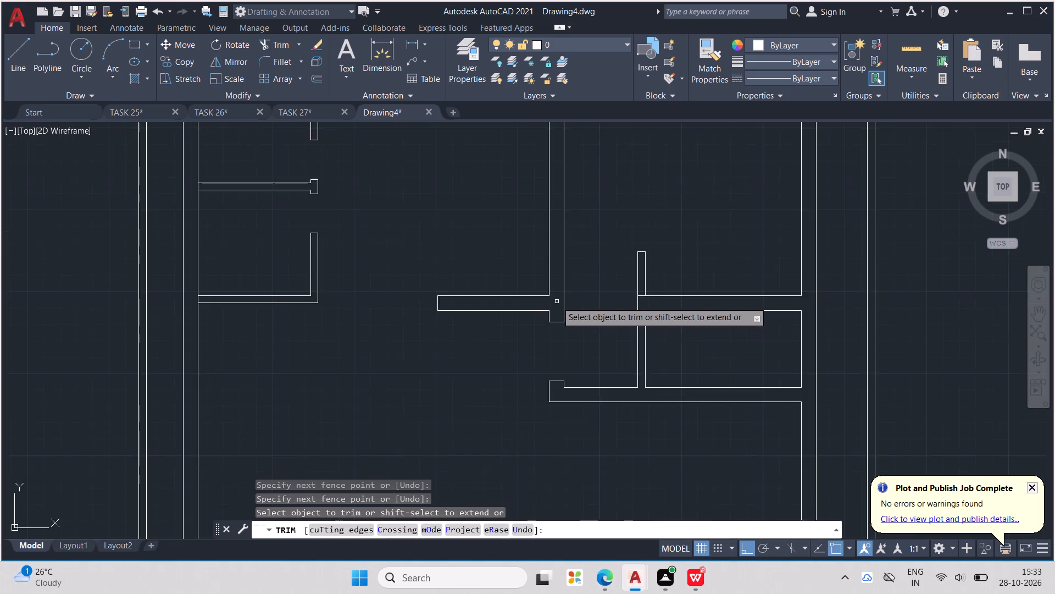
pyautogui.scroll(-2, 557, 301)
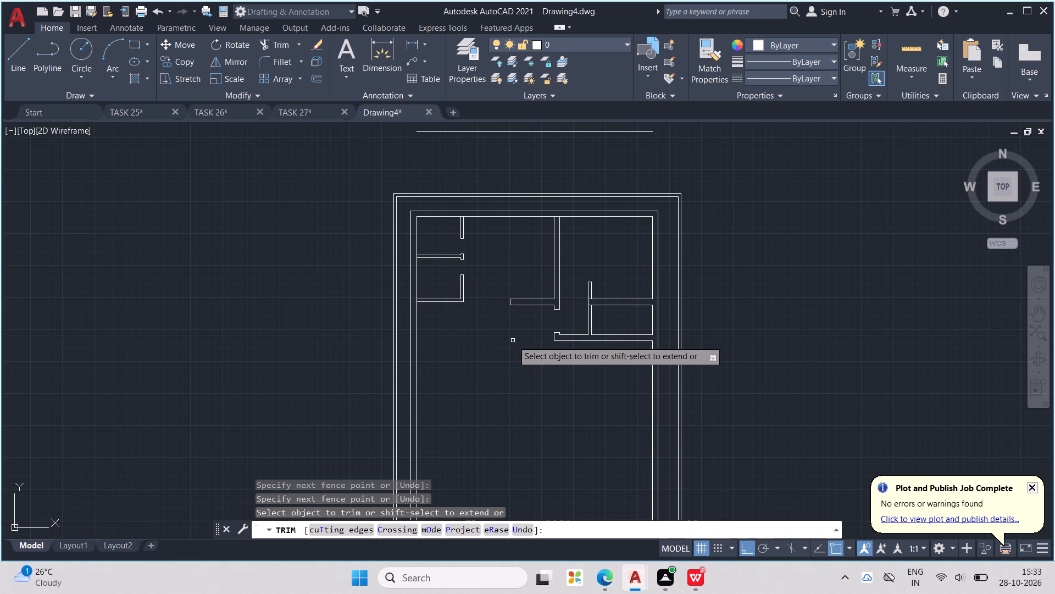
pyautogui.moveTo(532, 348); pyautogui.dragTo(506, 333, button='middle')
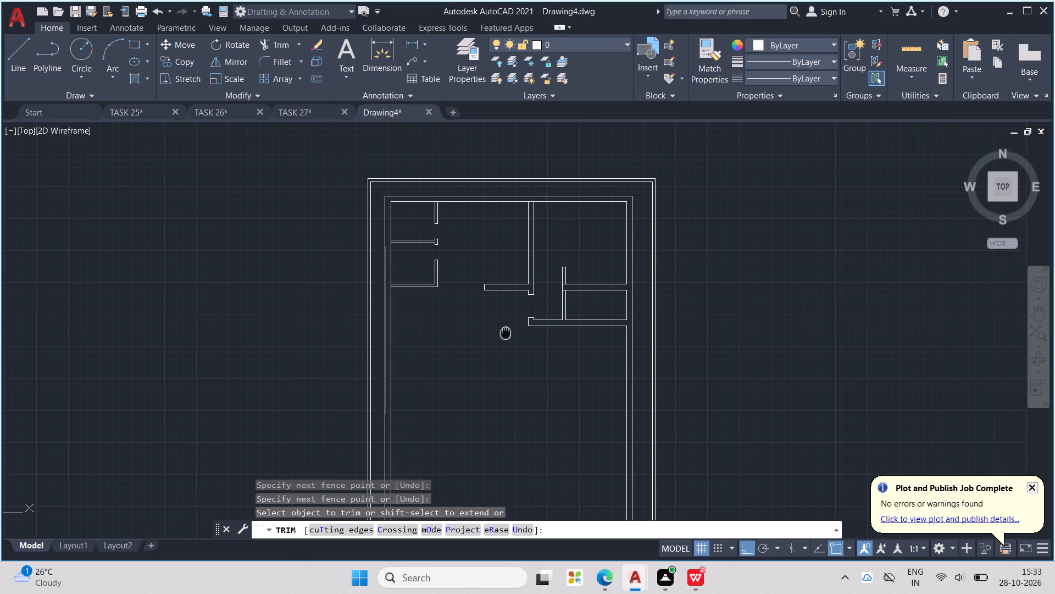
pyautogui.moveTo(506, 333); pyautogui.dragTo(506, 332, button='middle')
pyautogui.press('Escape')
pyautogui.press('Escape')
pyautogui.press('Escape')
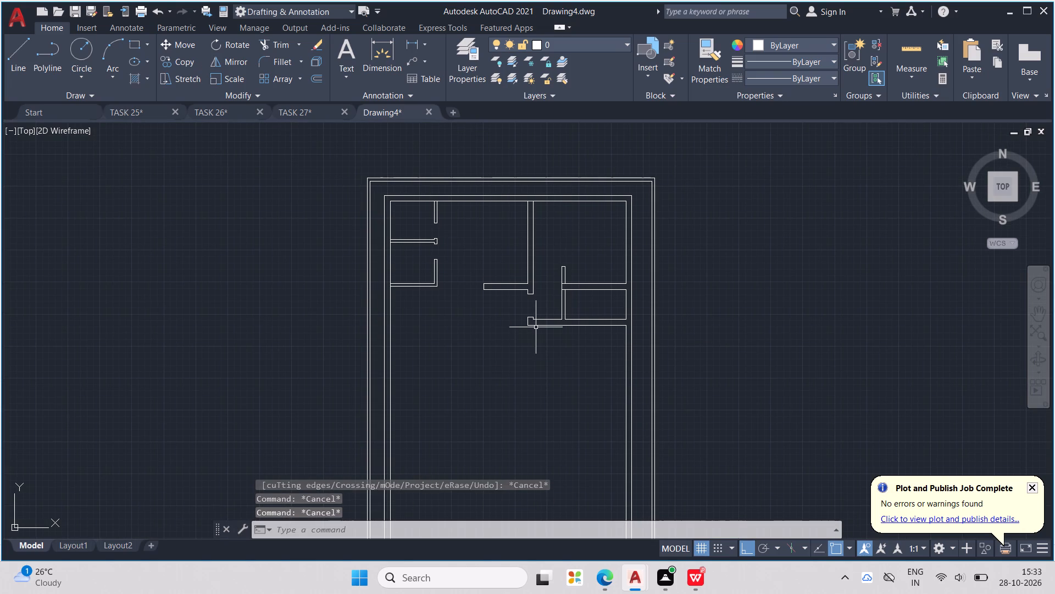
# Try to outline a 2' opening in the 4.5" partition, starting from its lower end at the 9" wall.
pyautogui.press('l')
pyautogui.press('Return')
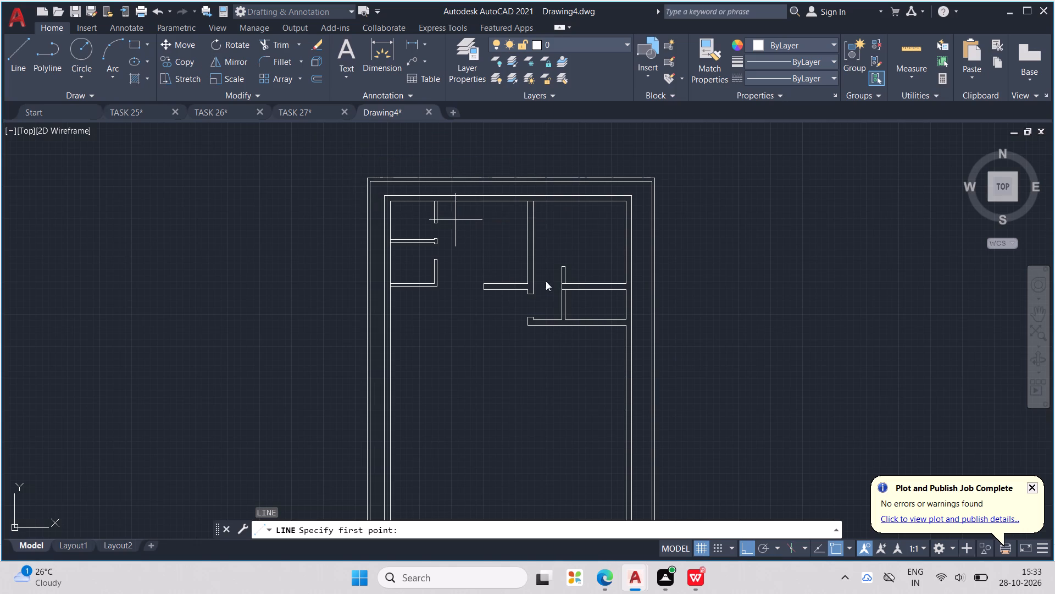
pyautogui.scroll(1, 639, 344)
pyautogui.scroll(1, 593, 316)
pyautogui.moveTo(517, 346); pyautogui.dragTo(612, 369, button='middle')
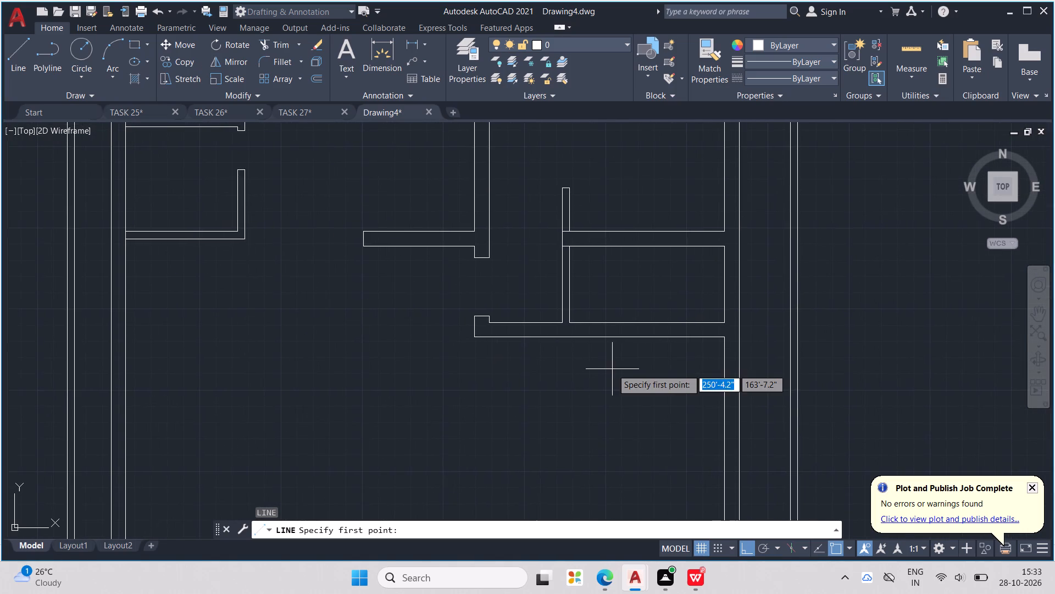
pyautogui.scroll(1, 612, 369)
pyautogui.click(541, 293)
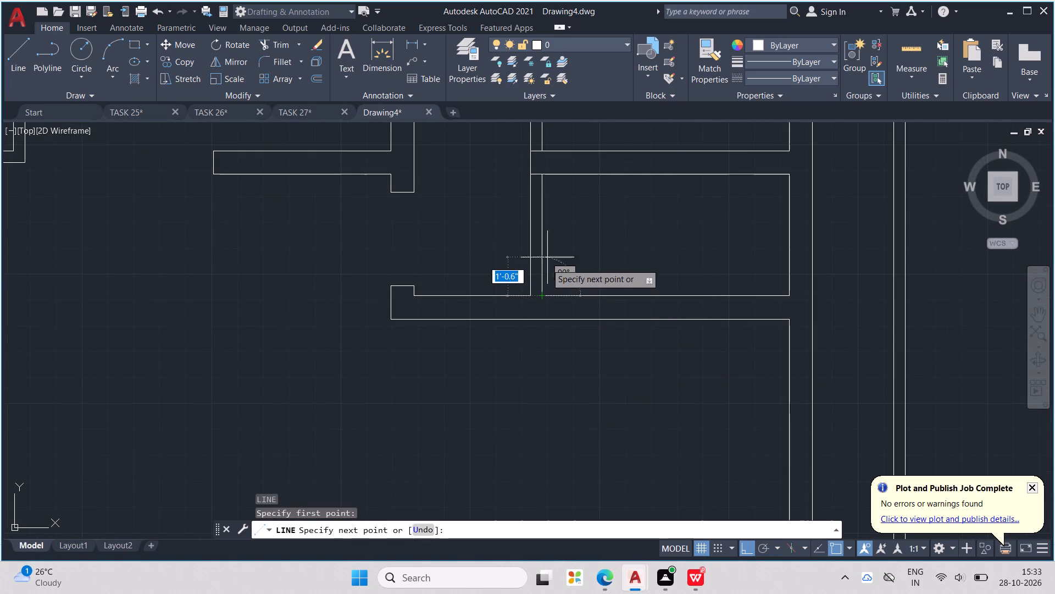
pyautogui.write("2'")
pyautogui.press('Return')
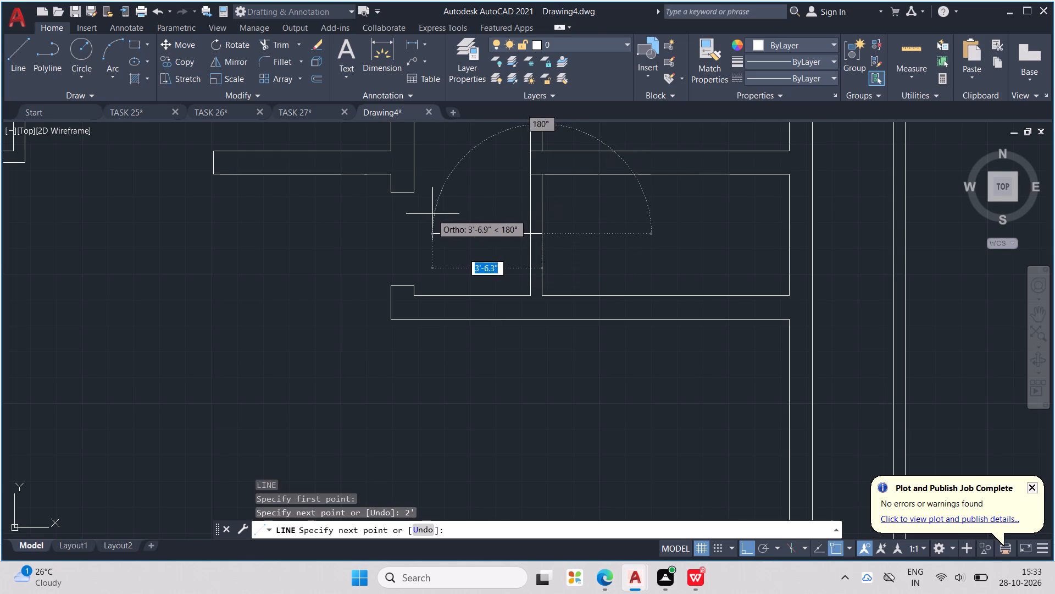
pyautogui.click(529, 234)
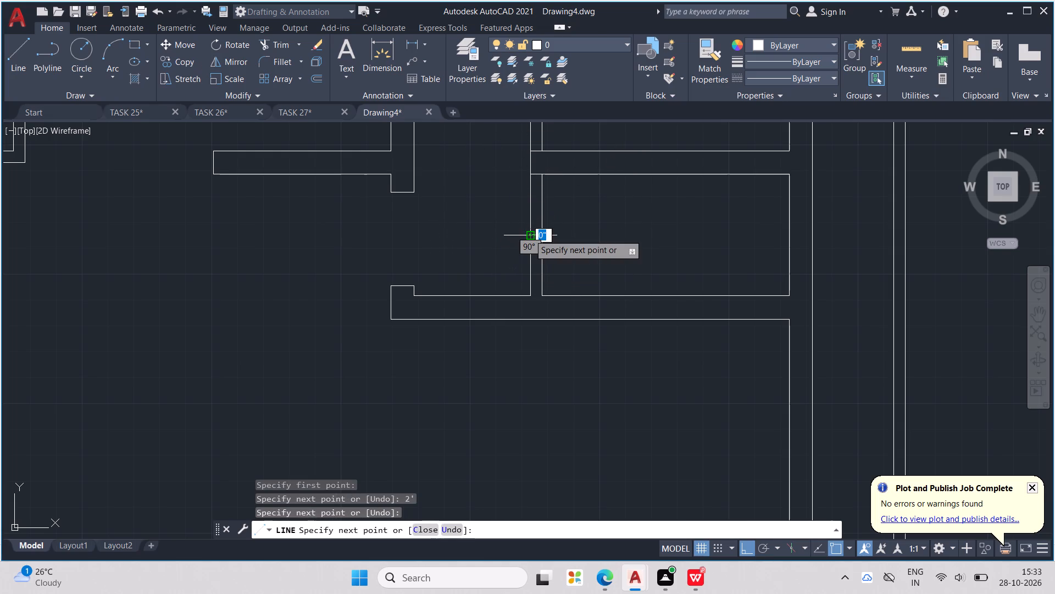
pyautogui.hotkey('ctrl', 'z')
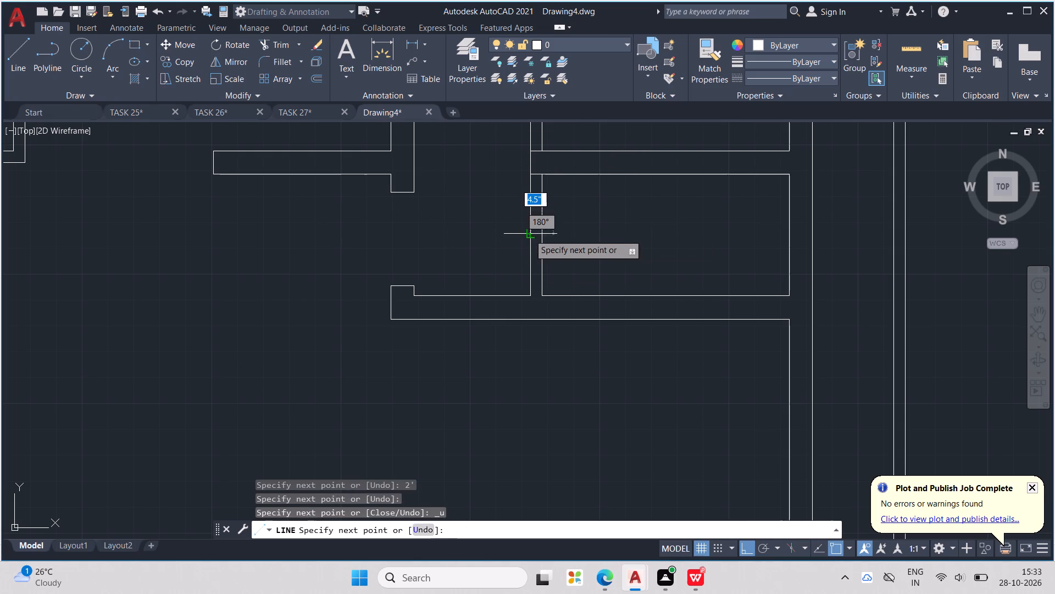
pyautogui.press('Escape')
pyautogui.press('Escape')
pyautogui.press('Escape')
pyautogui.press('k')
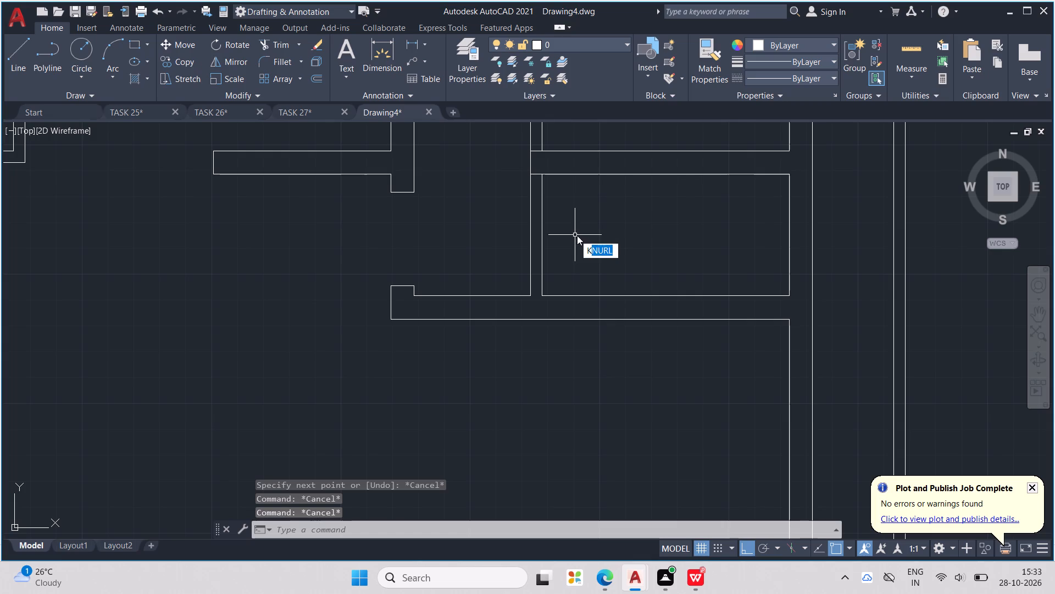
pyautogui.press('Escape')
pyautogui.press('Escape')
# Draw a jamb line across the 4.5" partition a short distance above the lower 9" wall.
pyautogui.press('l')
pyautogui.press('Return')
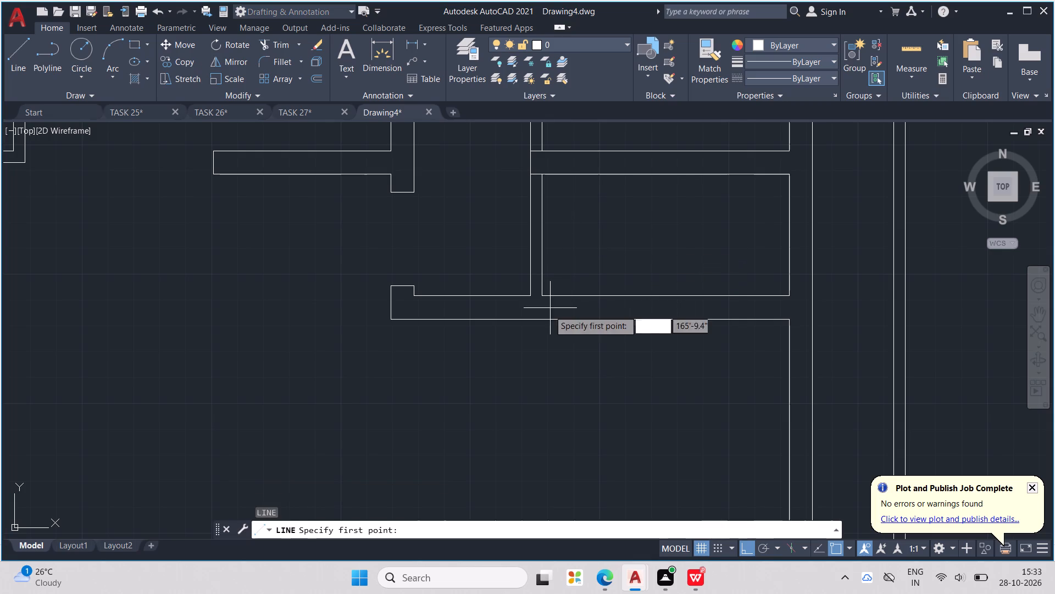
pyautogui.scroll(3, 521, 317)
pyautogui.moveTo(535, 183); pyautogui.dragTo(550, 279, button='middle')
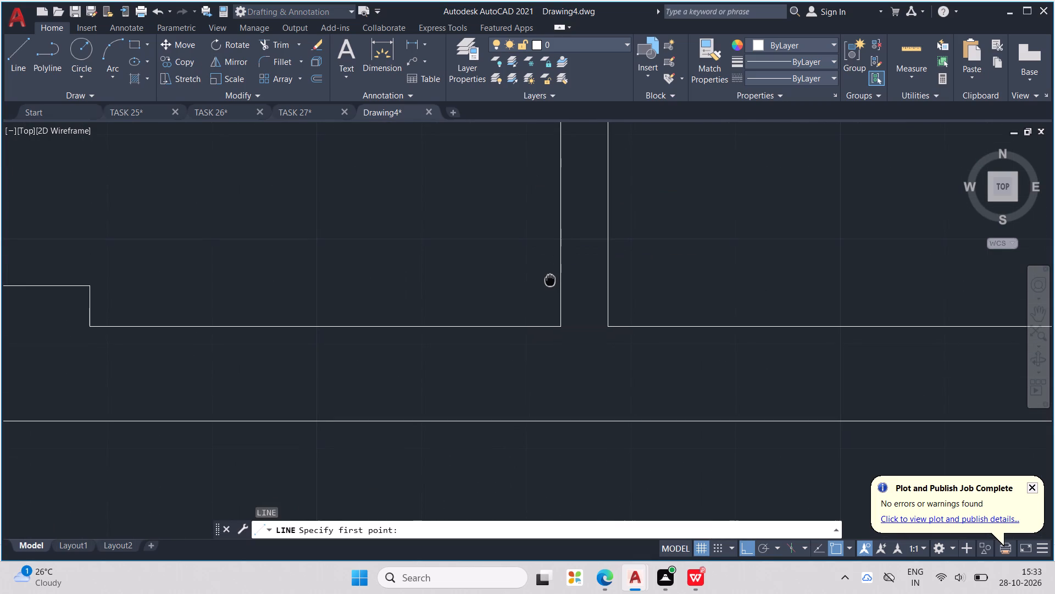
pyautogui.moveTo(550, 279); pyautogui.dragTo(549, 279, button='middle')
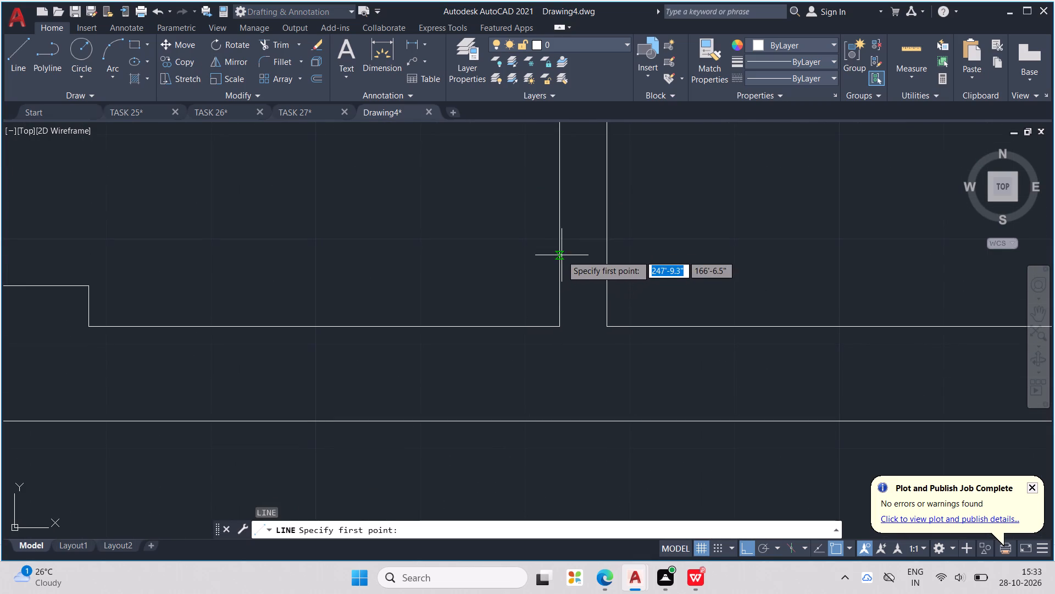
pyautogui.click(561, 267)
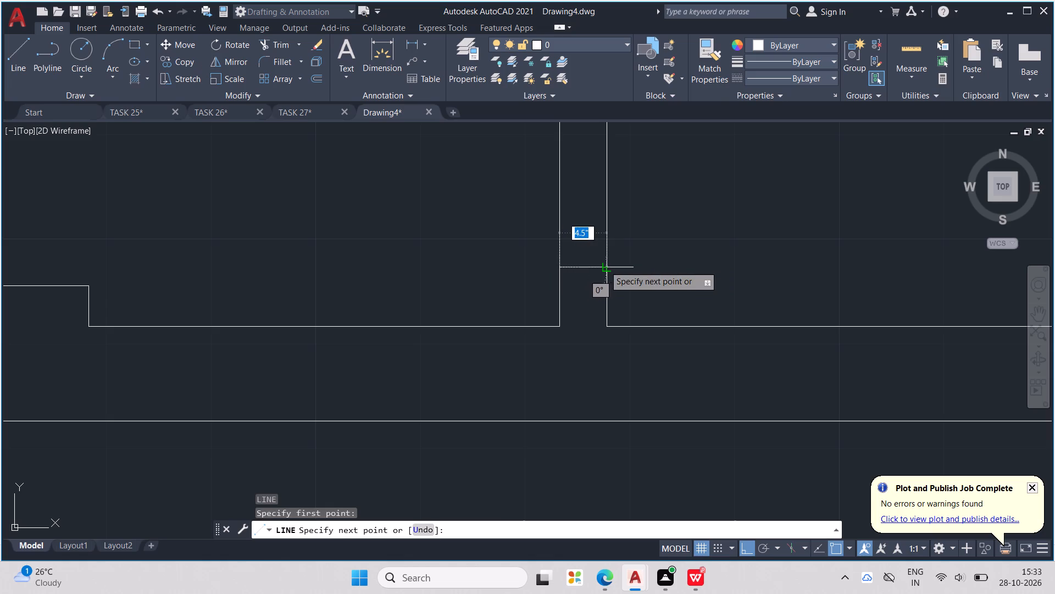
pyautogui.click(605, 266)
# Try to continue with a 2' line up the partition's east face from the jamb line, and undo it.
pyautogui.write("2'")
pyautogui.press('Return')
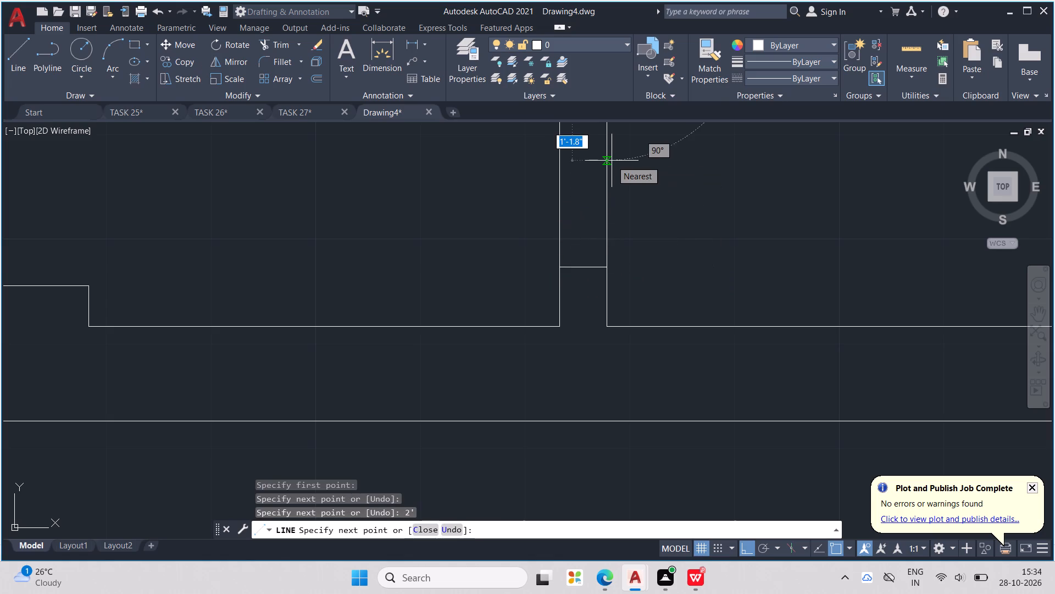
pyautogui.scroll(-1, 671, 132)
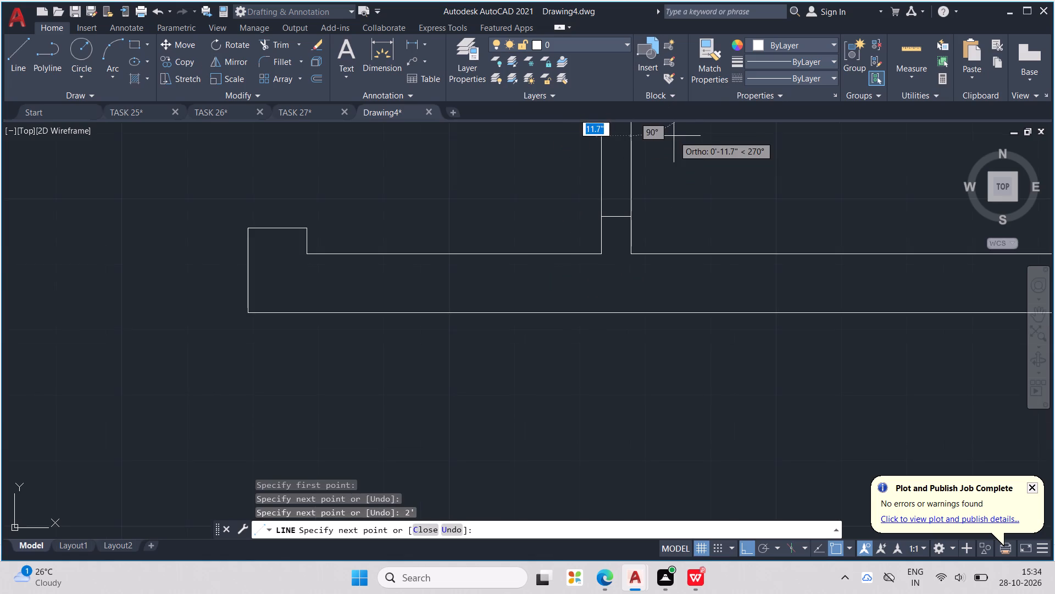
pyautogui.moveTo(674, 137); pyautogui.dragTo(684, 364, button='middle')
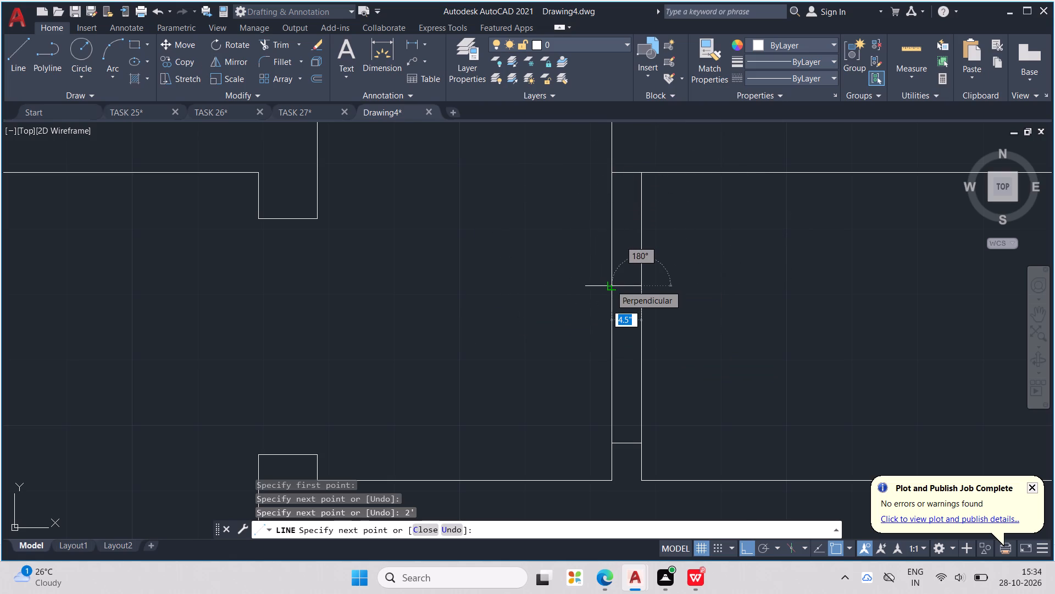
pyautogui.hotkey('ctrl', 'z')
# Draw a 2' line up the partition's east face from the jamb line and a second jamb line across the partition.
pyautogui.moveTo(657, 209); pyautogui.dragTo(659, 209, button='middle')
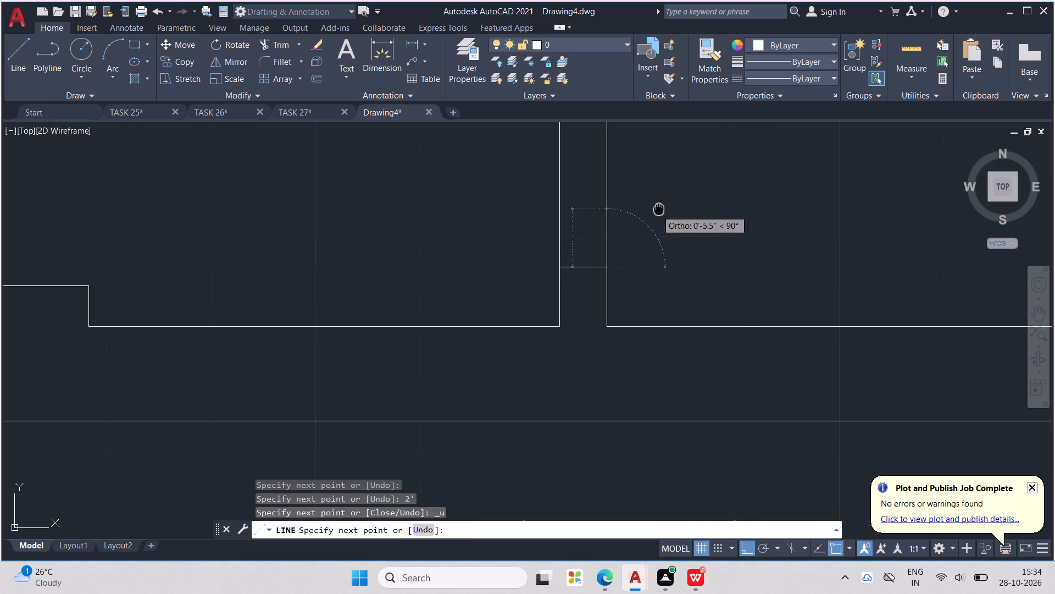
pyautogui.moveTo(659, 209); pyautogui.dragTo(681, 335, button='middle')
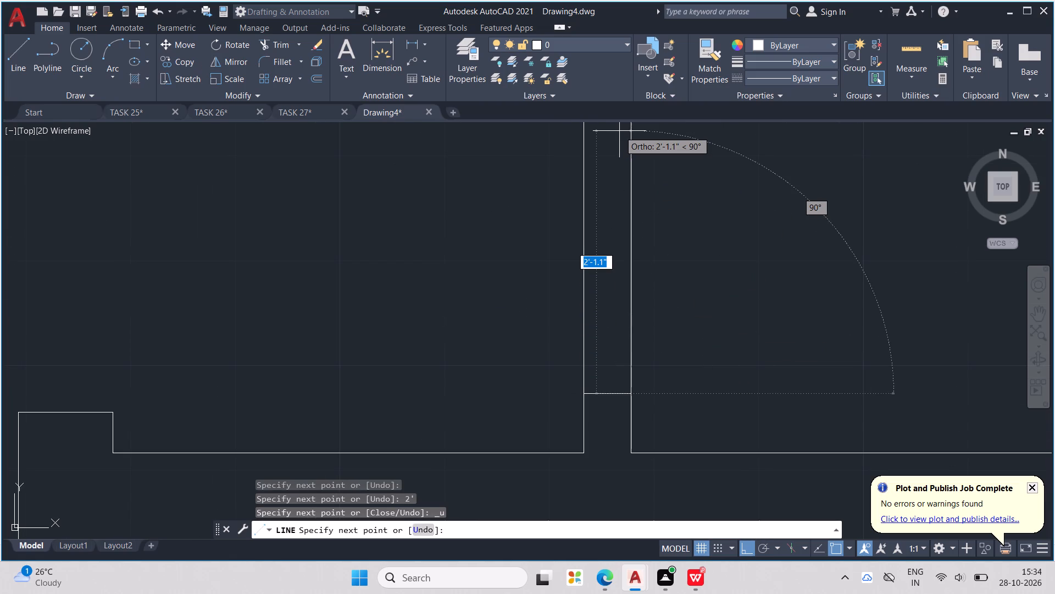
pyautogui.write("2'")
pyautogui.press('Return')
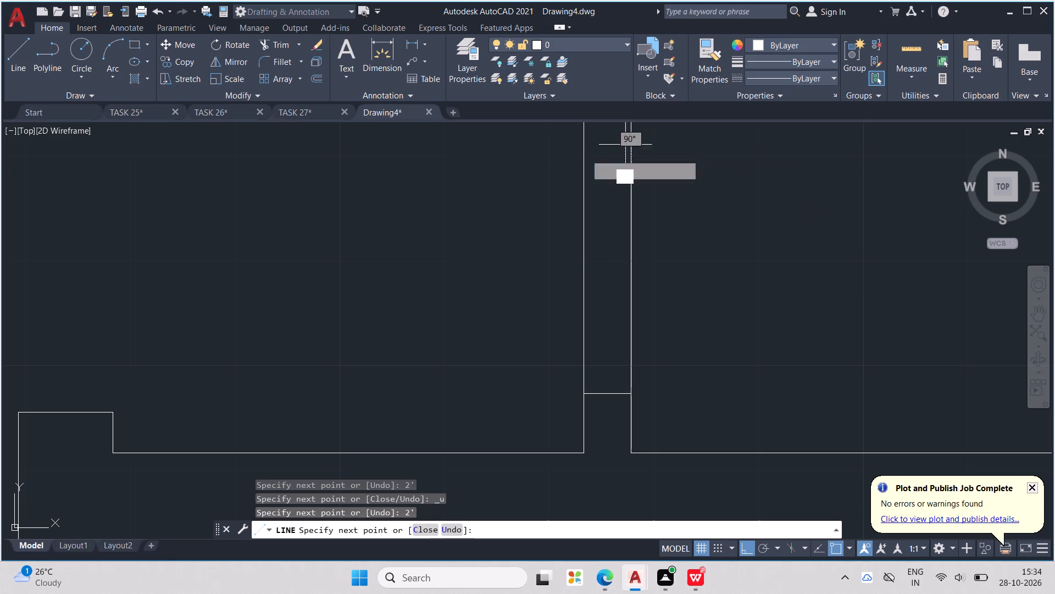
pyautogui.click(586, 145)
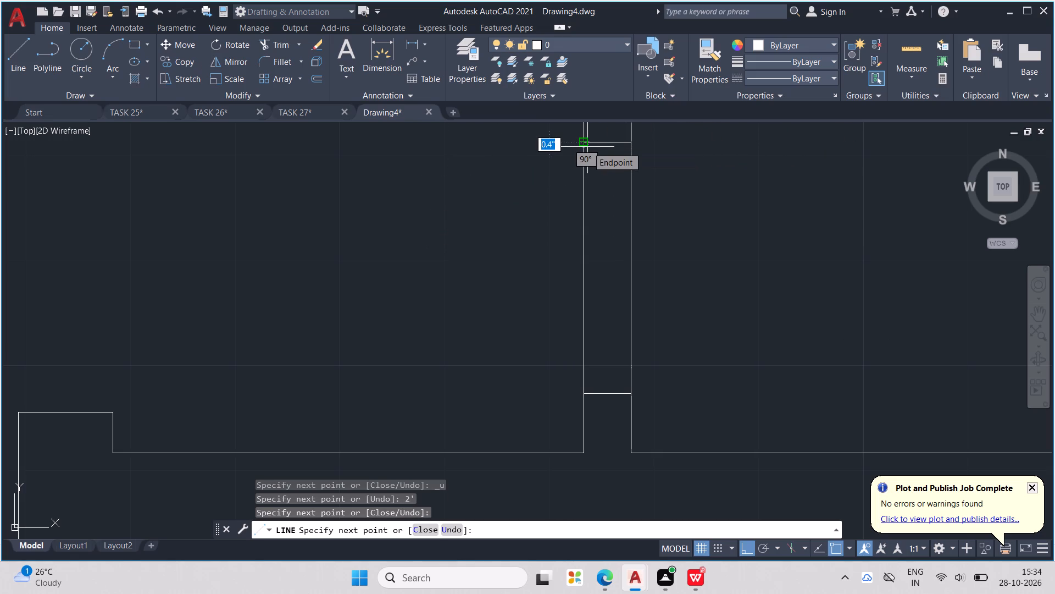
pyautogui.press('Escape')
pyautogui.press('Escape')
pyautogui.press('Escape')
# Trim the partition's two faces between the jamb lines to open the 2' doorway.
pyautogui.write('TR')
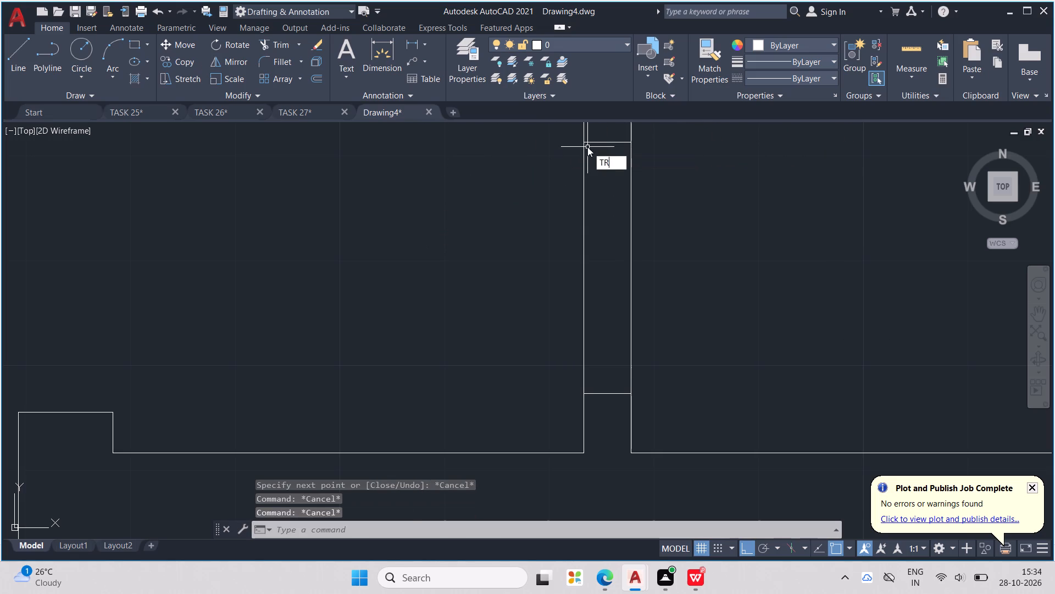
pyautogui.press('Return')
pyautogui.moveTo(678, 220); pyautogui.dragTo(583, 273)
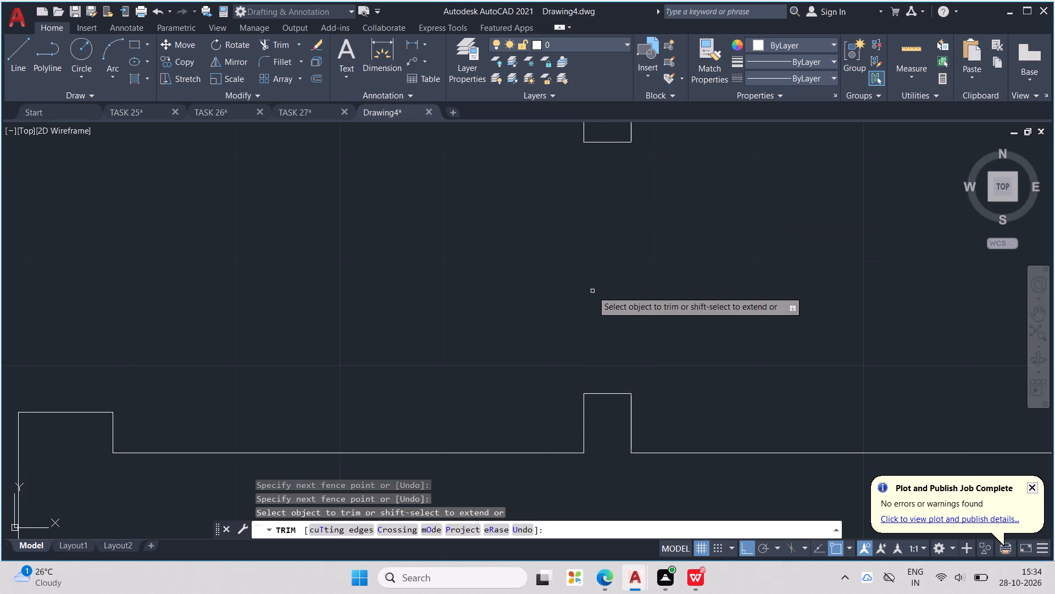
# Trim the 9" horizontal wall's two lines where they cross the 4.5" partition above the new doorway, and finish trimming.
pyautogui.scroll(-3, 592, 291)
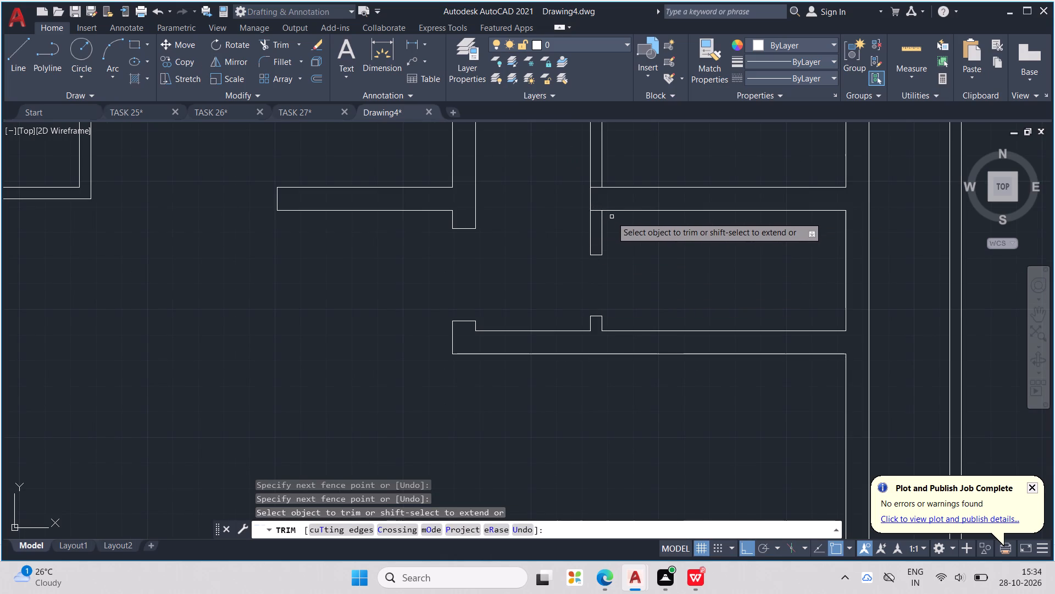
pyautogui.moveTo(612, 217); pyautogui.dragTo(612, 296, button='middle')
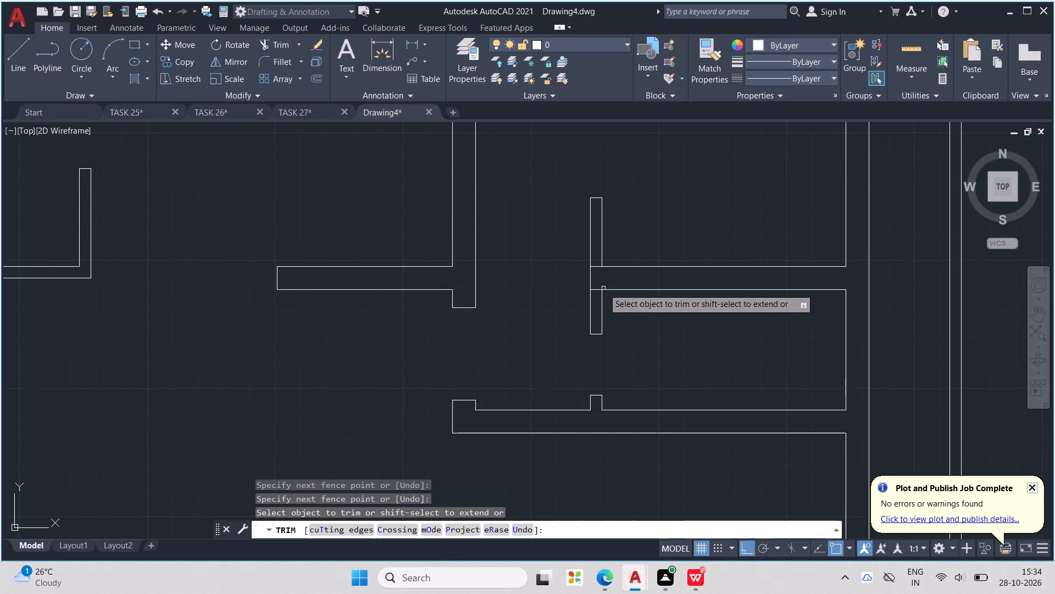
pyautogui.scroll(3, 570, 266)
pyautogui.moveTo(614, 271); pyautogui.dragTo(617, 250)
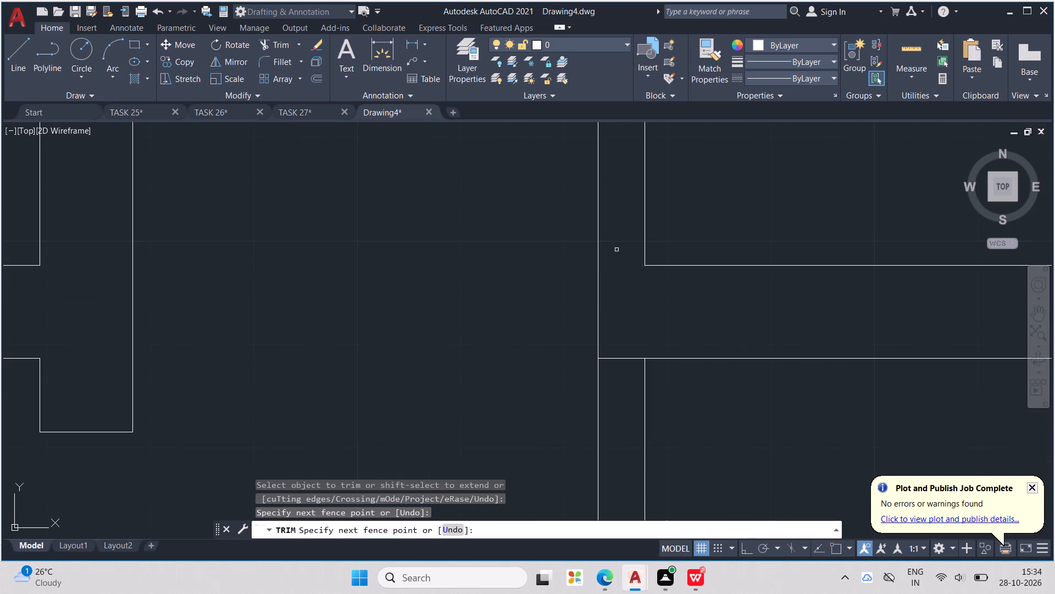
pyautogui.moveTo(621, 332); pyautogui.dragTo(629, 381)
pyautogui.scroll(-5, 621, 355)
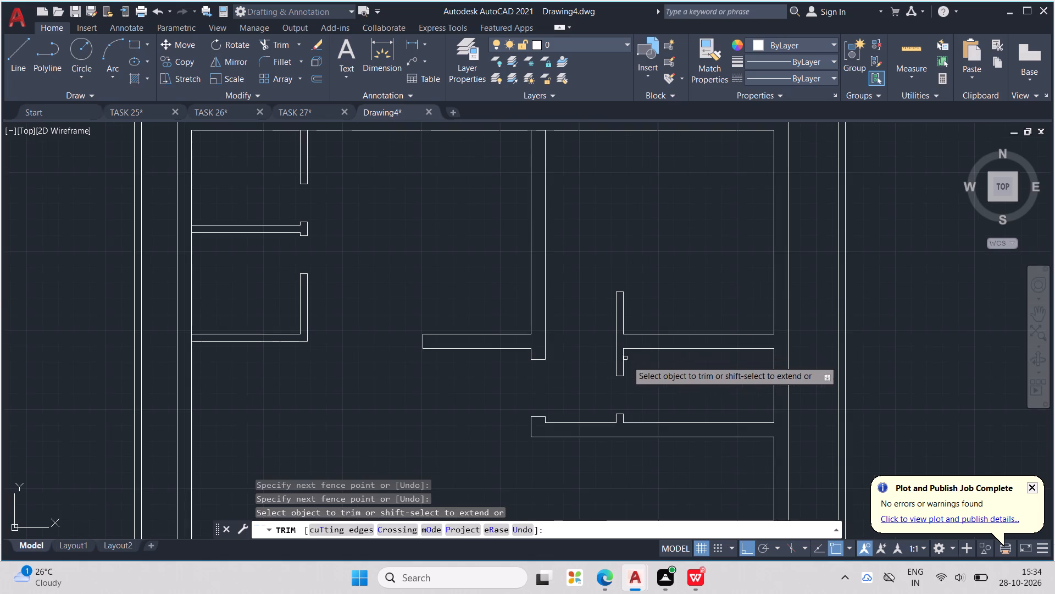
pyautogui.scroll(-3, 693, 365)
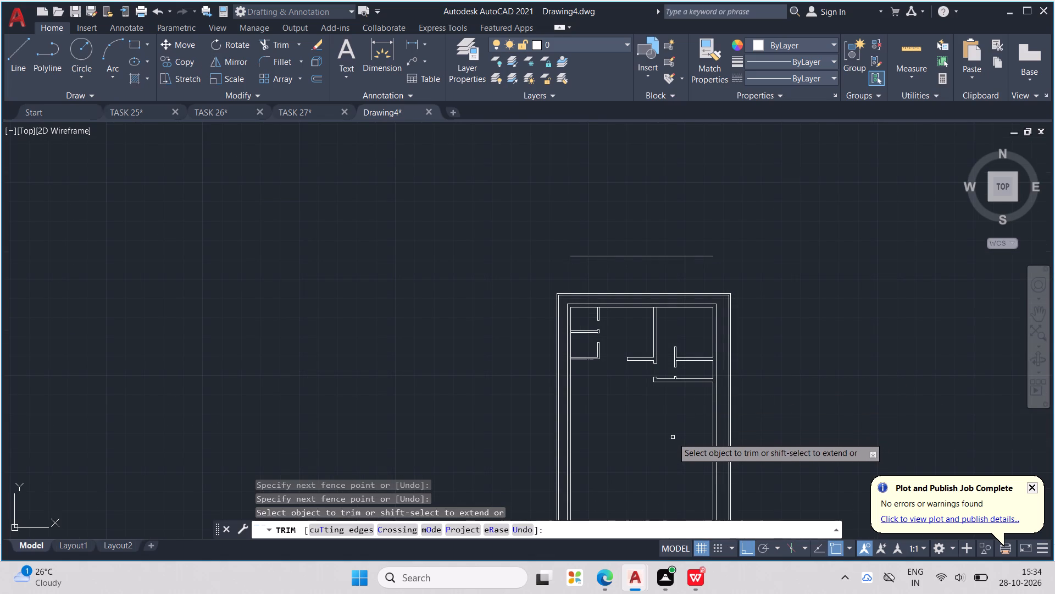
pyautogui.scroll(1, 617, 368)
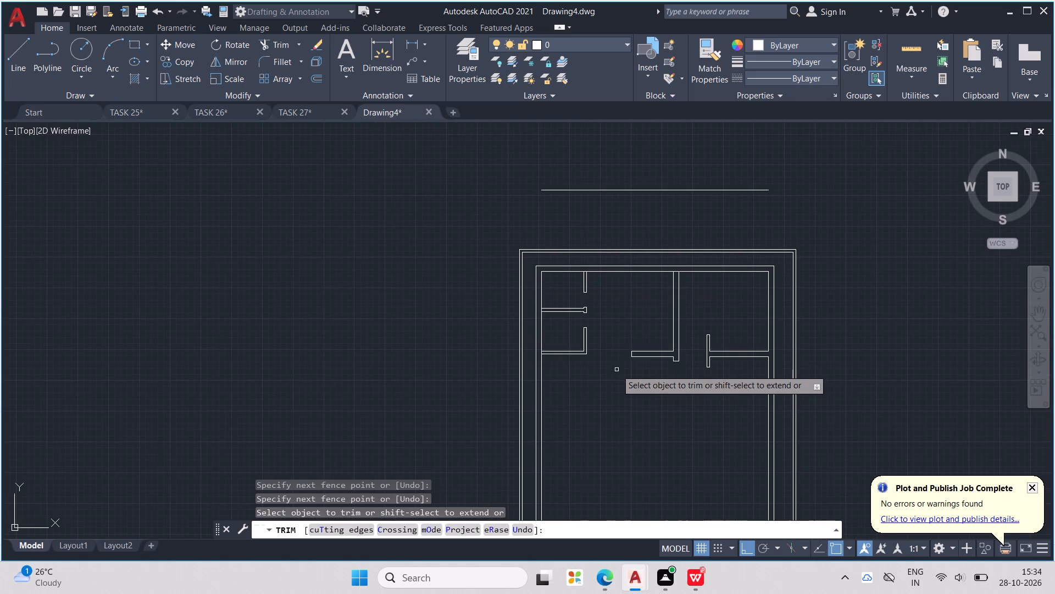
pyautogui.moveTo(620, 387); pyautogui.dragTo(601, 271, button='middle')
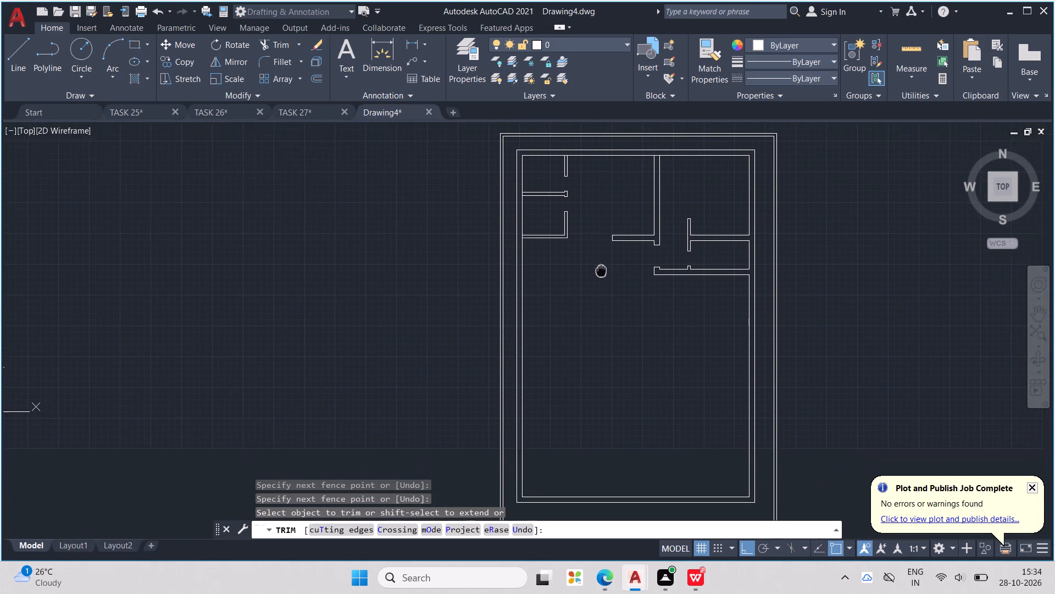
pyautogui.moveTo(601, 271); pyautogui.dragTo(524, 291, button='middle')
pyautogui.scroll(1, 526, 280)
pyautogui.press('Escape')
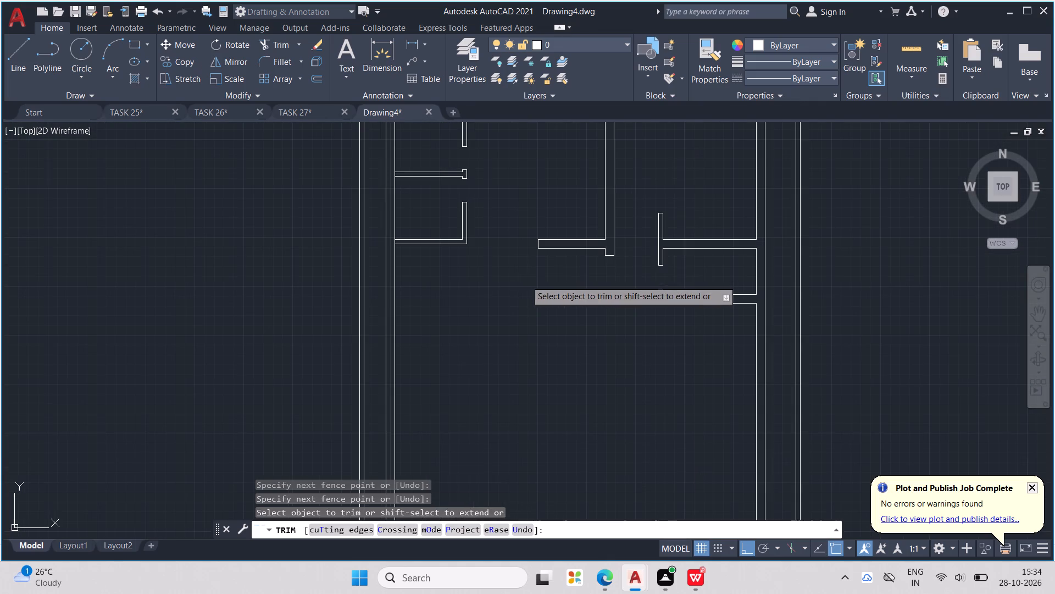
pyautogui.press('Escape')
pyautogui.press('Escape')
pyautogui.press('Escape')
pyautogui.press('Escape')
pyautogui.press('Escape')
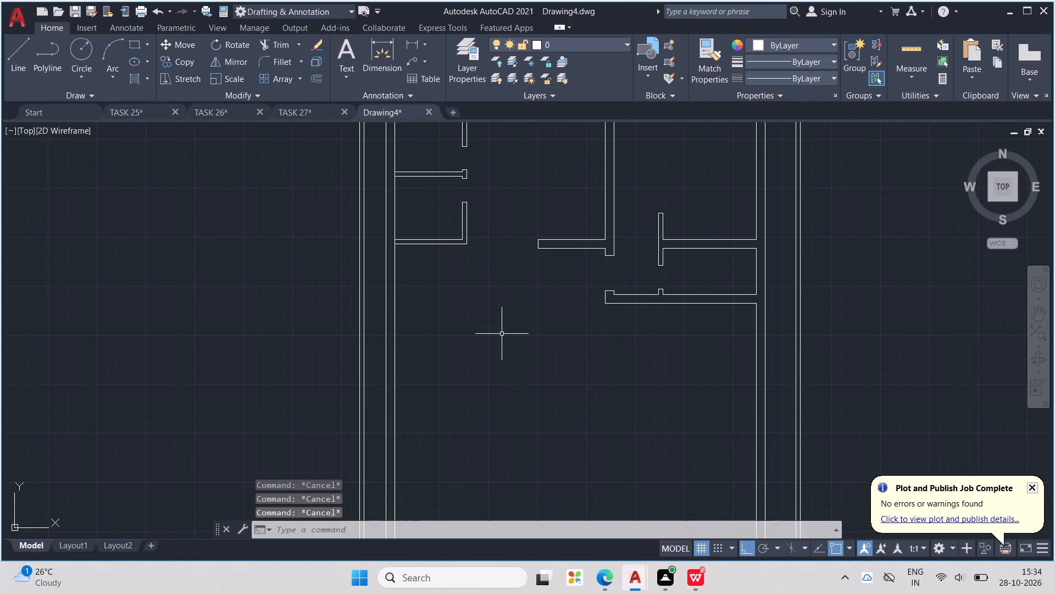
pyautogui.press('Escape')
pyautogui.press('Escape')
pyautogui.press('Escape')
pyautogui.press('Escape')
# Offset the lower line of the short 9" horizontal wall west of the central vertical wall 15'4" downward.
pyautogui.write('OFF')
pyautogui.press('Return')
pyautogui.write('15')
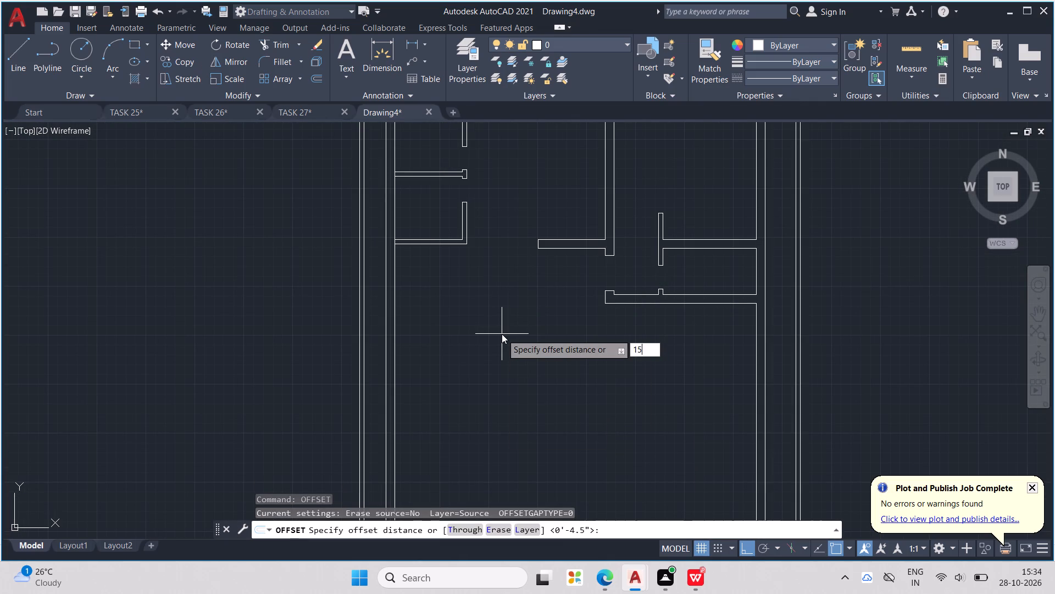
pyautogui.press("'")
pyautogui.write('4"')
pyautogui.press('Return')
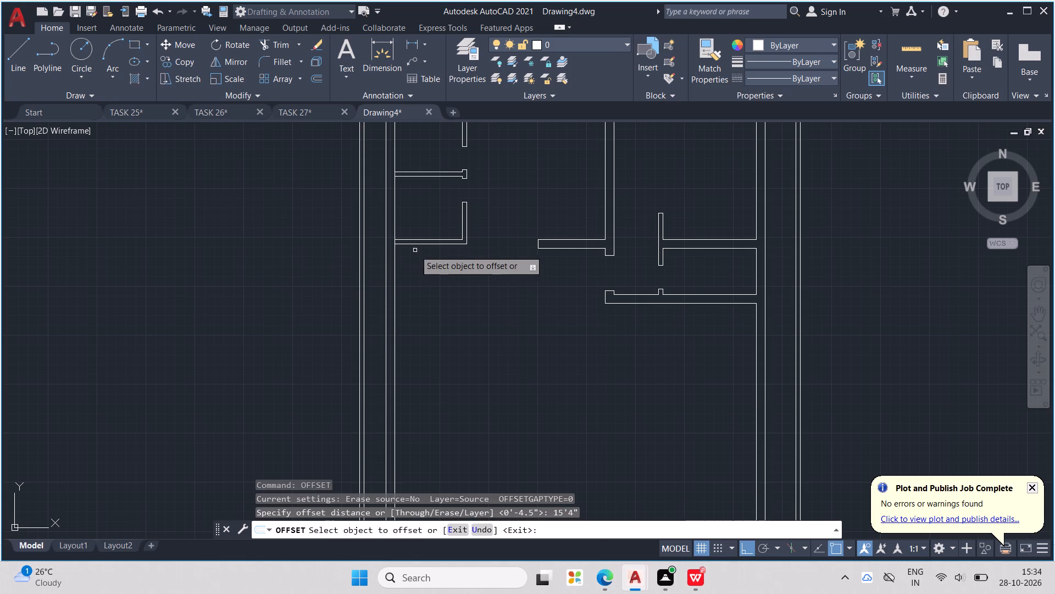
pyautogui.click(568, 249)
pyautogui.click(593, 349)
pyautogui.moveTo(592, 346); pyautogui.dragTo(580, 327, button='middle')
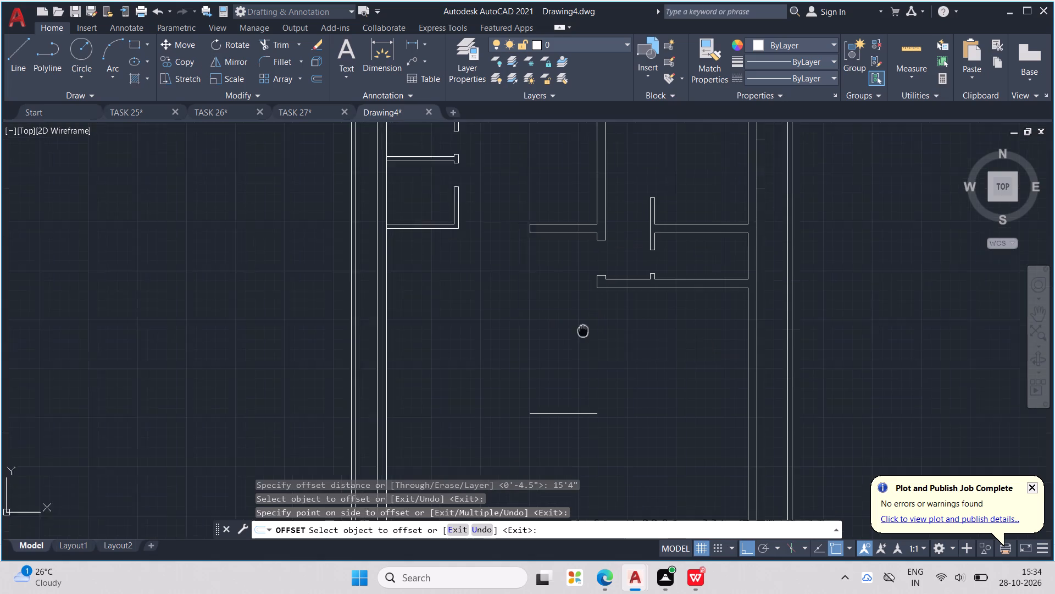
pyautogui.moveTo(580, 327); pyautogui.dragTo(351, 256, button='middle')
pyautogui.press('Escape')
pyautogui.press('Escape')
pyautogui.press('Escape')
pyautogui.press('Escape')
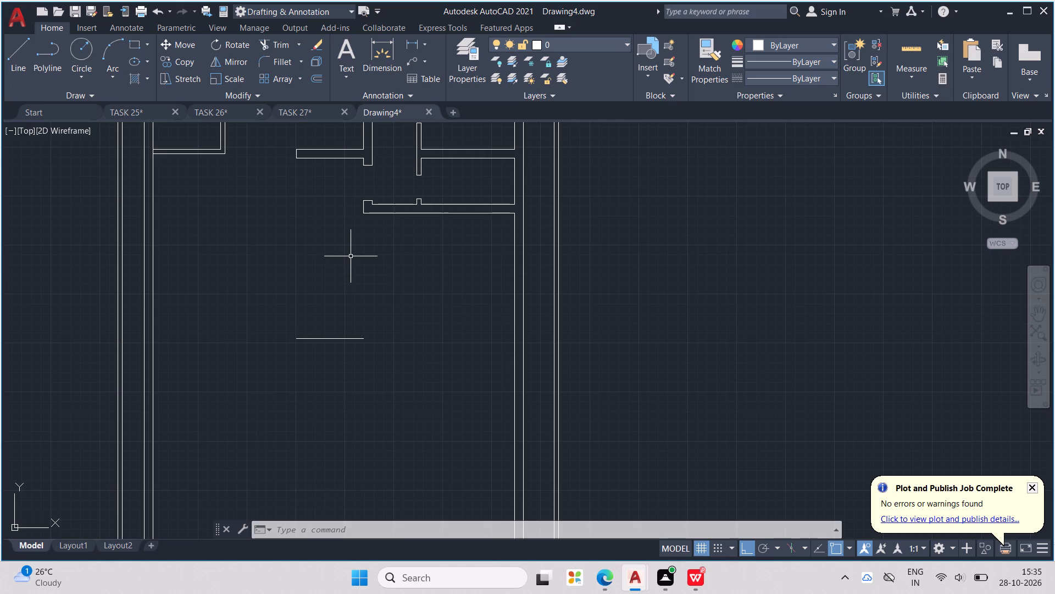
pyautogui.press('Escape')
pyautogui.press('Escape')
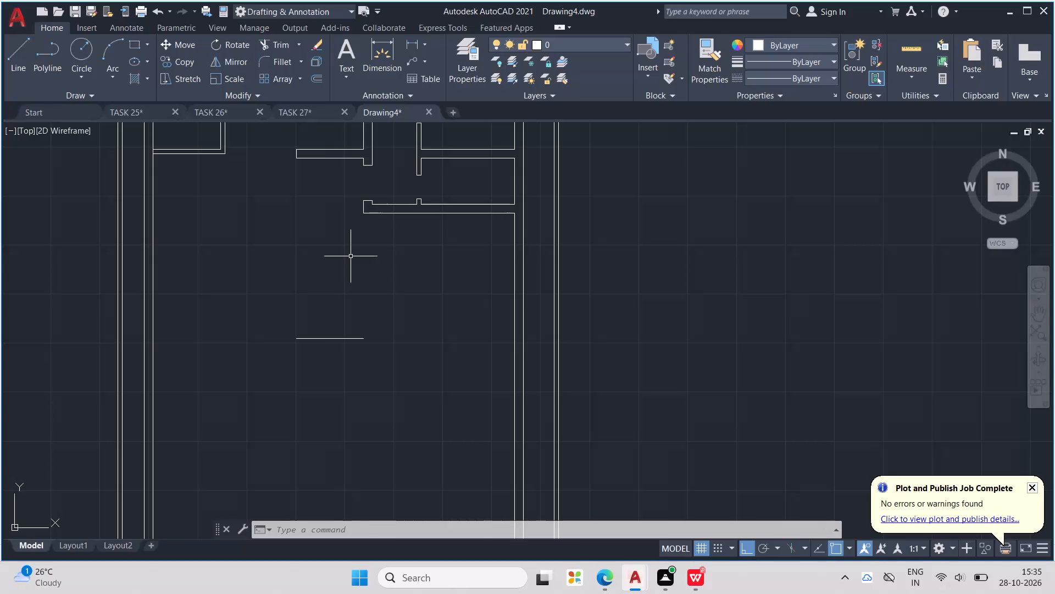
# Try to offset the inner line of the building's west wall 17'2" to the east, and end the offset.
pyautogui.press('Escape')
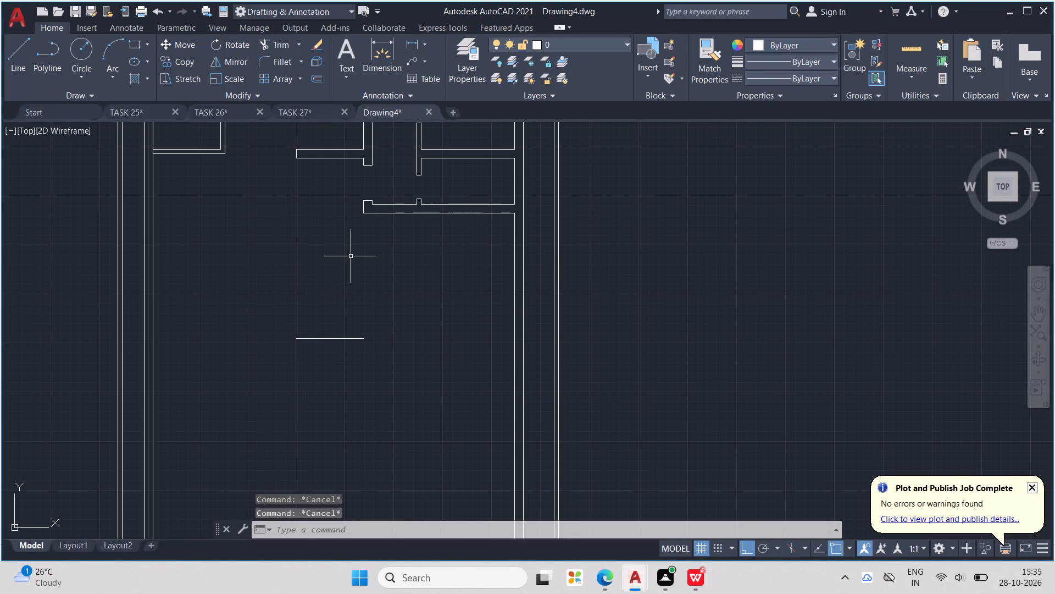
pyautogui.write('OFF')
pyautogui.press('Return')
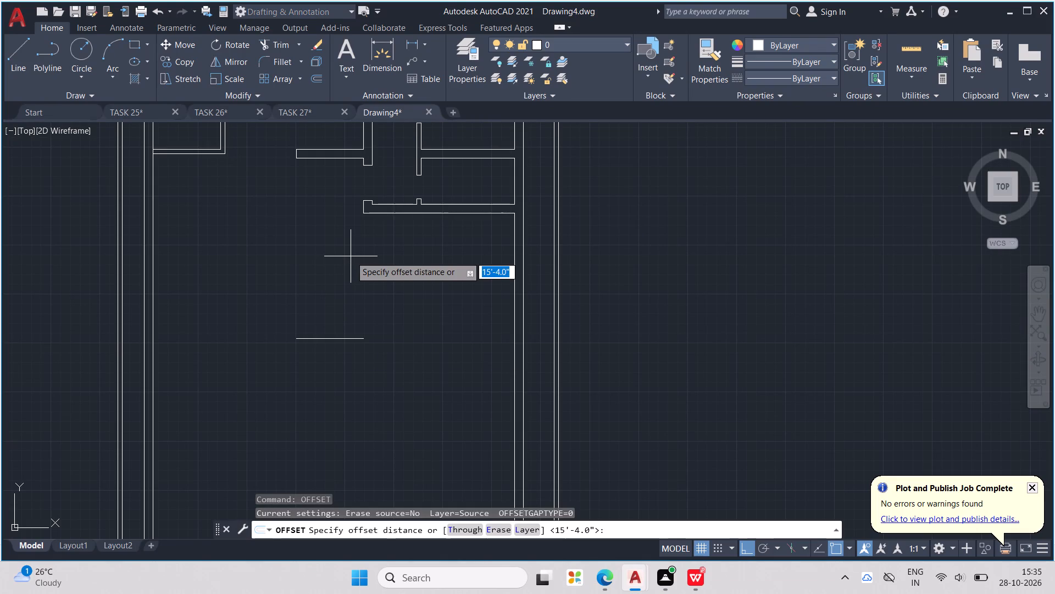
pyautogui.press('7')
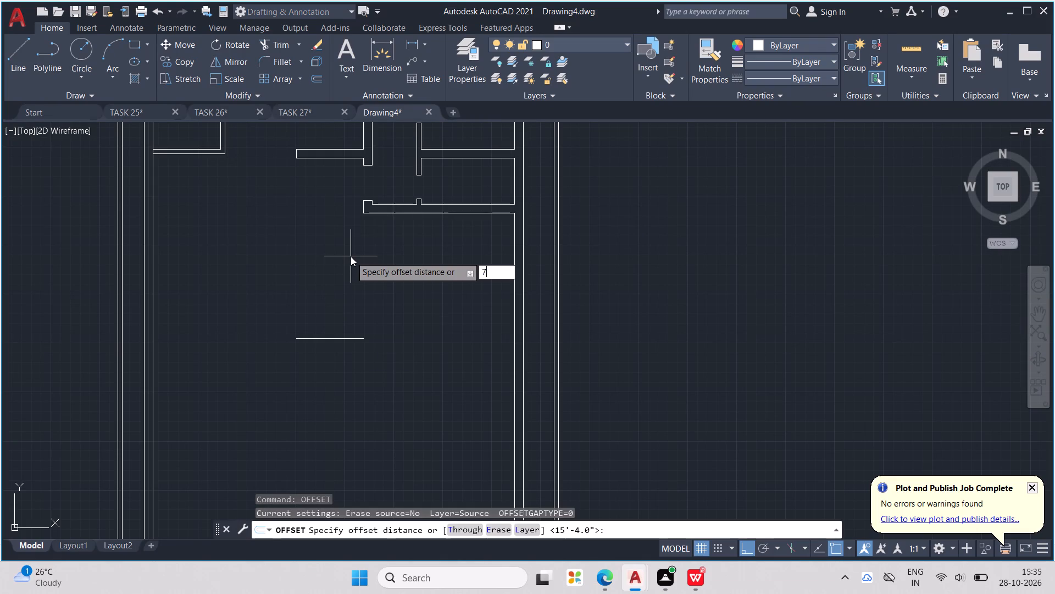
pyautogui.press('BackSpace')
pyautogui.write('17')
pyautogui.press("'")
pyautogui.write('2"')
pyautogui.click(434, 336)
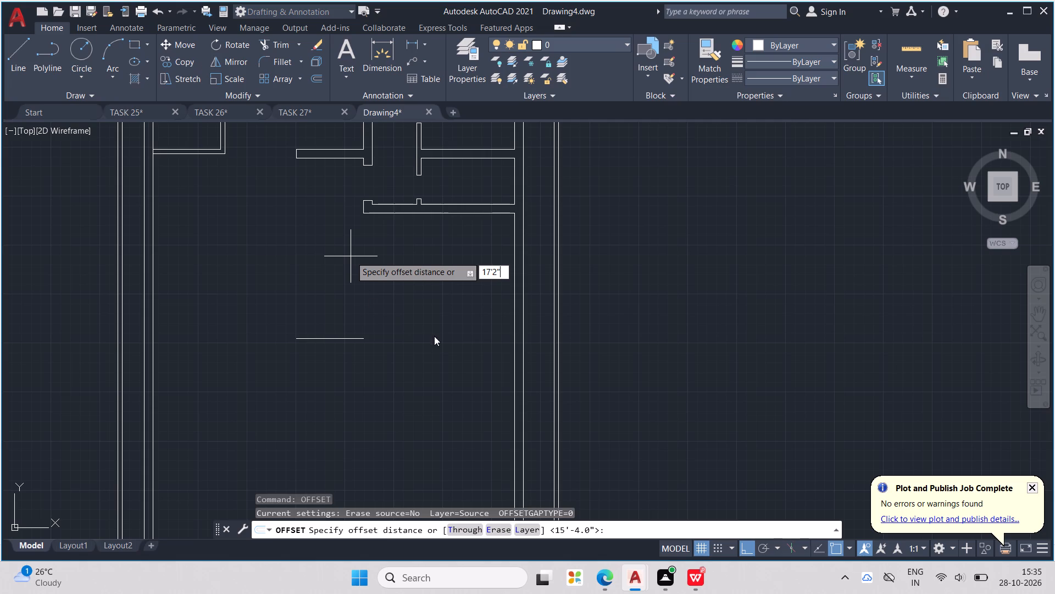
pyautogui.moveTo(452, 297); pyautogui.dragTo(773, 162, button='middle')
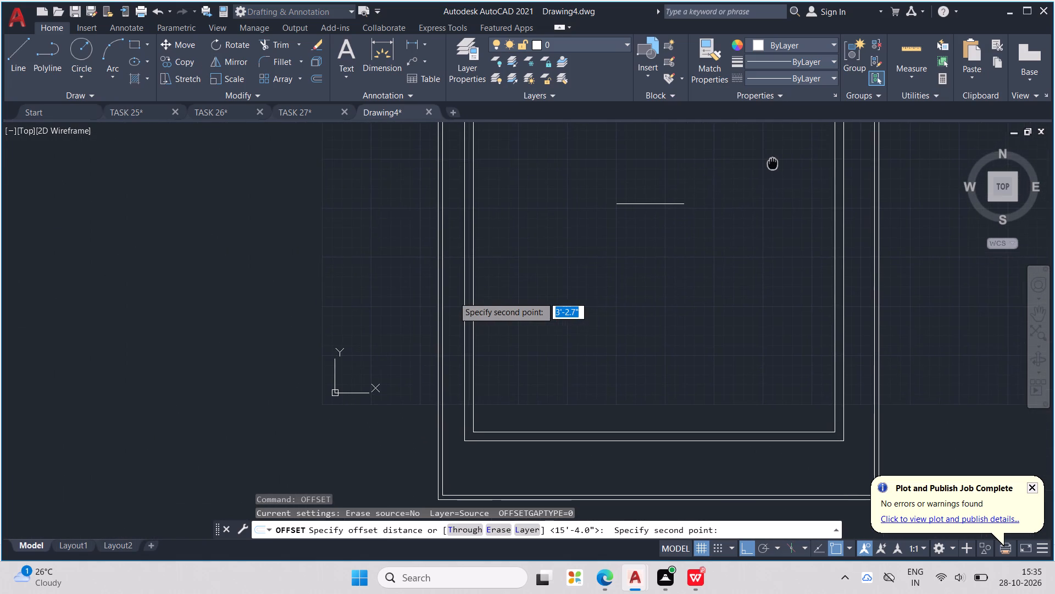
pyautogui.moveTo(773, 162); pyautogui.dragTo(731, 373, button='middle')
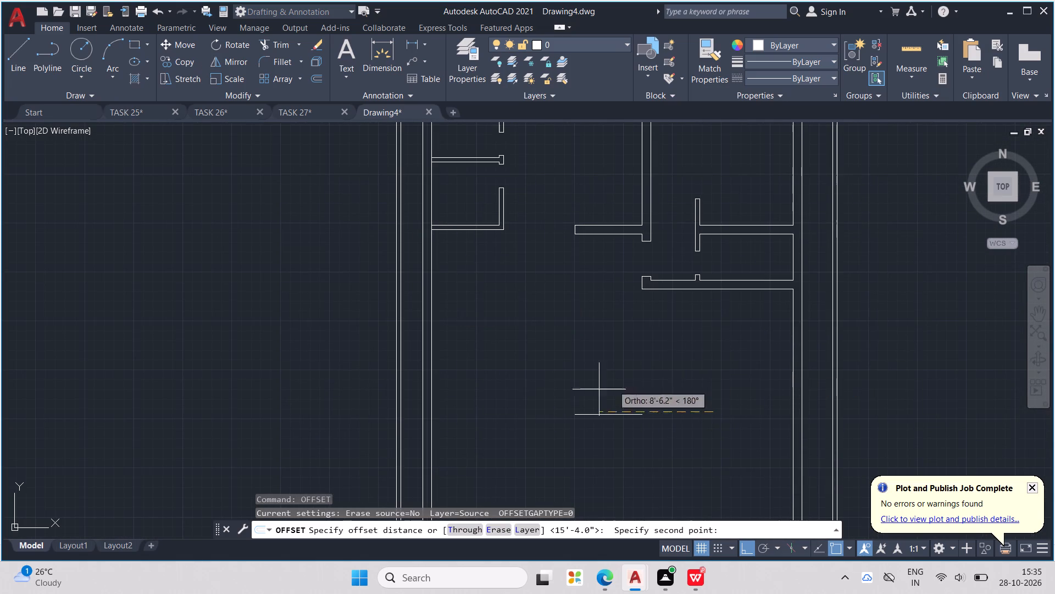
pyautogui.click(519, 334)
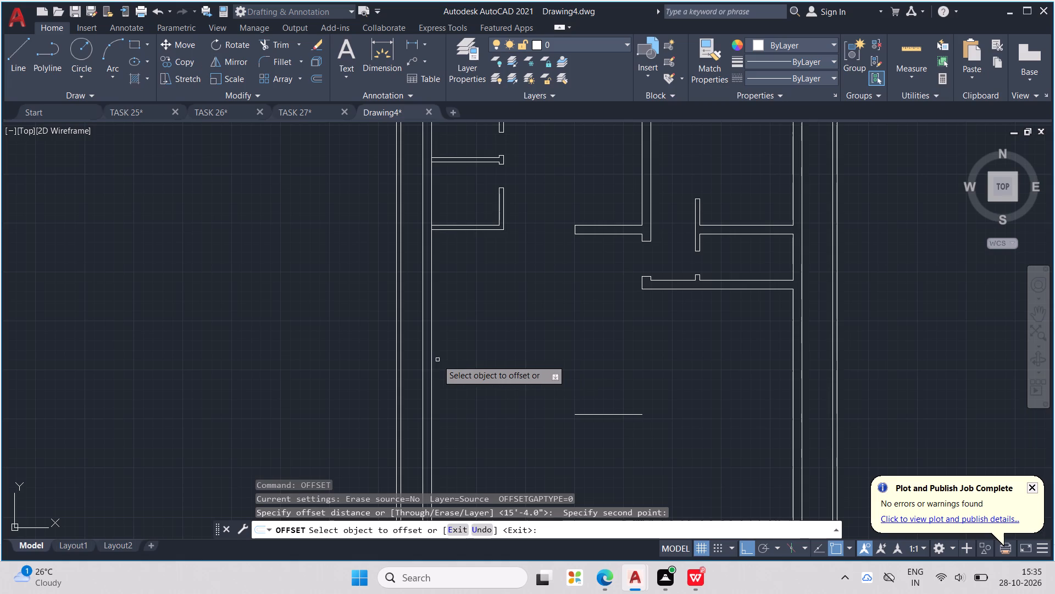
pyautogui.click(432, 364)
pyautogui.click(528, 363)
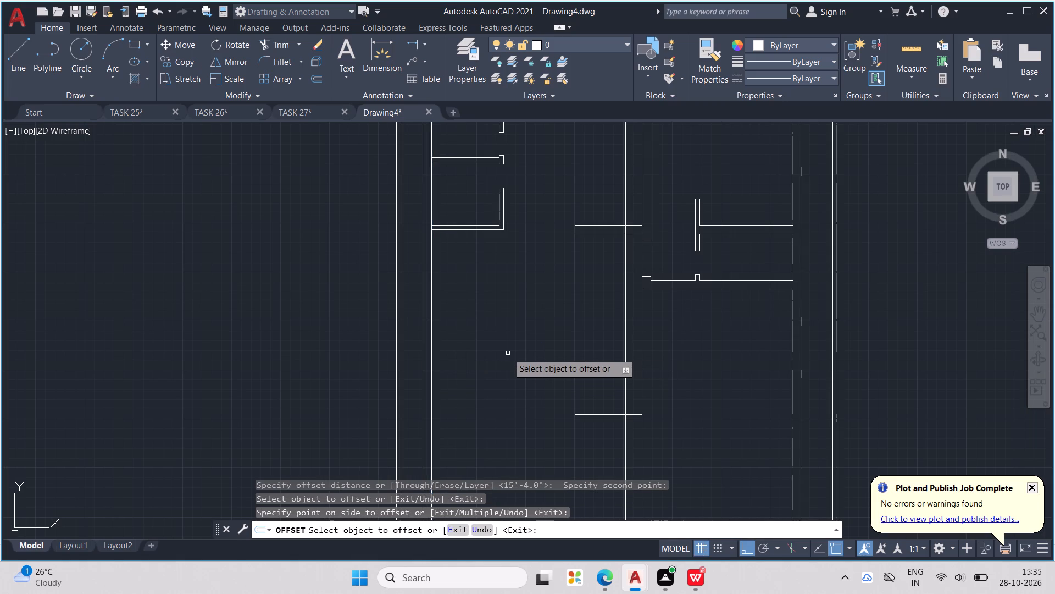
pyautogui.moveTo(681, 36); pyautogui.dragTo(681, 36, button='middle')
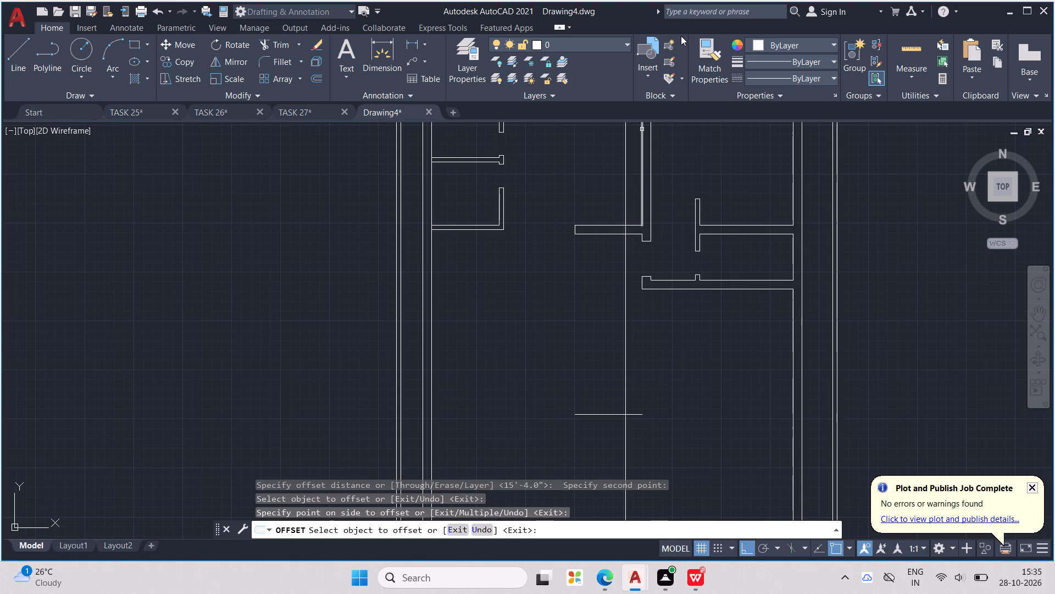
pyautogui.moveTo(681, 36); pyautogui.dragTo(613, 0, button='middle')
pyautogui.moveTo(613, 0); pyautogui.dragTo(605, 0, button='middle')
pyautogui.moveTo(605, 0); pyautogui.dragTo(603, 0, button='middle')
pyautogui.moveTo(603, 0); pyautogui.dragTo(603, 0, button='middle')
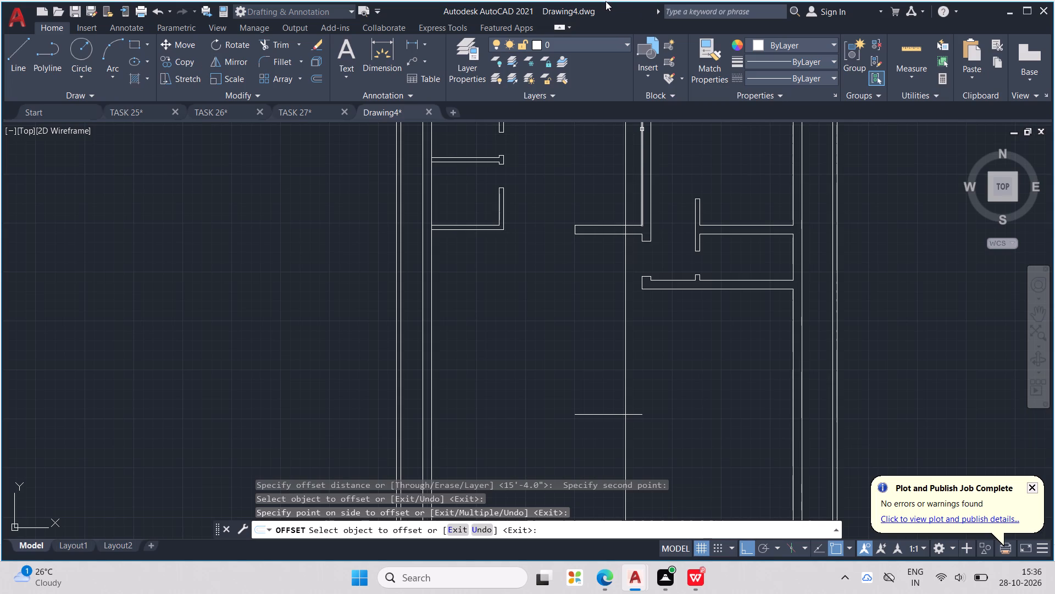
pyautogui.press('Escape')
pyautogui.press('Escape')
pyautogui.press('Escape')
pyautogui.press('Escape')
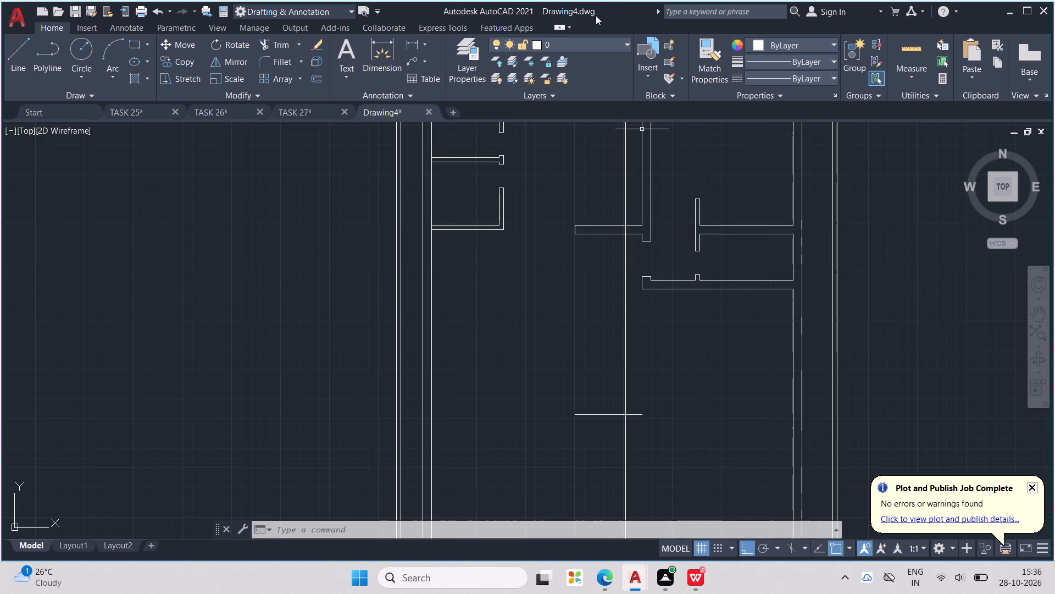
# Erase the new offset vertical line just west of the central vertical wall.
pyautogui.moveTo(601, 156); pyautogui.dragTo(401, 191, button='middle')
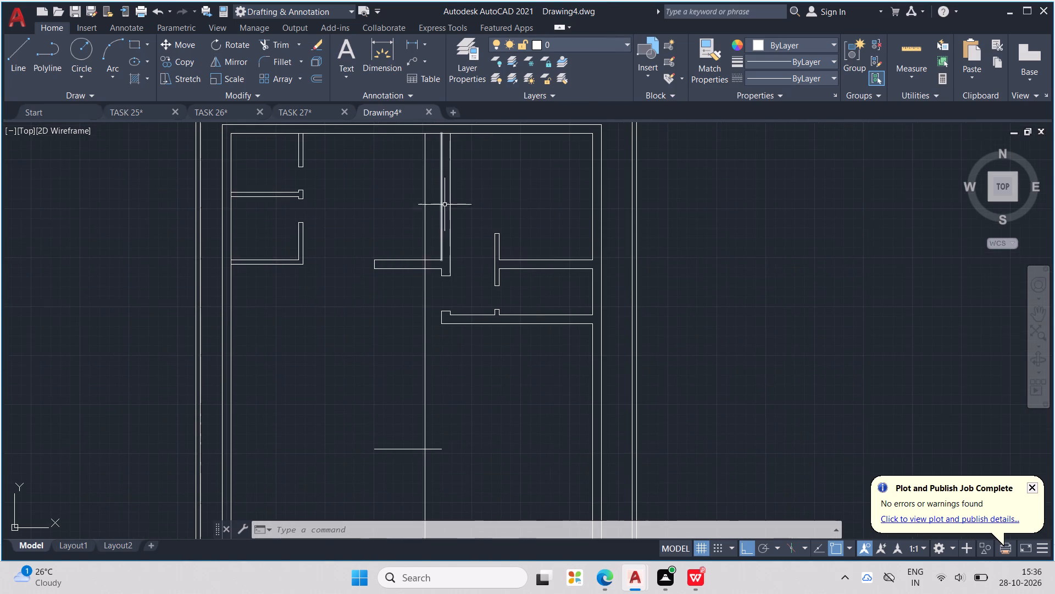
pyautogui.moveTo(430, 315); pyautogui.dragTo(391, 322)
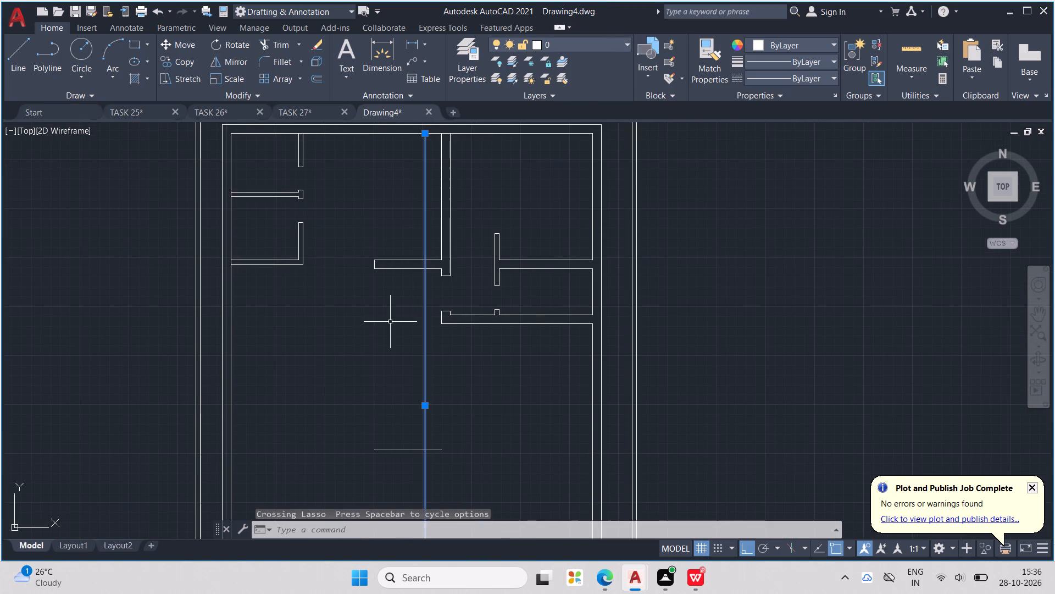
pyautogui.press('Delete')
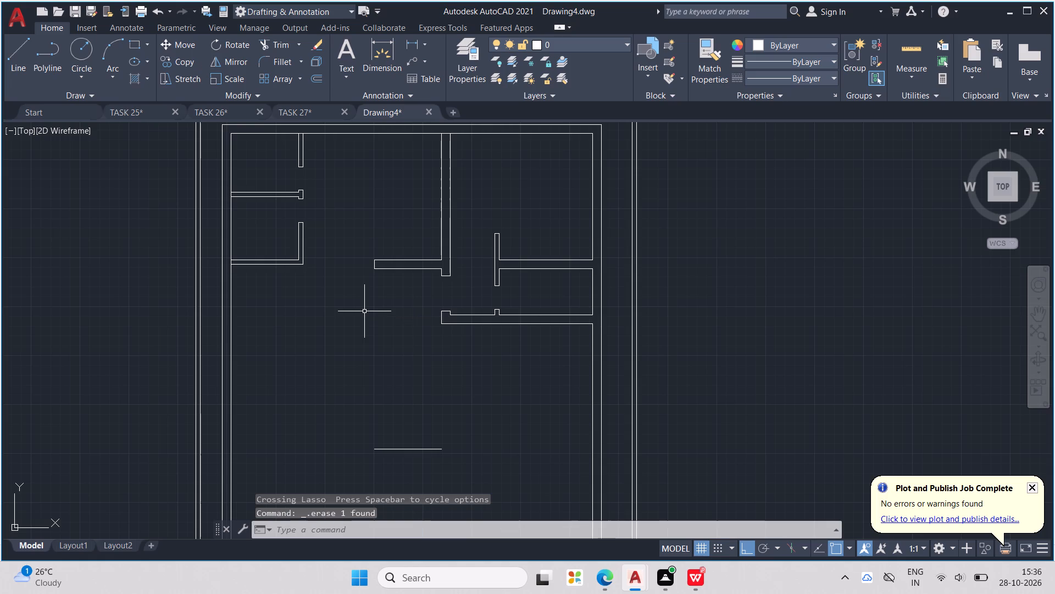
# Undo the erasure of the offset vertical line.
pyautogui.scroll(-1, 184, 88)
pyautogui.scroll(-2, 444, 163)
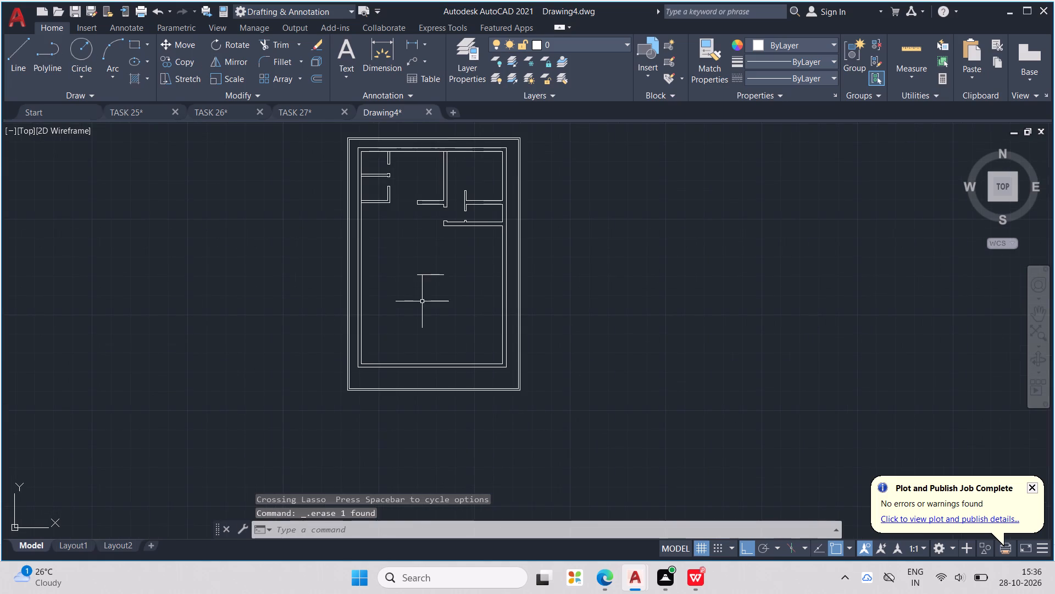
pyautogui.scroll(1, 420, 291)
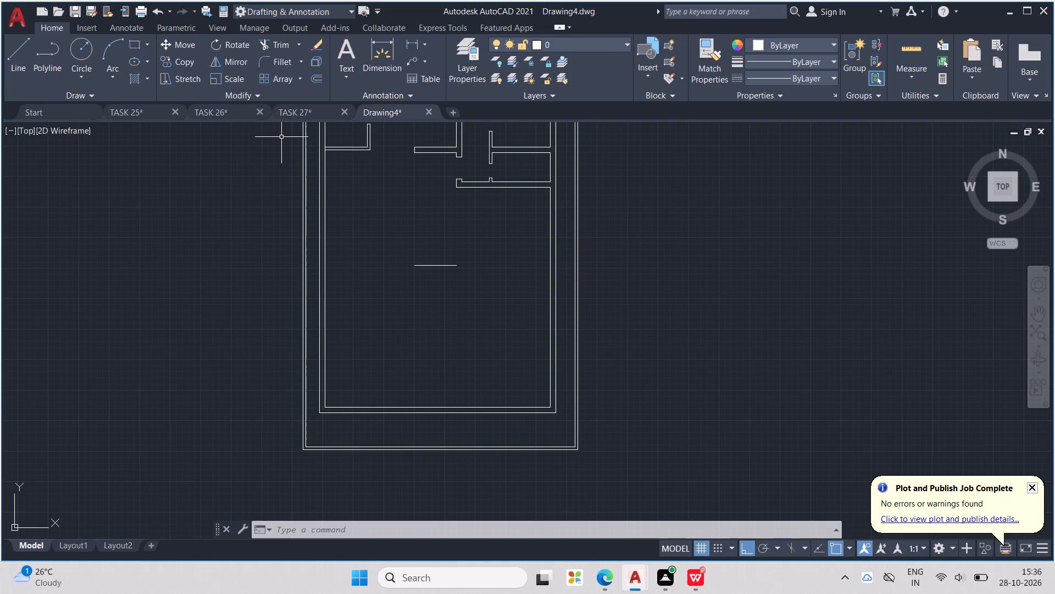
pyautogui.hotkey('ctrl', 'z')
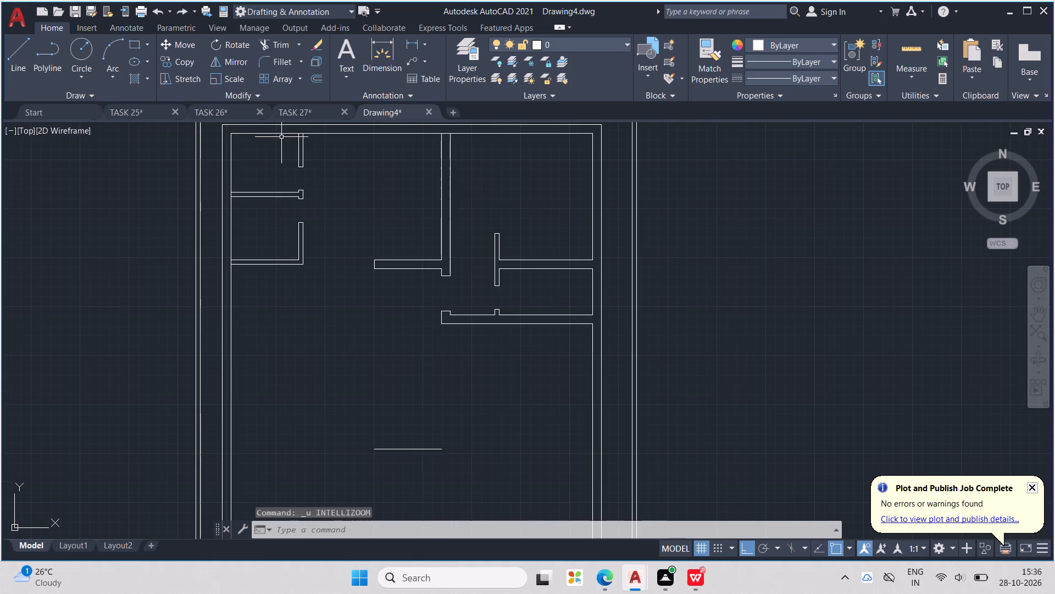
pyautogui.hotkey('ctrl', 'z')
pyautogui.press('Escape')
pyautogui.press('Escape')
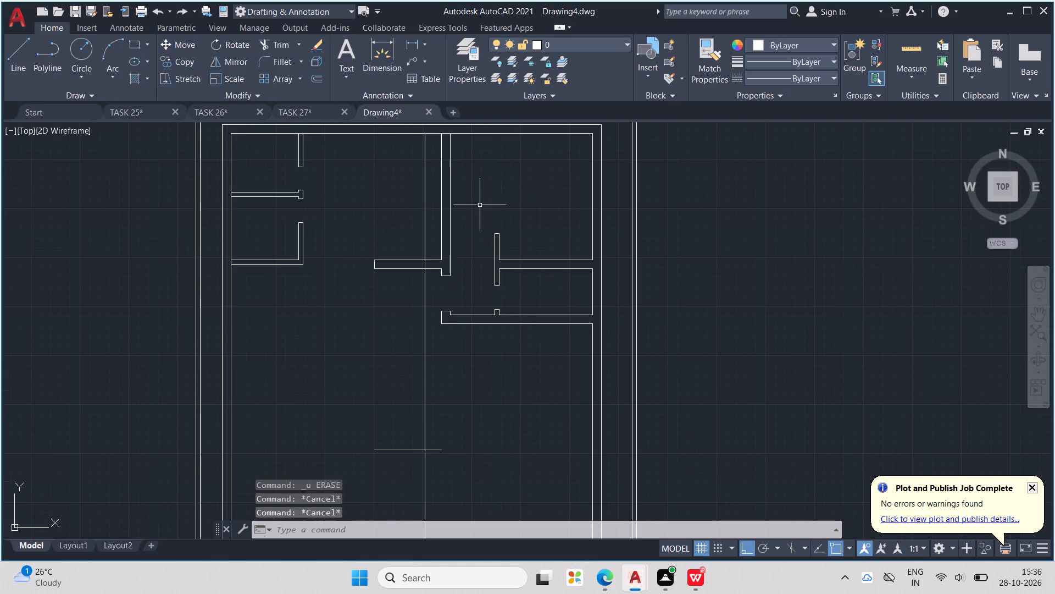
# Trim the offset vertical line above the short 9" horizontal wall and within its thickness, and finish trimming.
pyautogui.moveTo(481, 205); pyautogui.dragTo(669, 190, button='middle')
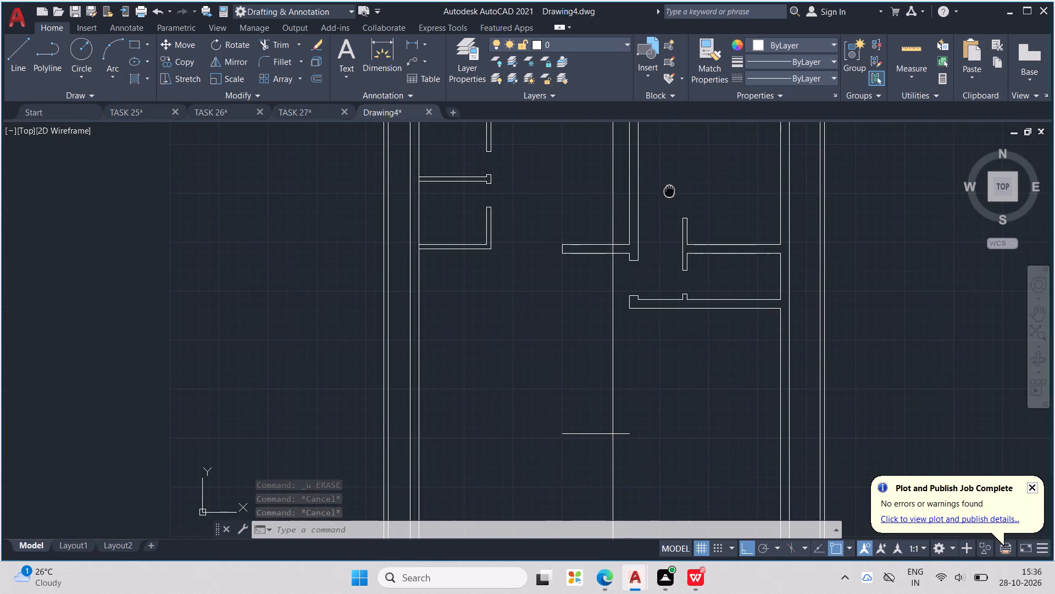
pyautogui.moveTo(669, 190); pyautogui.dragTo(670, 190, button='middle')
pyautogui.write('TR')
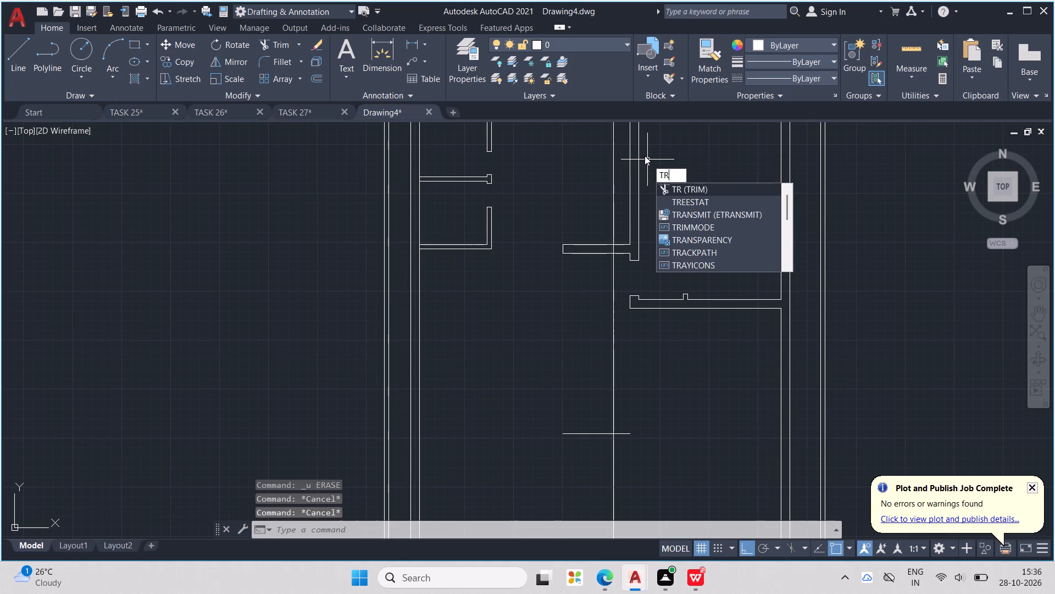
pyautogui.press('Return')
pyautogui.moveTo(597, 210); pyautogui.dragTo(625, 218)
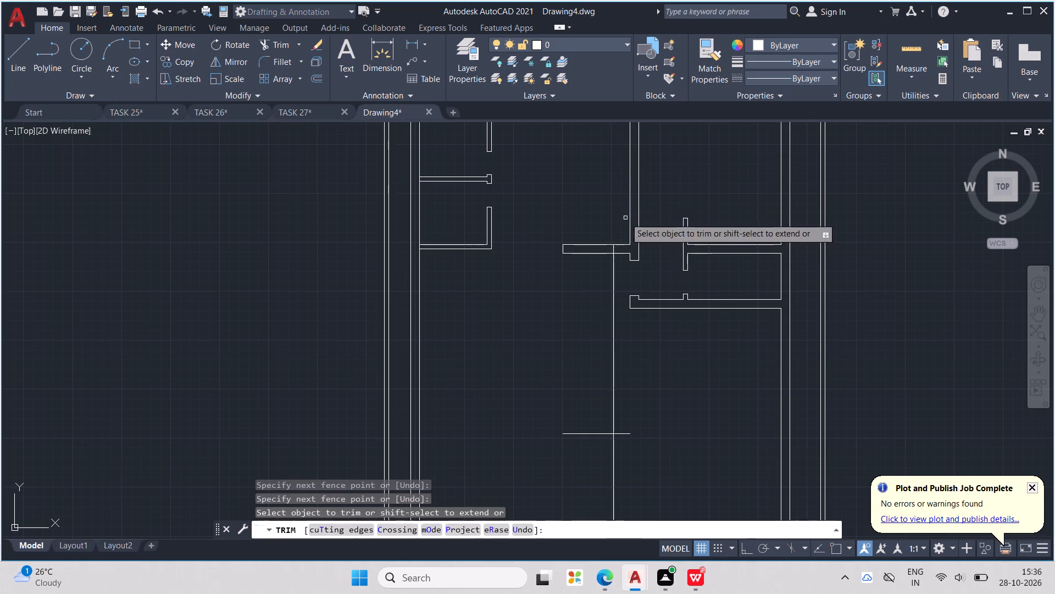
pyautogui.scroll(4, 611, 262)
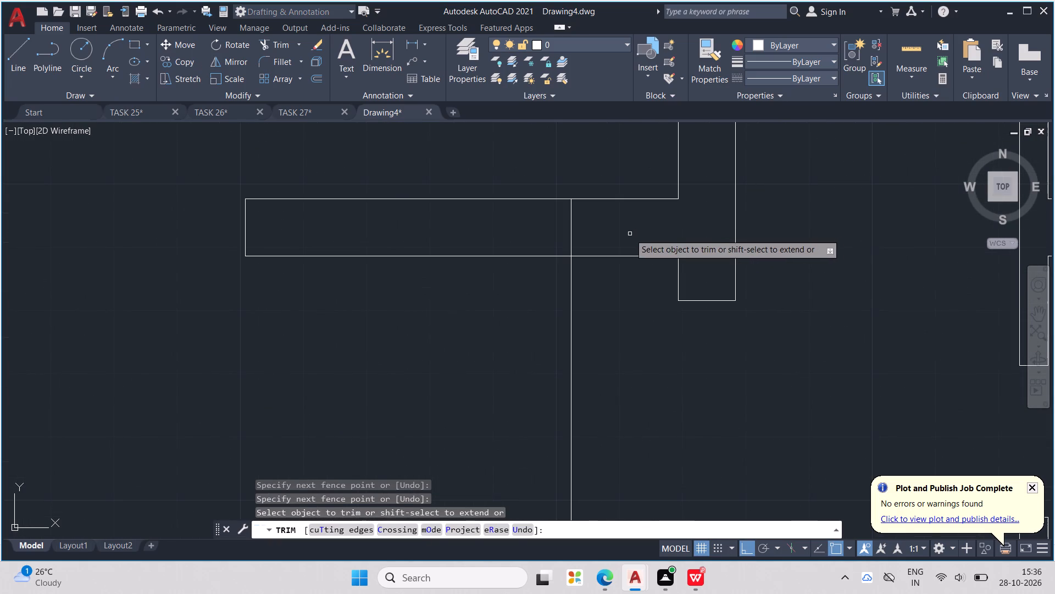
pyautogui.moveTo(630, 234); pyautogui.dragTo(554, 238)
pyautogui.scroll(-5, 552, 237)
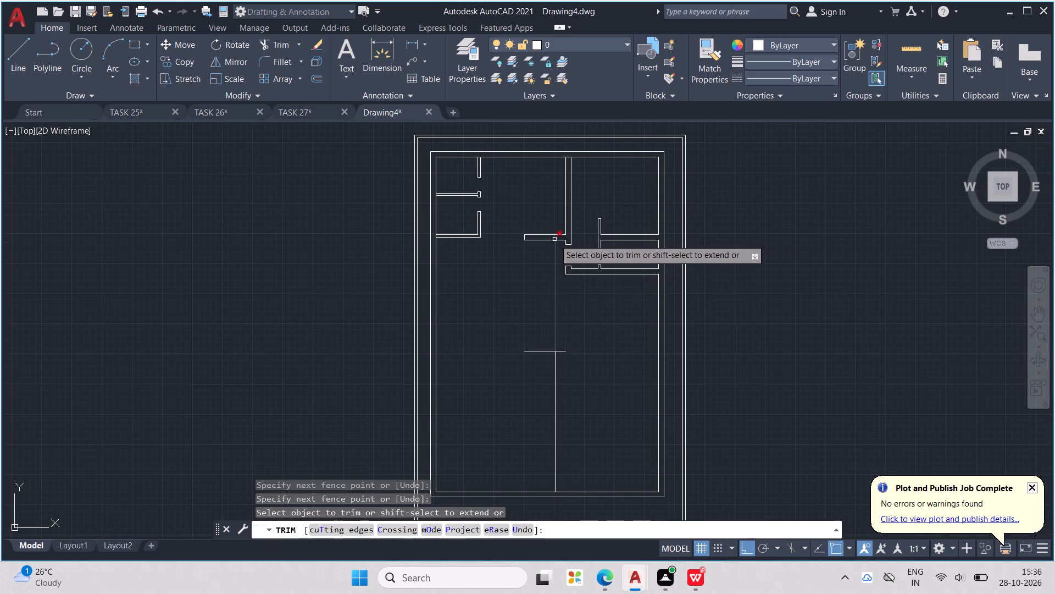
pyautogui.press('Escape')
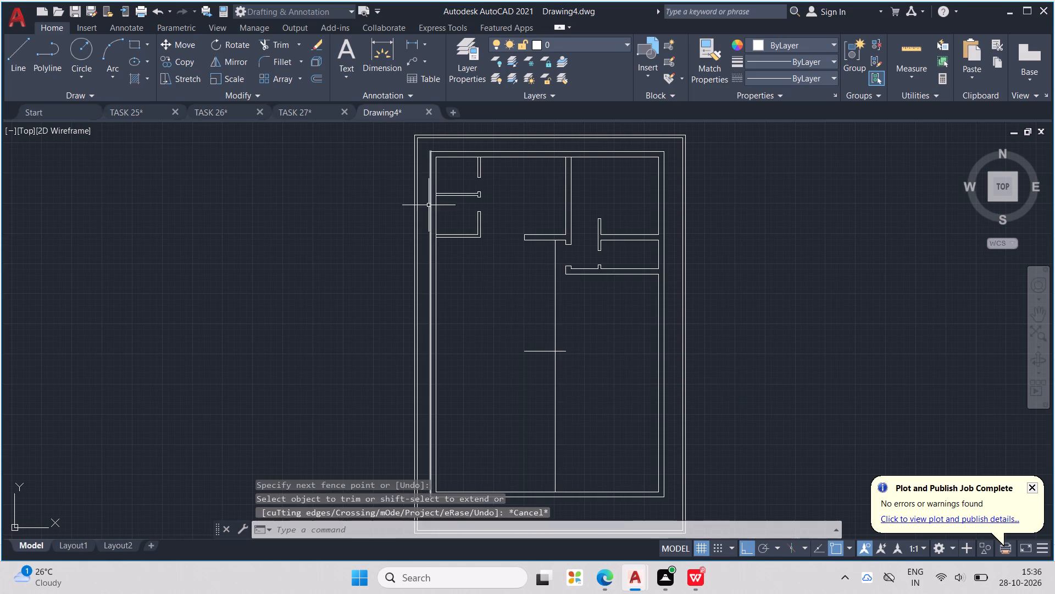
pyautogui.press('Escape')
pyautogui.press('Escape')
pyautogui.press('Escape')
pyautogui.press('Escape')
pyautogui.press('Escape')
pyautogui.press('Escape')
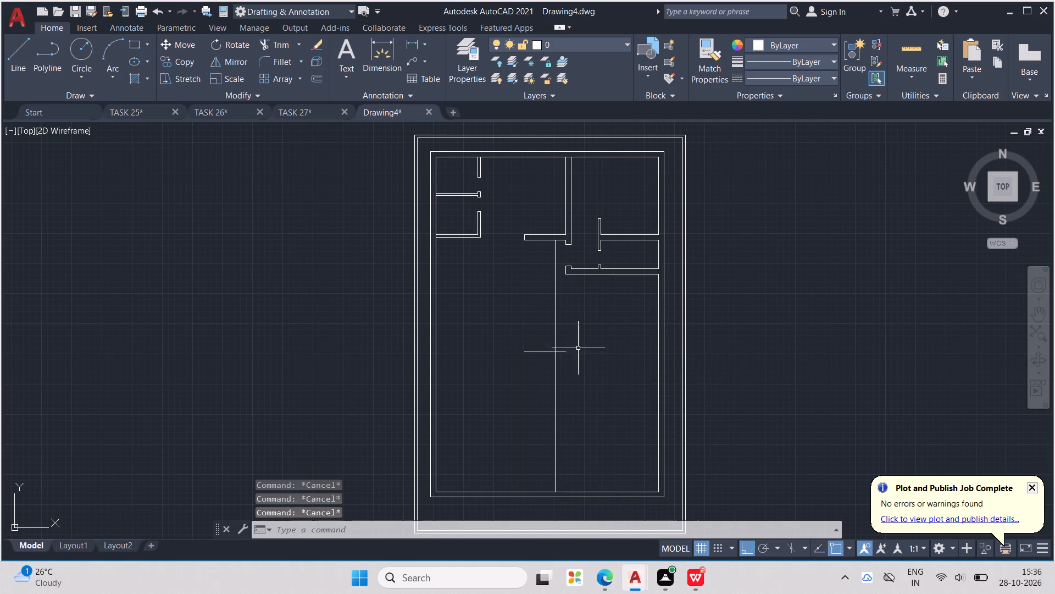
# Trim the part of the 15'4" offset horizontal line that extends east of the new vertical line.
pyautogui.press('t')
pyautogui.press('r')
pyautogui.press('Return')
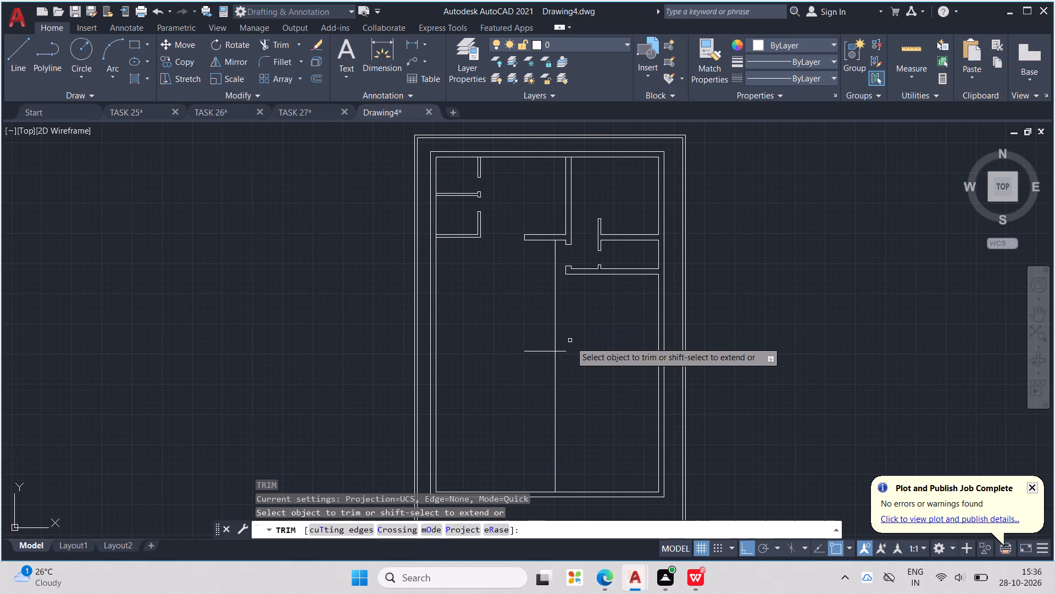
pyautogui.click(567, 353)
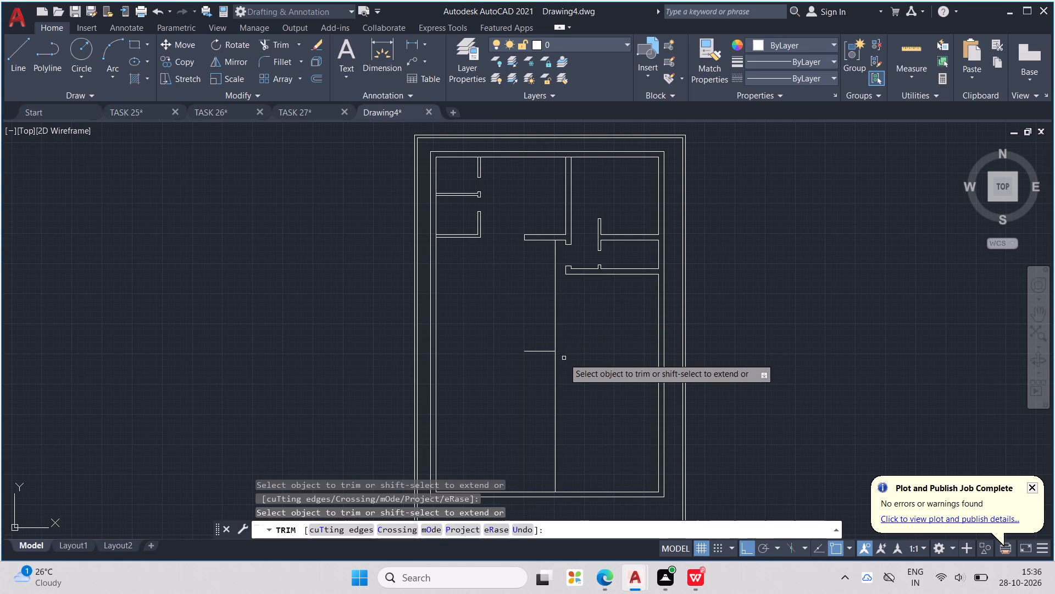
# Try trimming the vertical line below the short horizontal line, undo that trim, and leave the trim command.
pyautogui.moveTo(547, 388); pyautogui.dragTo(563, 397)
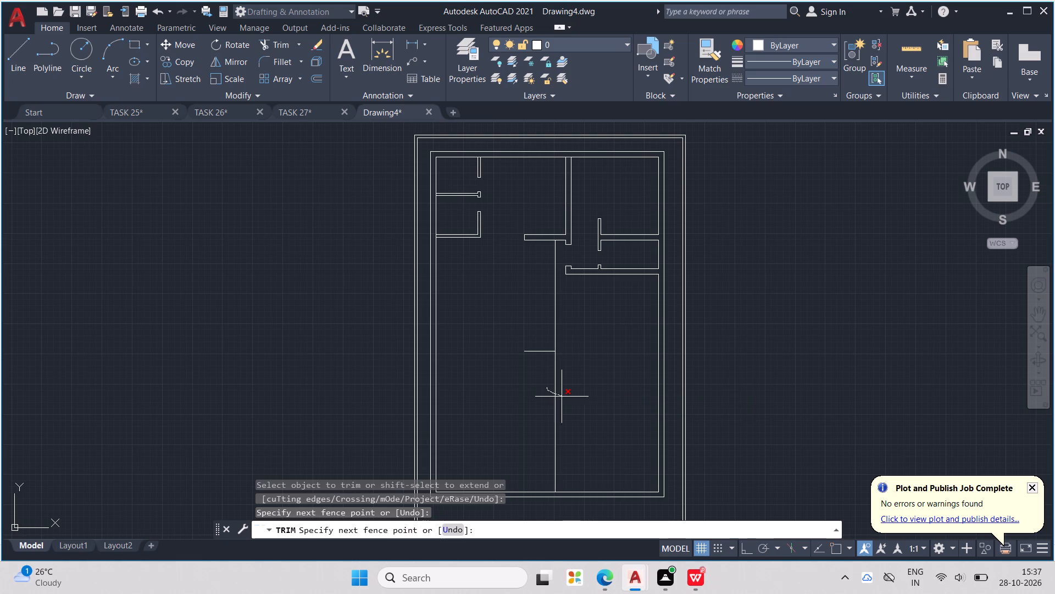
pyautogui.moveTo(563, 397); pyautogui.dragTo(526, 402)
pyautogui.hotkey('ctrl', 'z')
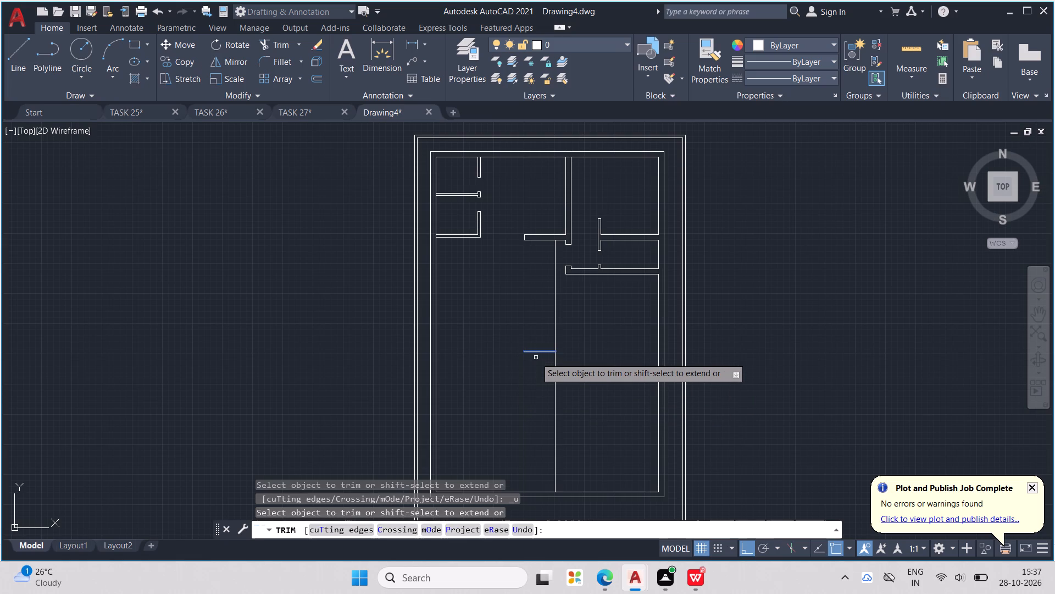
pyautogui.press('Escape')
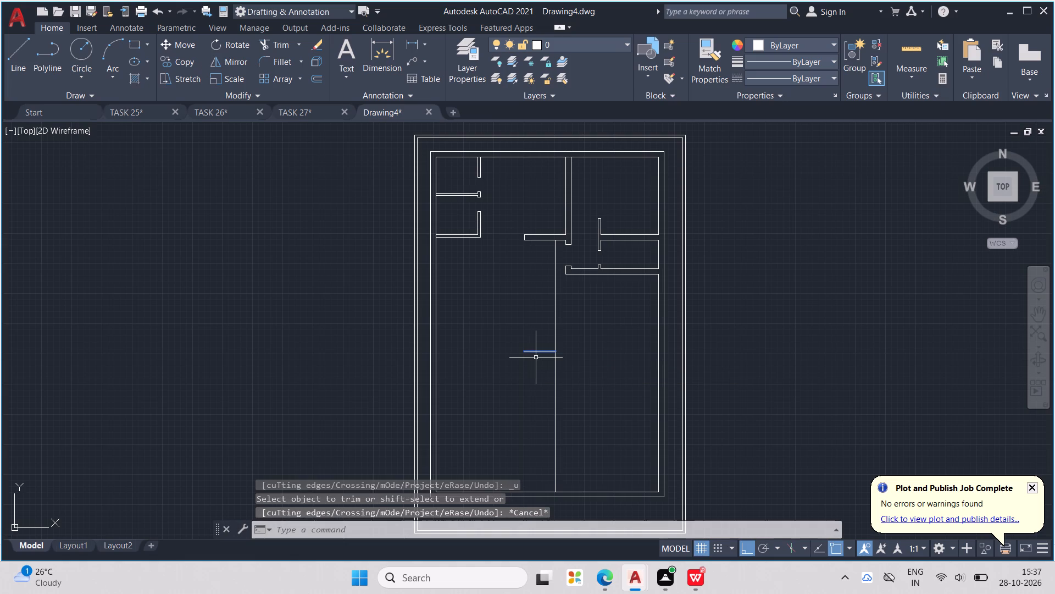
# Extend the short horizontal line west to the outer face of the building's west wall and finish extending.
pyautogui.press('Escape')
pyautogui.press('Escape')
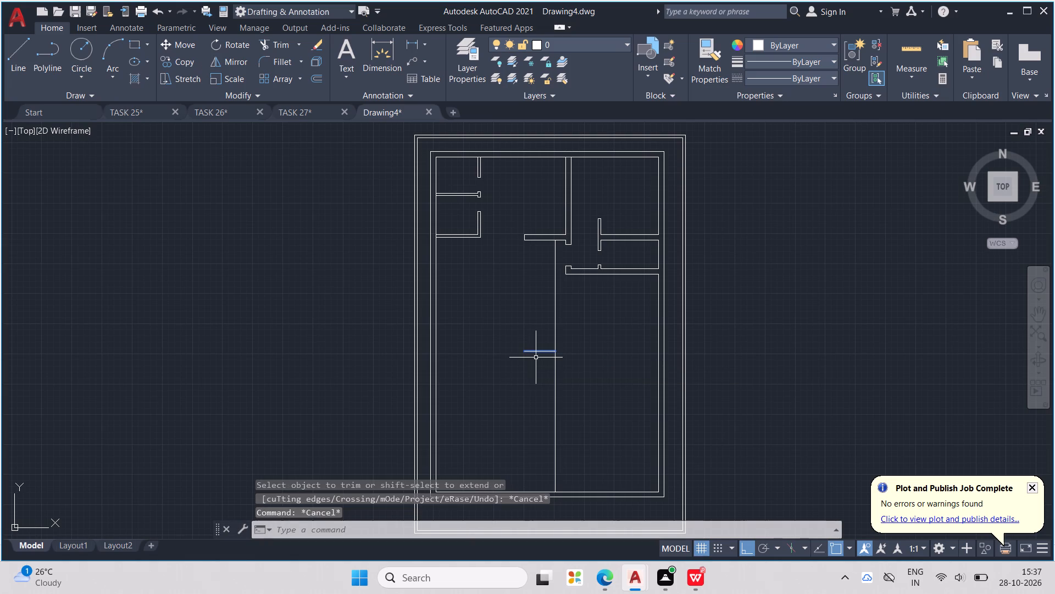
pyautogui.write('EX')
pyautogui.press('Return')
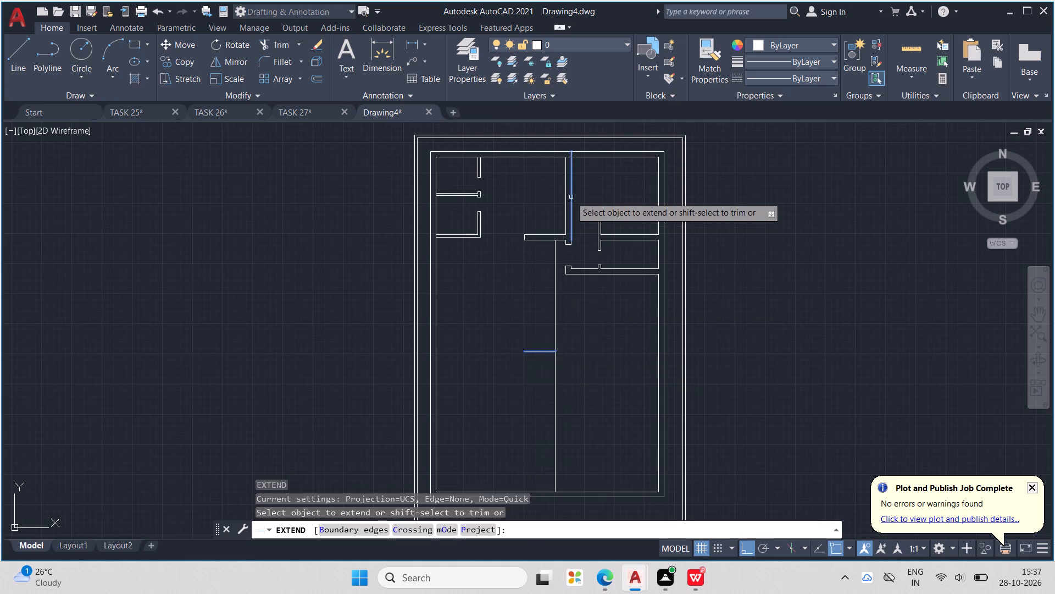
pyautogui.click(526, 351)
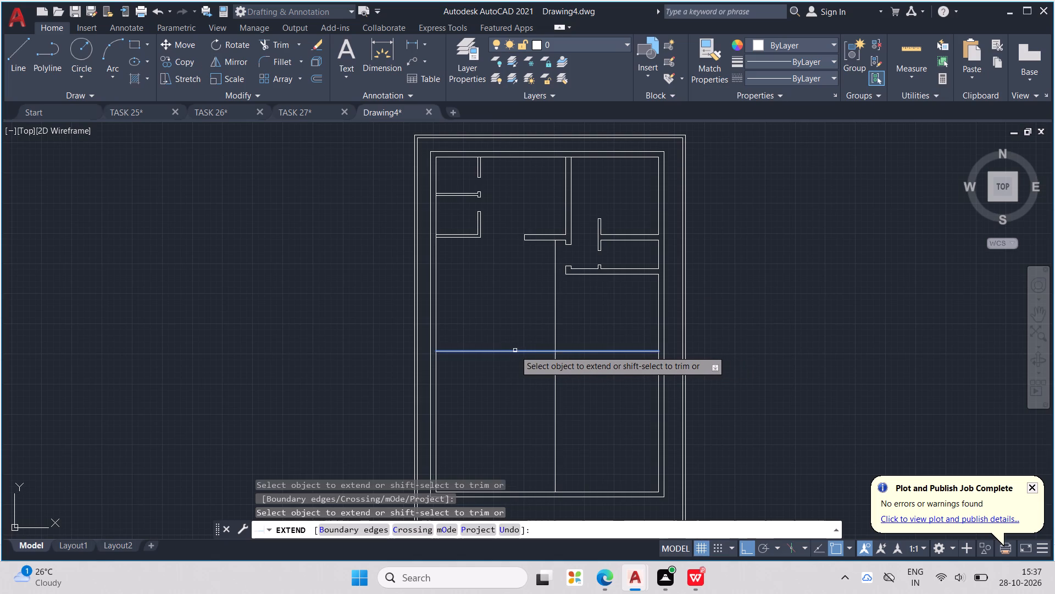
pyautogui.click(446, 350)
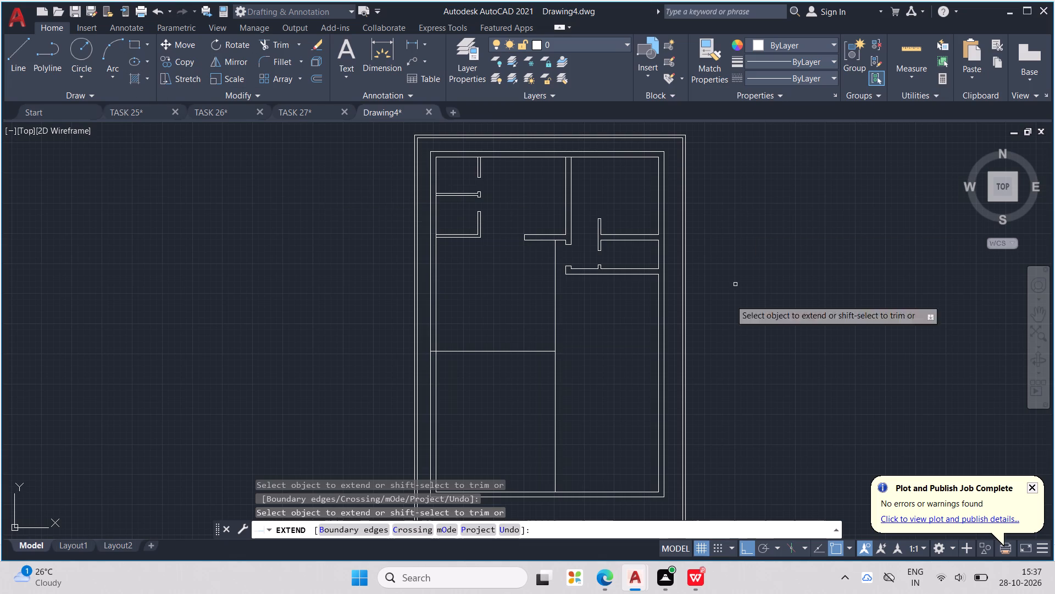
pyautogui.moveTo(507, 371); pyautogui.dragTo(562, 286, button='middle')
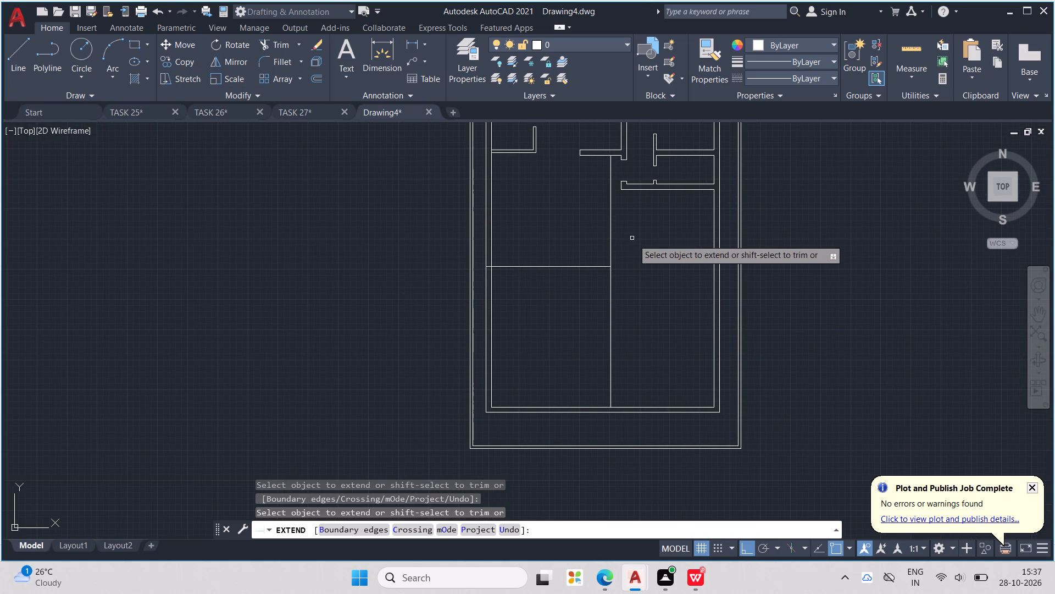
pyautogui.moveTo(637, 260); pyautogui.dragTo(577, 260, button='middle')
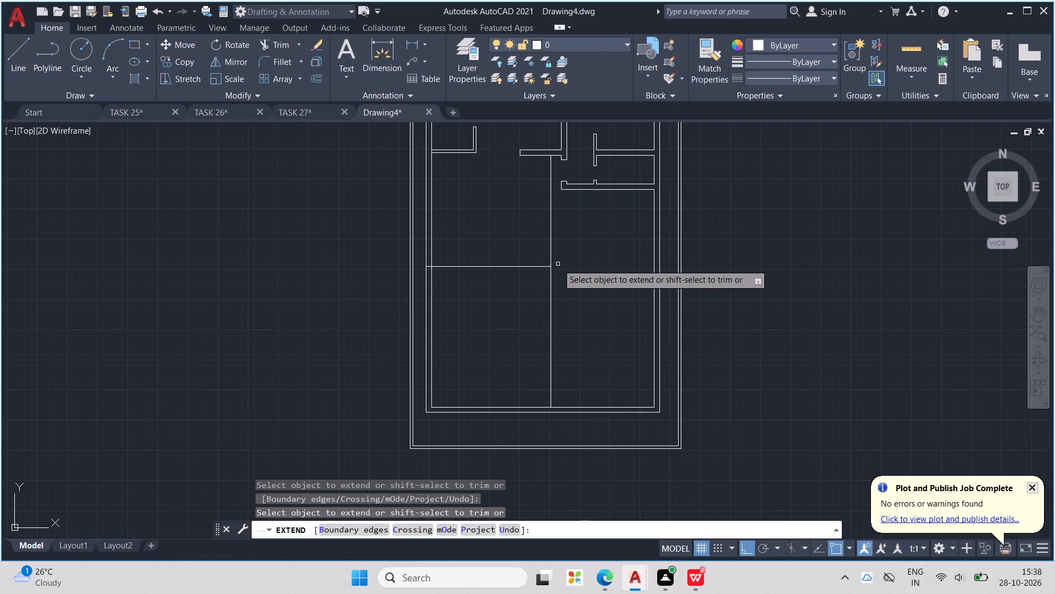
pyautogui.scroll(-2, 717, 296)
pyautogui.scroll(1, 592, 244)
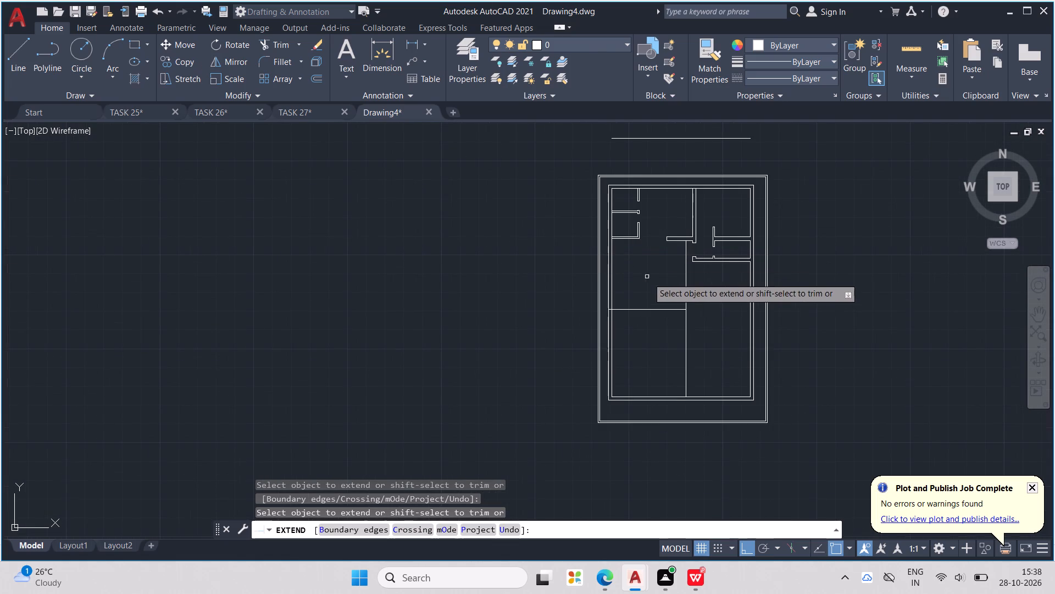
pyautogui.press('Escape')
pyautogui.press('Escape')
pyautogui.press('Escape')
pyautogui.press('Escape')
pyautogui.press('Escape')
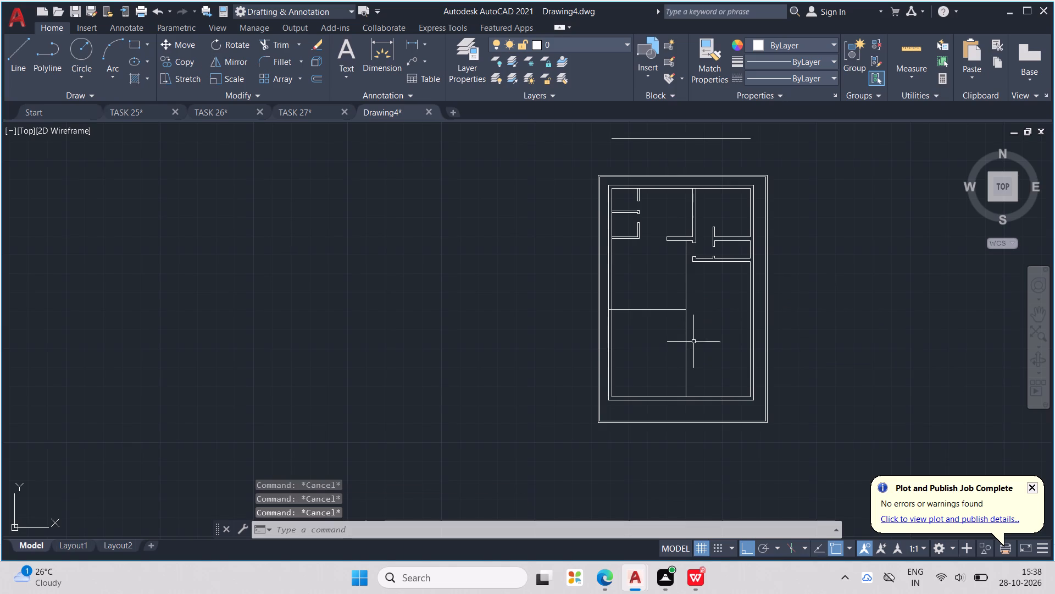
pyautogui.press('Escape')
pyautogui.press('Escape')
pyautogui.press('Escape')
# Offset the long interior vertical line 9" to the west to give the wall its thickness.
pyautogui.write('OFF')
pyautogui.press('Return')
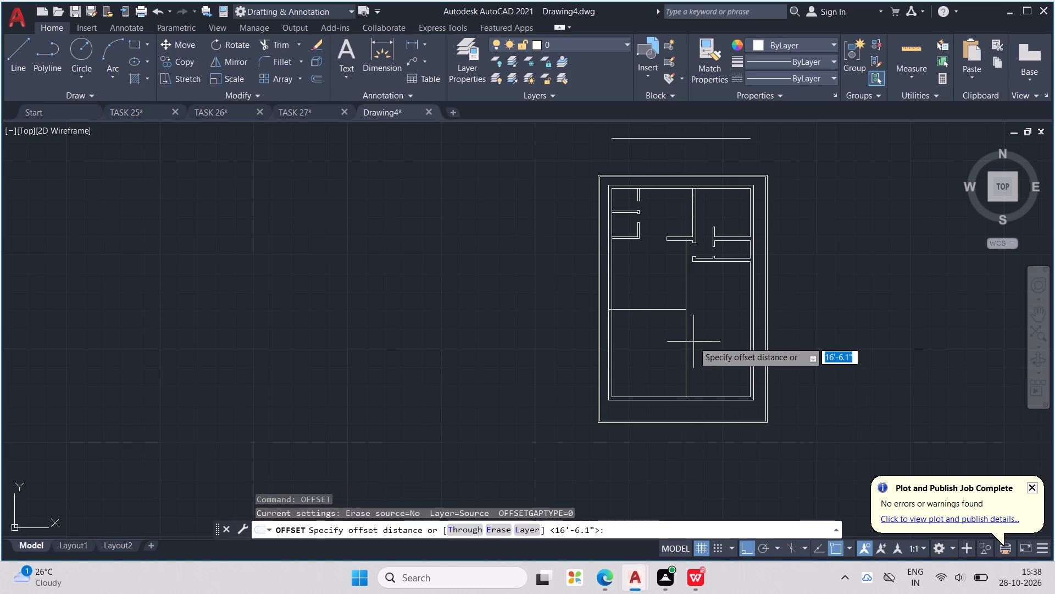
pyautogui.write('9"')
pyautogui.press('Return')
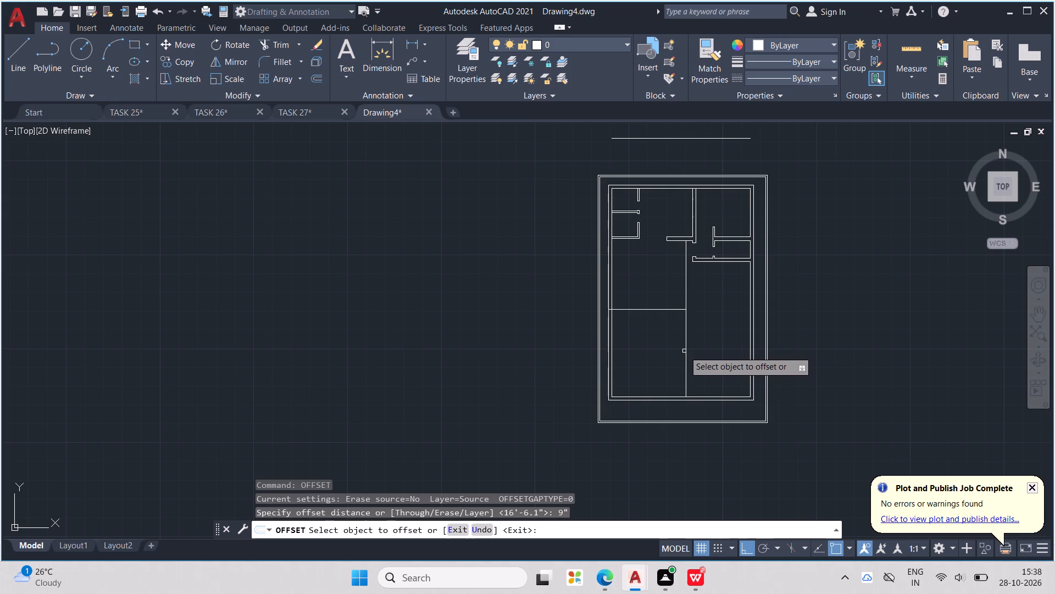
pyautogui.moveTo(686, 353); pyautogui.dragTo(653, 365, button='middle')
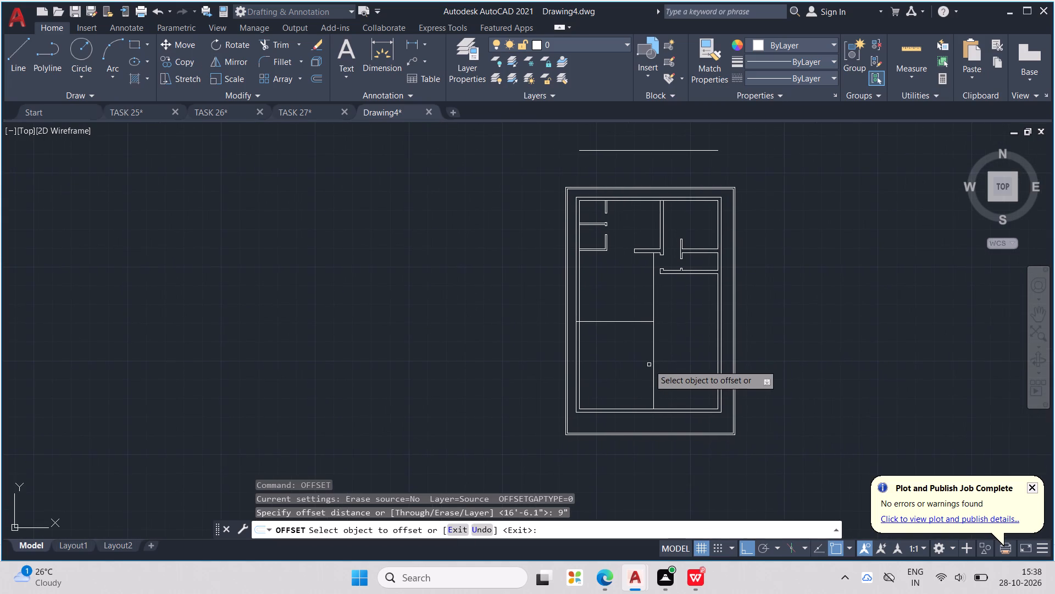
pyautogui.click(656, 360)
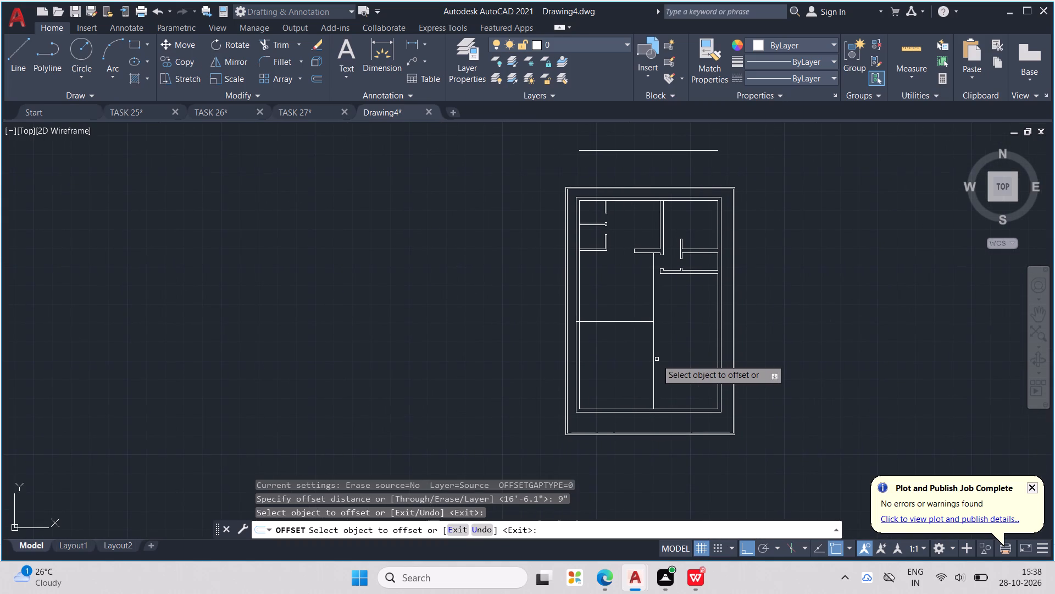
pyautogui.click(654, 359)
pyautogui.click(636, 362)
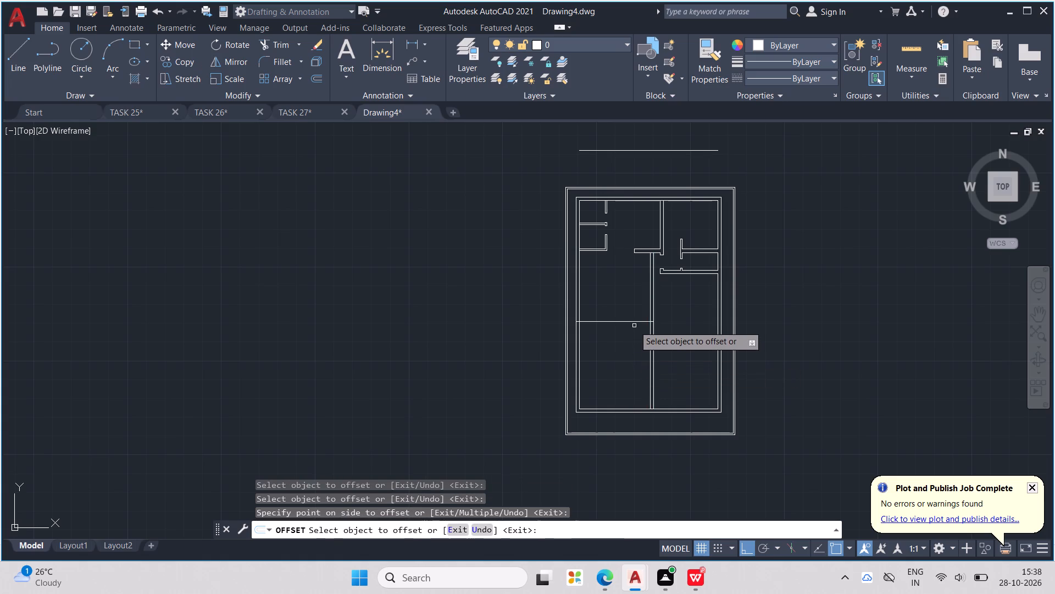
# Offset the extended horizontal line 9" to the north as the wall's second face, and finish offsetting.
pyautogui.scroll(1, 637, 288)
pyautogui.moveTo(636, 285); pyautogui.dragTo(635, 316, button='middle')
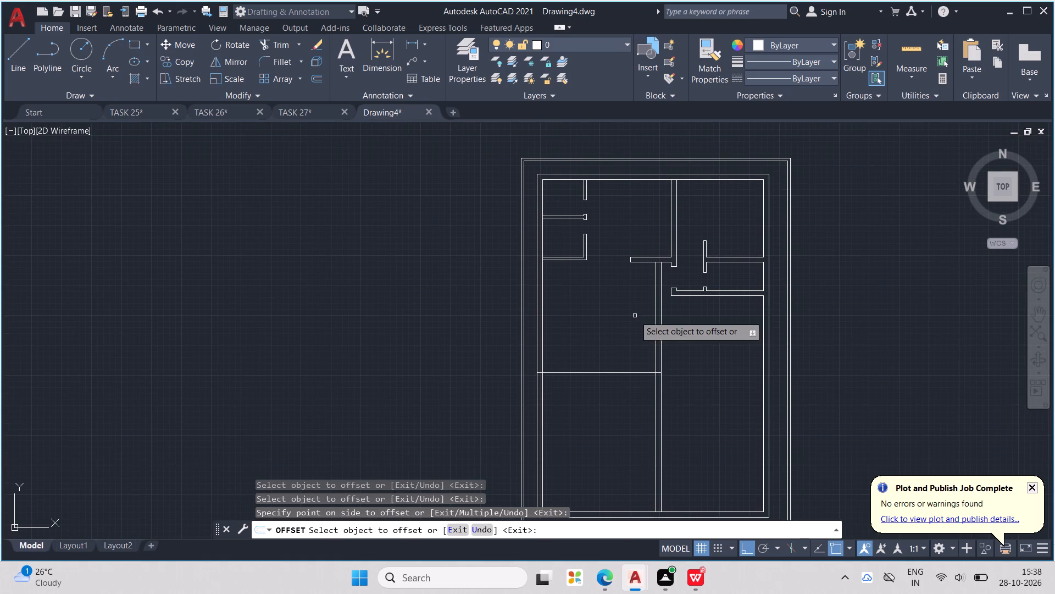
pyautogui.click(629, 374)
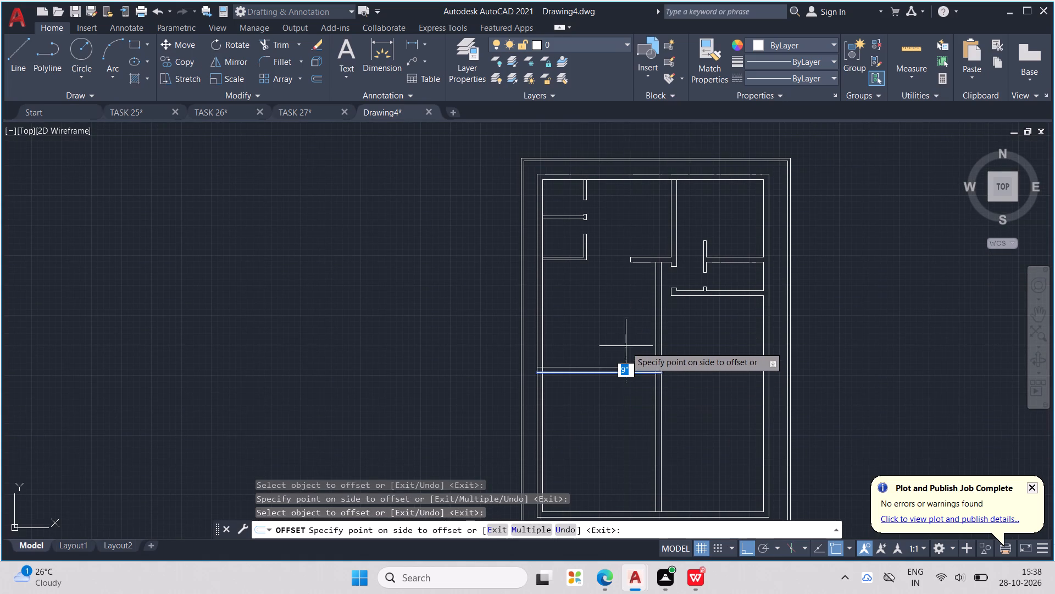
pyautogui.click(625, 337)
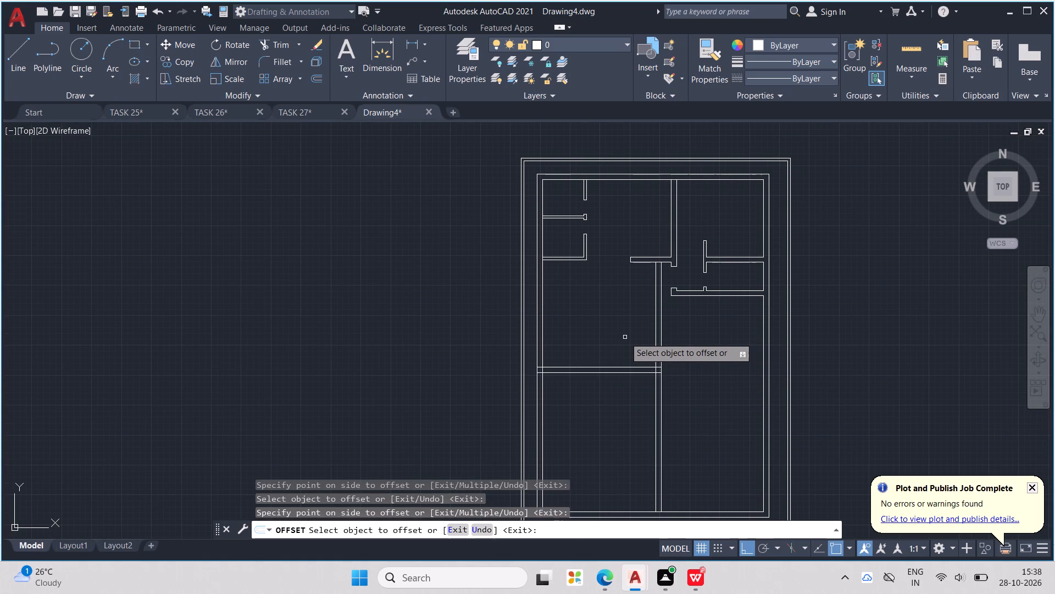
pyautogui.press('Escape')
pyautogui.press('Escape')
pyautogui.press('Escape')
pyautogui.press('Escape')
pyautogui.press('Escape')
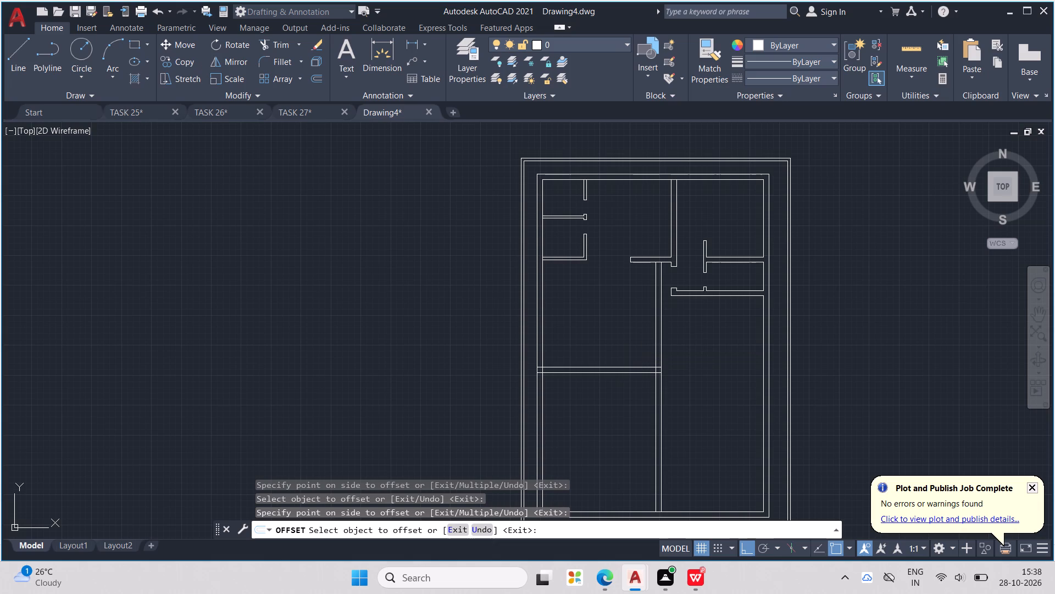
pyautogui.press('Escape')
pyautogui.press('Escape')
pyautogui.moveTo(634, 332); pyautogui.dragTo(608, 338, button='middle')
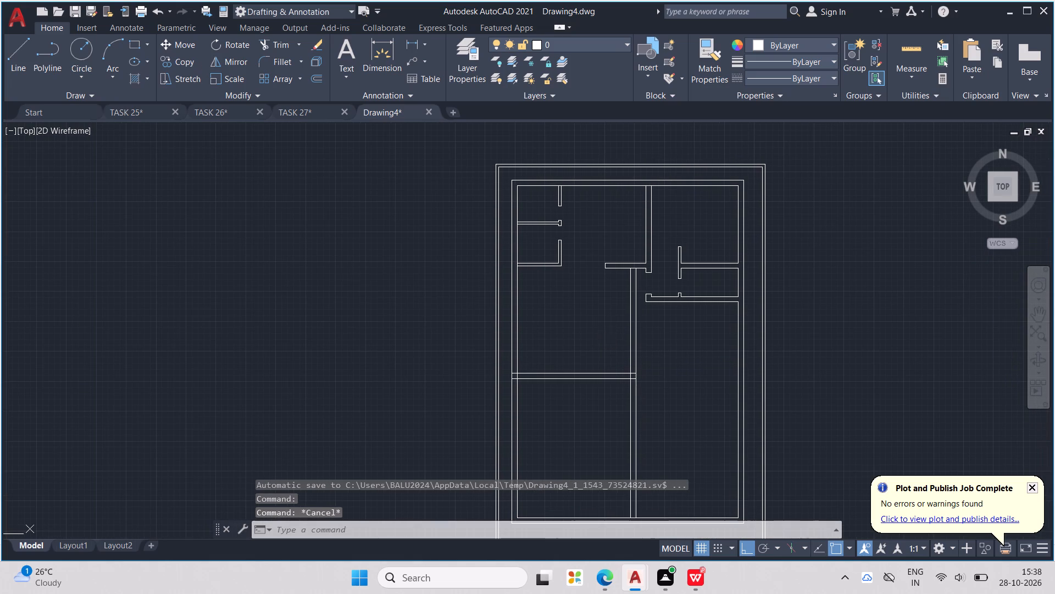
pyautogui.press('Escape')
pyautogui.press('Escape')
pyautogui.press('Escape')
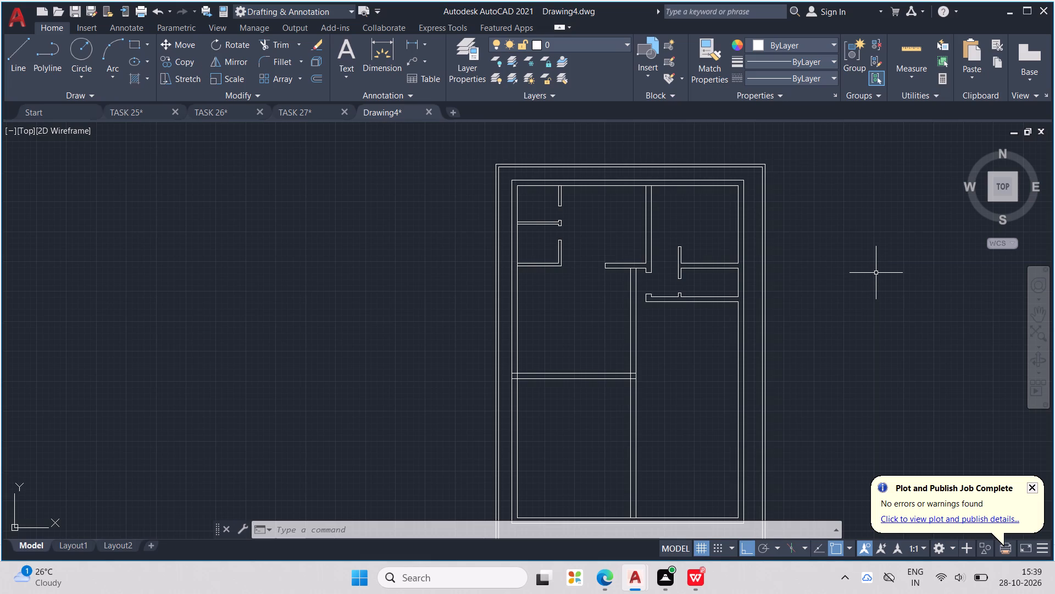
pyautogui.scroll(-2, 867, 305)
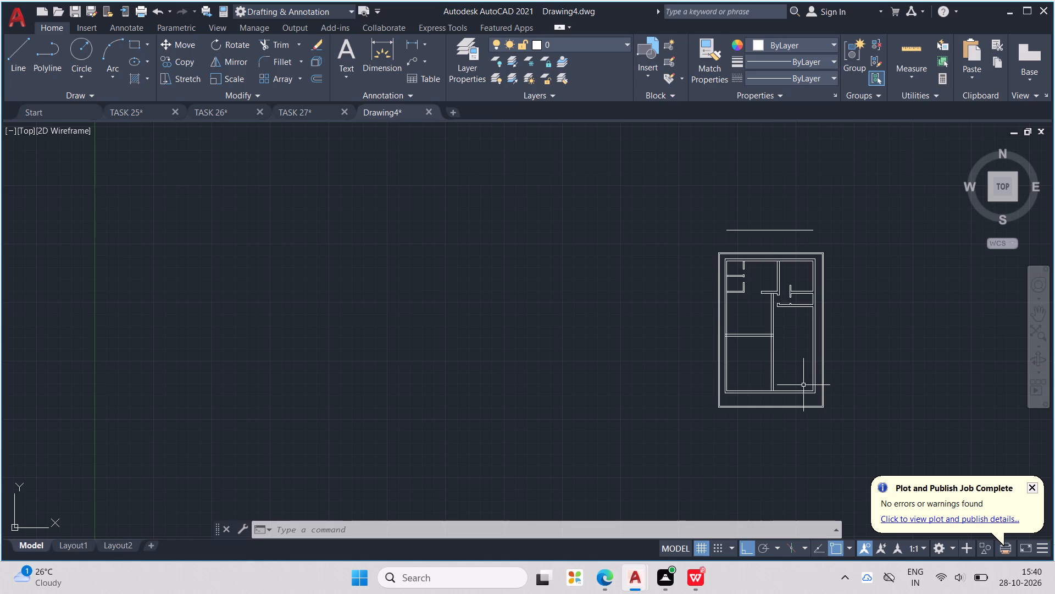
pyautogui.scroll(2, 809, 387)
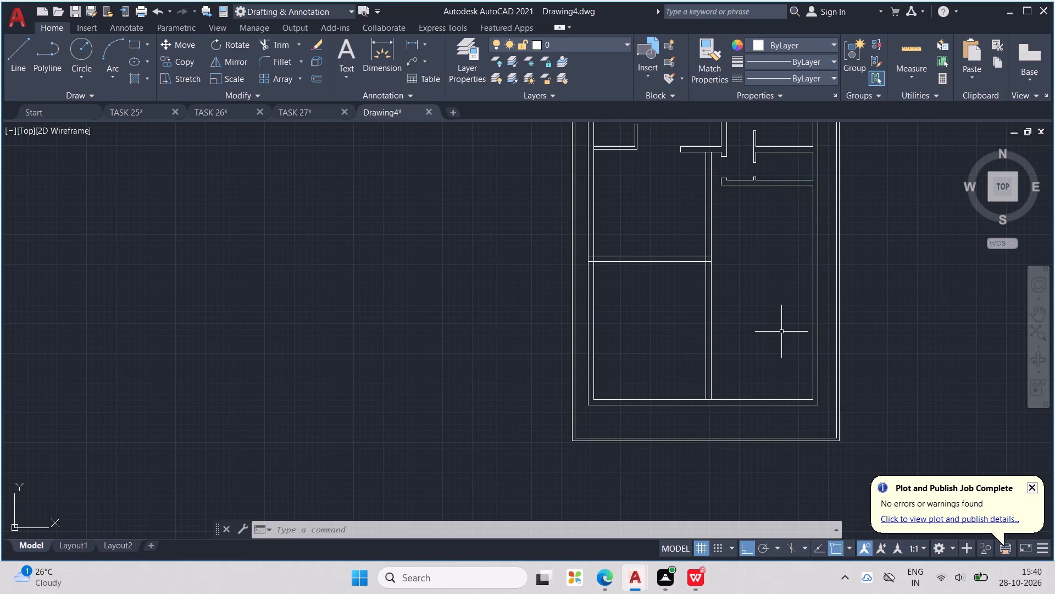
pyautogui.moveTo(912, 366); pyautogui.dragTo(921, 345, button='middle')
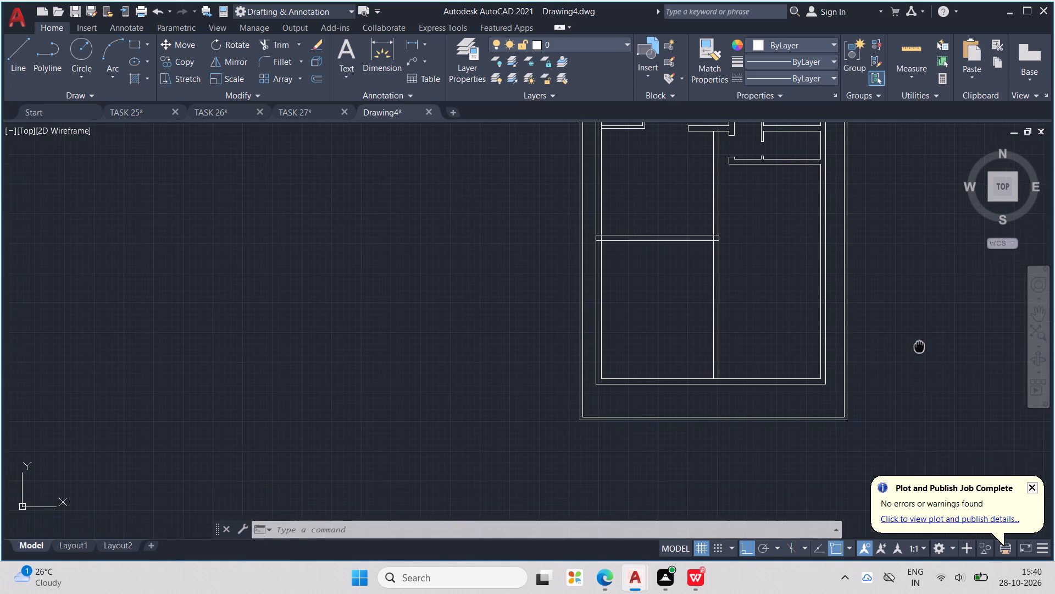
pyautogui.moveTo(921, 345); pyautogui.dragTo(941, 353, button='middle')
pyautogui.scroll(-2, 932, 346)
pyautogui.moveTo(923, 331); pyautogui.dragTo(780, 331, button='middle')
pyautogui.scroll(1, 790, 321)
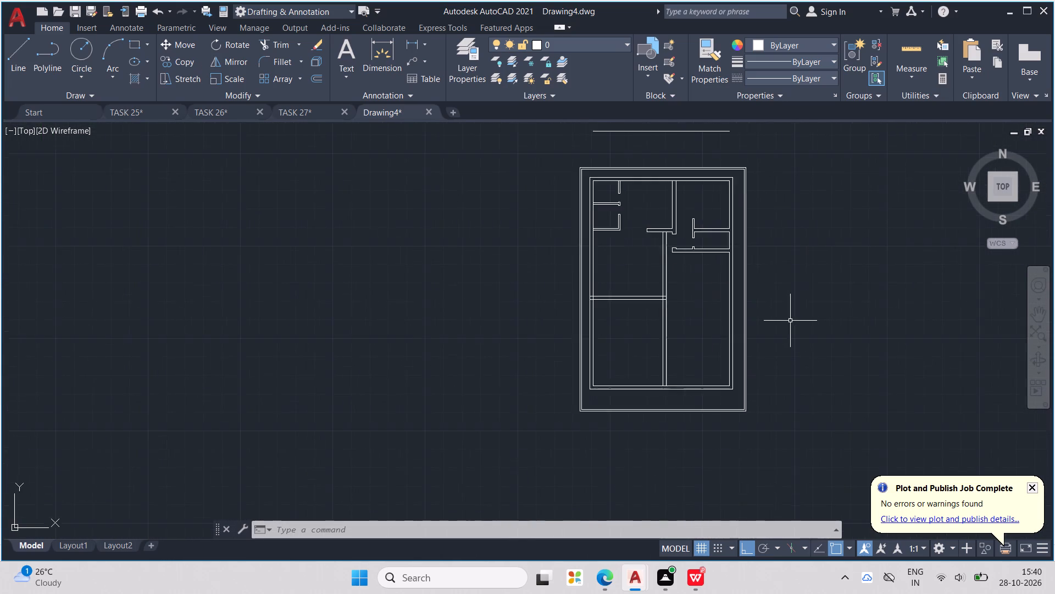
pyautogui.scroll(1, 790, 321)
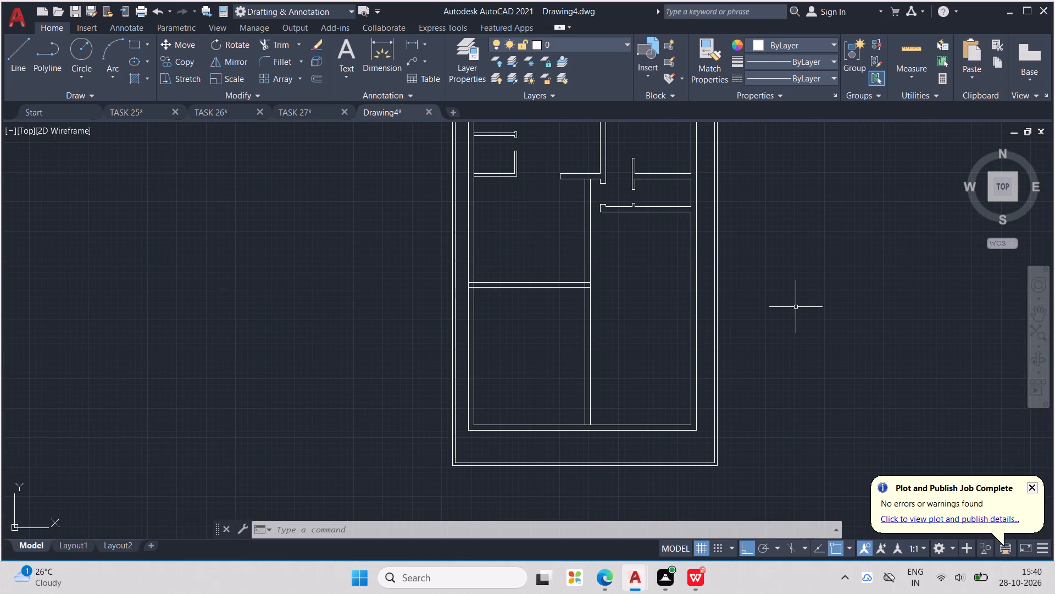
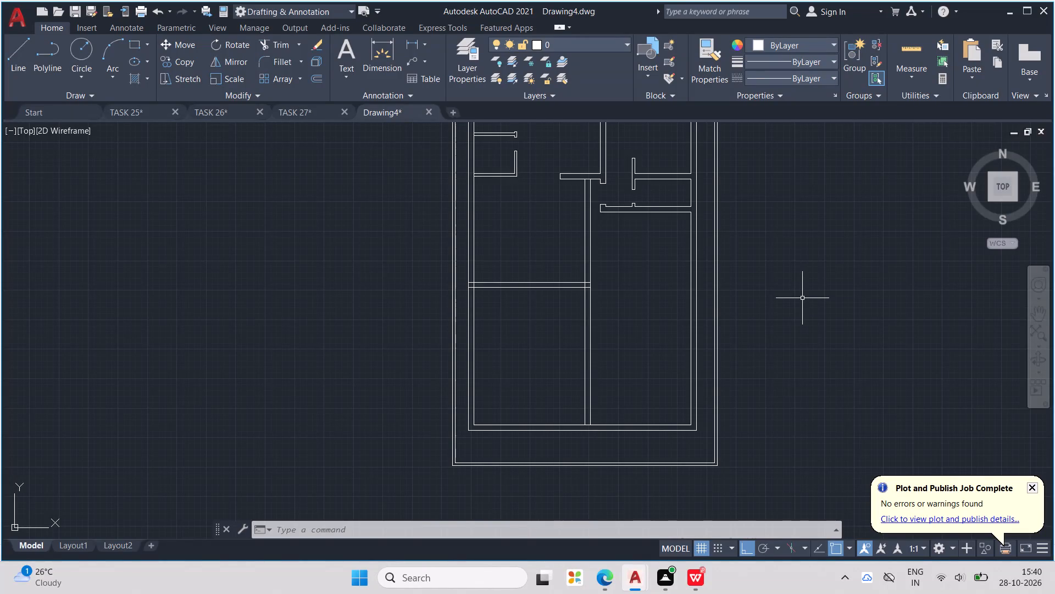
# Draw a line 3' south from the southwest corner of the eastern room's wall stub, continuing west to the building's west wall.
pyautogui.moveTo(800, 296); pyautogui.dragTo(825, 345, button='middle')
pyautogui.scroll(-1, 813, 316)
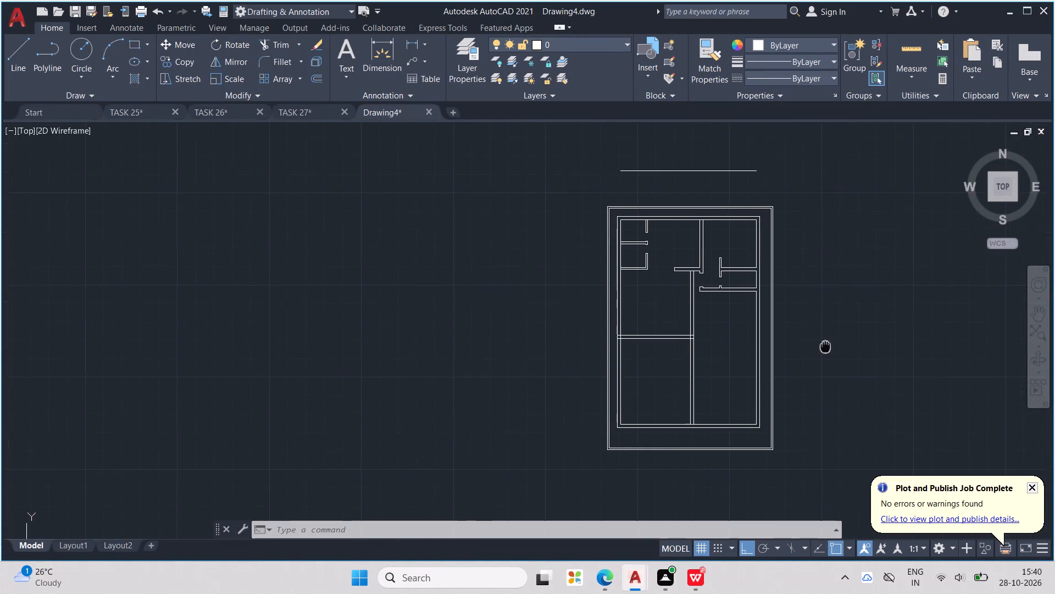
pyautogui.moveTo(825, 345); pyautogui.dragTo(786, 339, button='middle')
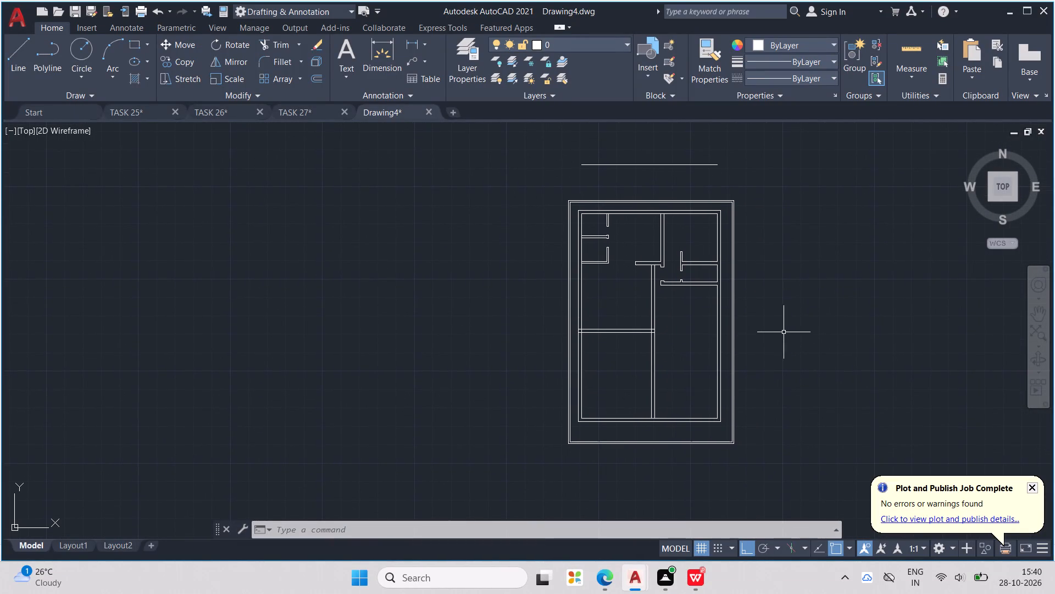
pyautogui.scroll(2, 646, 290)
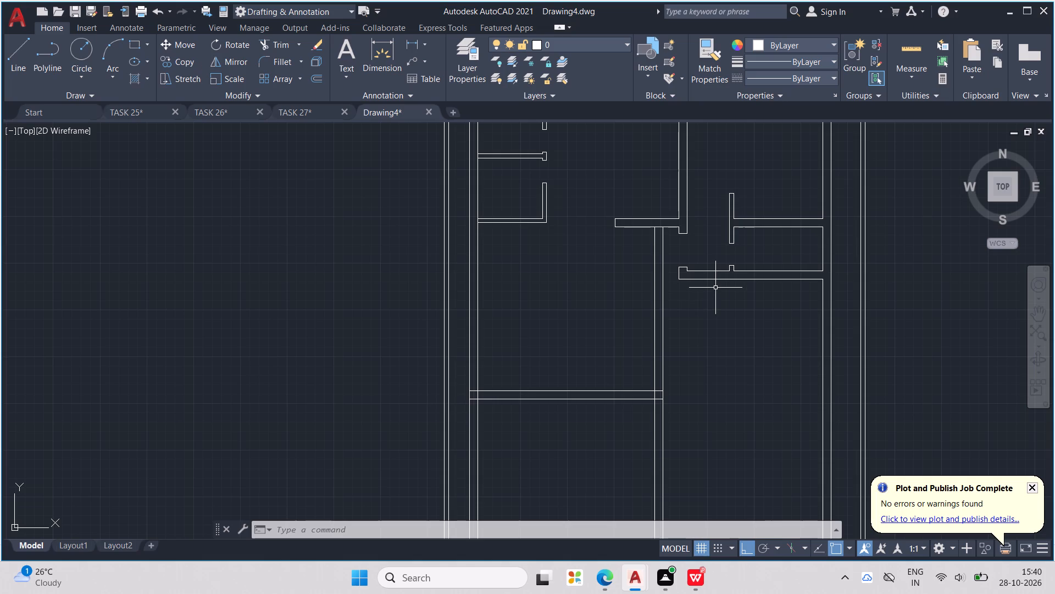
pyautogui.press('l')
pyautogui.press('Return')
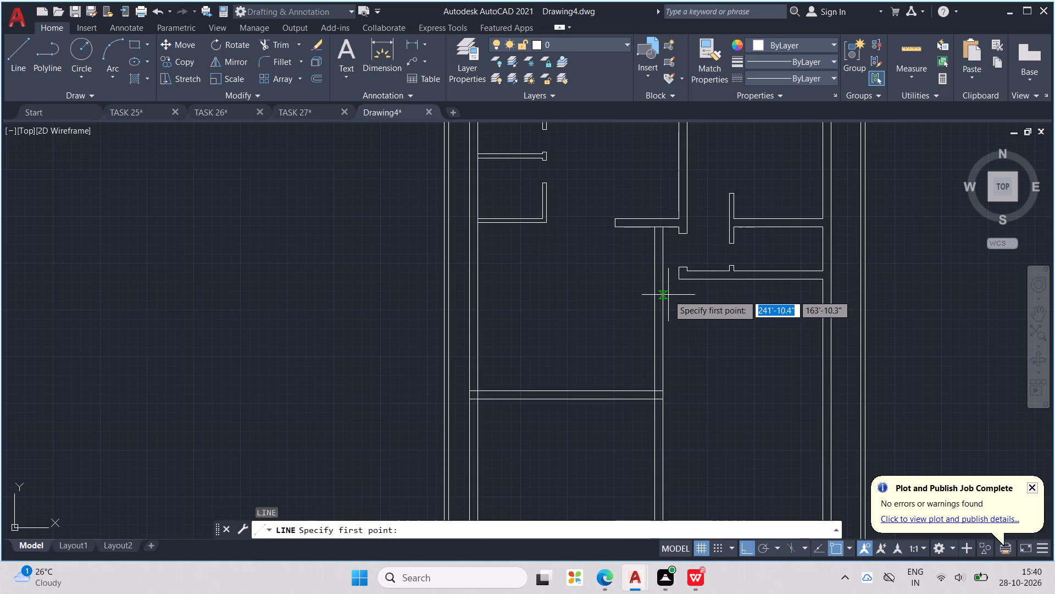
pyautogui.click(676, 282)
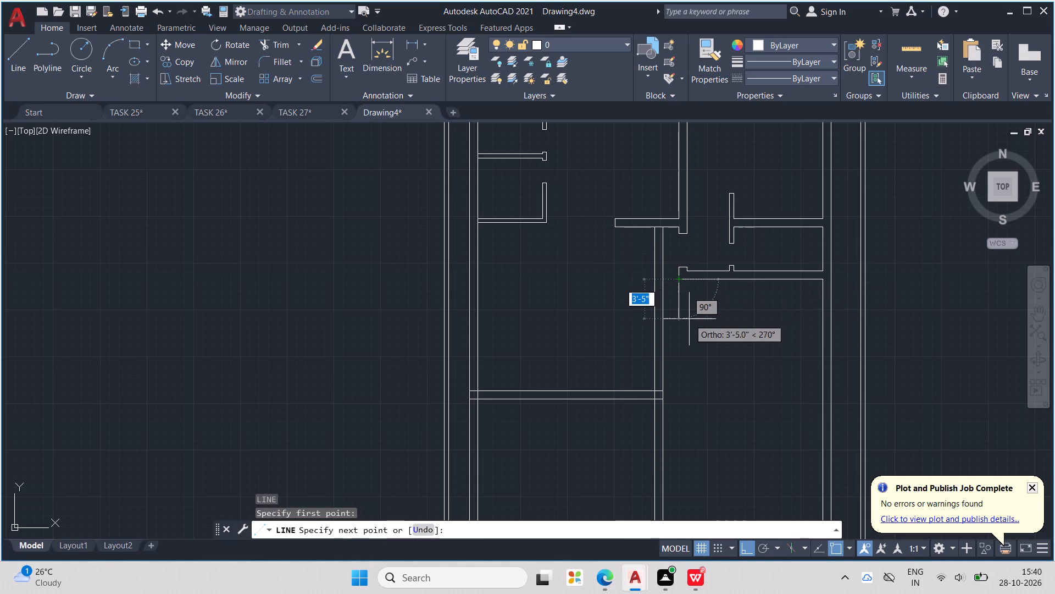
pyautogui.write("3'")
pyautogui.press('Return')
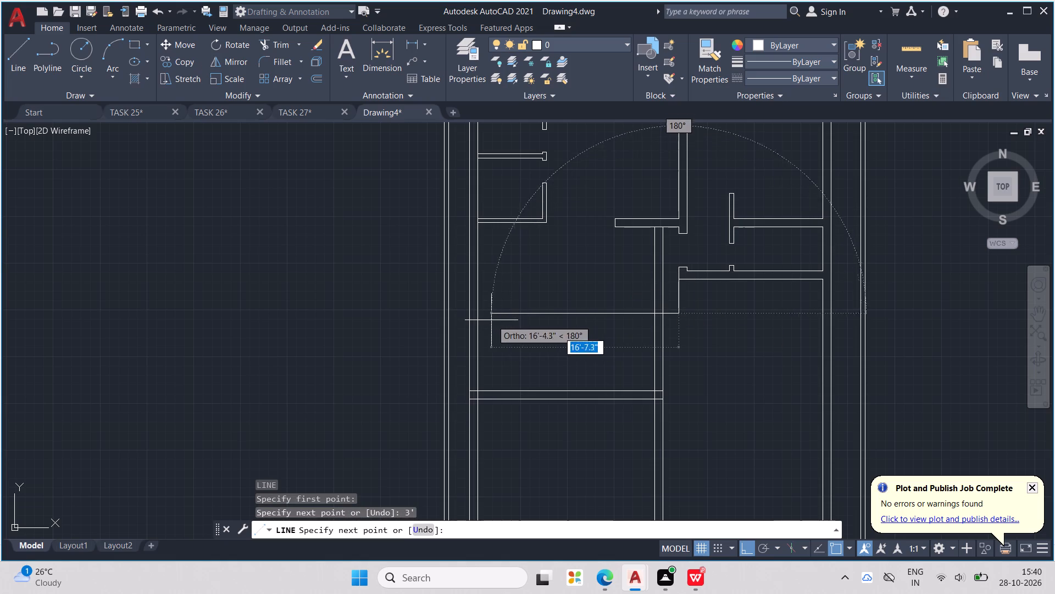
pyautogui.click(476, 315)
pyautogui.press('Escape')
pyautogui.press('Escape')
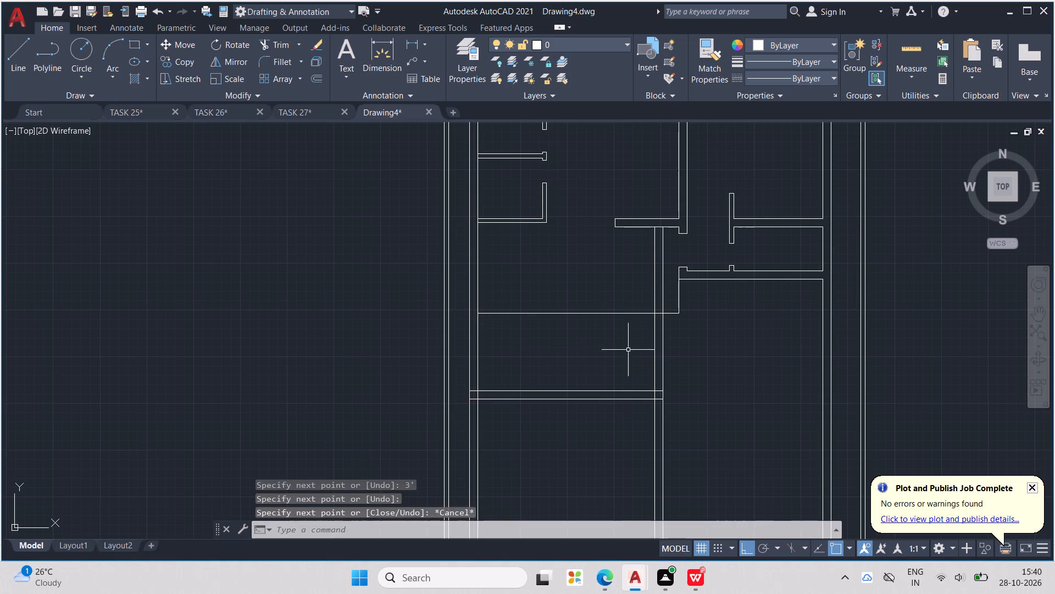
pyautogui.press('Escape')
pyautogui.press('Escape')
# Trim away the 3' vertical segment with its overhang and the long interior wall lines north of the new horizontal line.
pyautogui.write('TR')
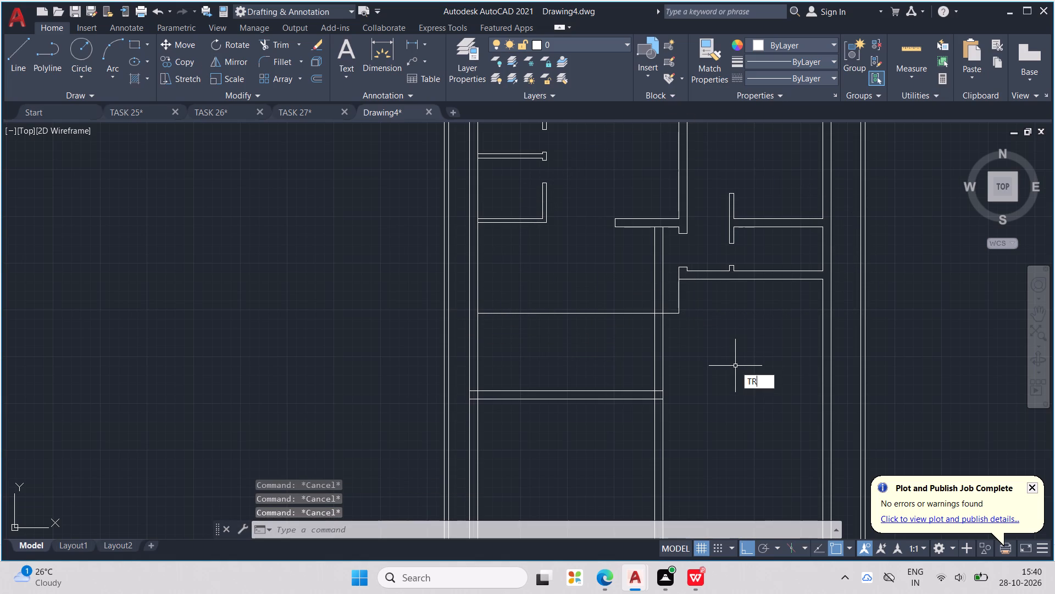
pyautogui.press('Return')
pyautogui.moveTo(681, 307); pyautogui.dragTo(665, 317)
pyautogui.scroll(-2, 682, 321)
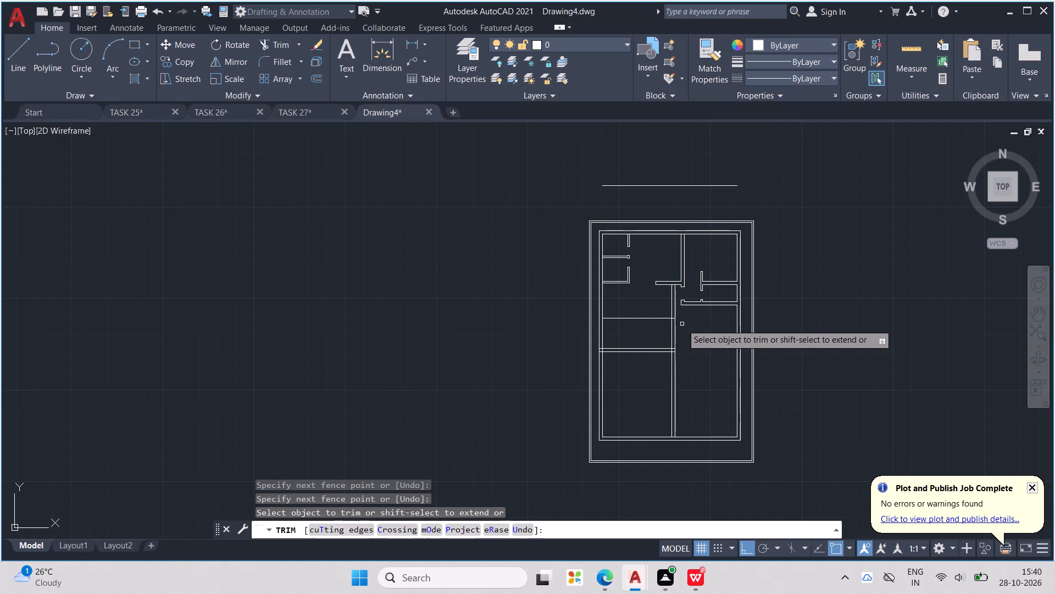
pyautogui.moveTo(670, 300); pyautogui.dragTo(662, 345, button='middle')
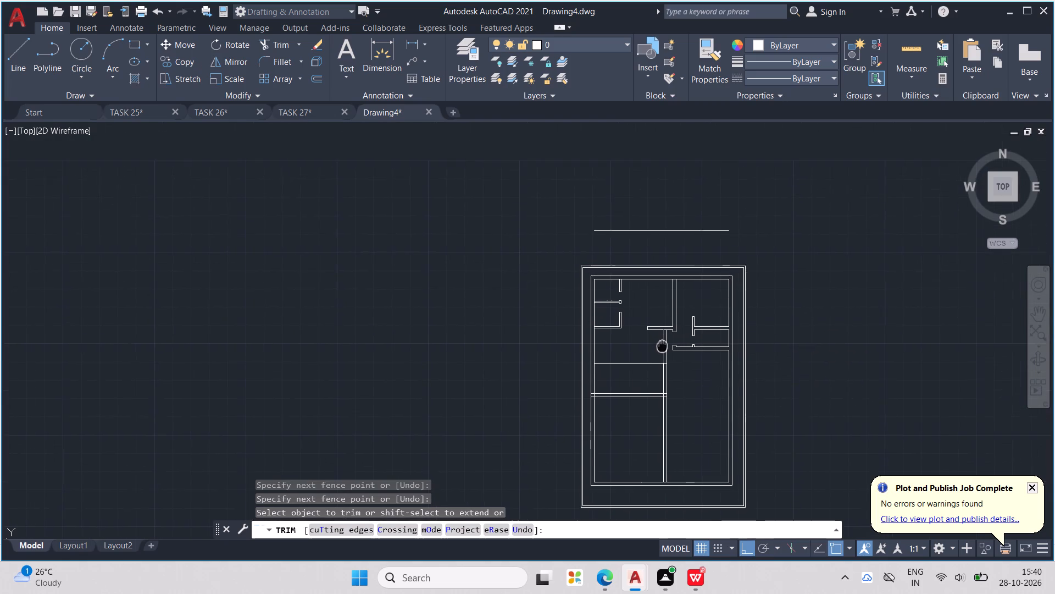
pyautogui.moveTo(662, 345); pyautogui.dragTo(662, 348, button='middle')
pyautogui.scroll(1, 689, 336)
pyautogui.moveTo(660, 342); pyautogui.dragTo(656, 342)
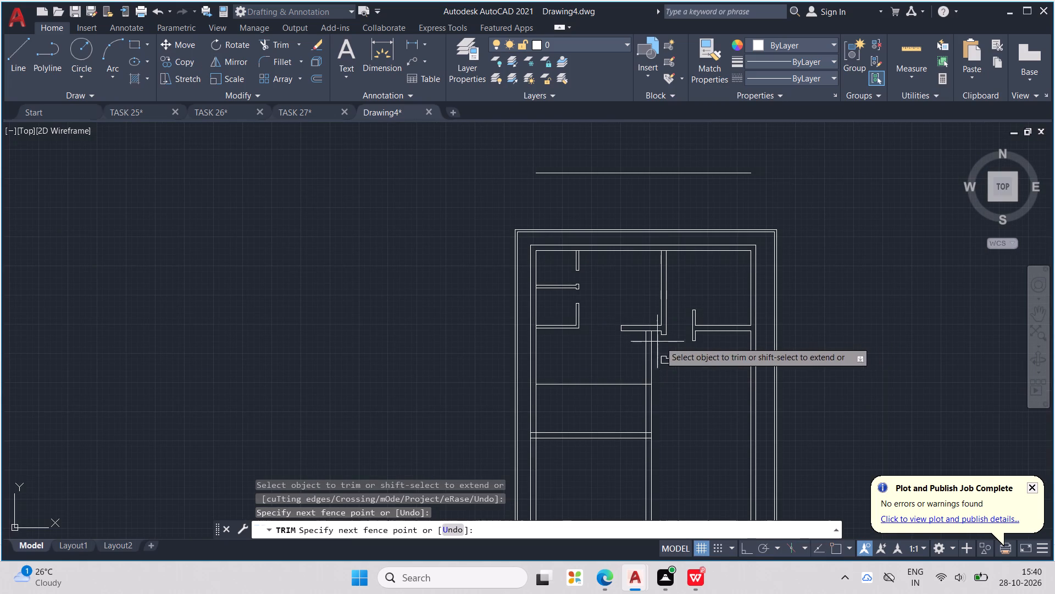
pyautogui.moveTo(656, 342); pyautogui.dragTo(627, 354)
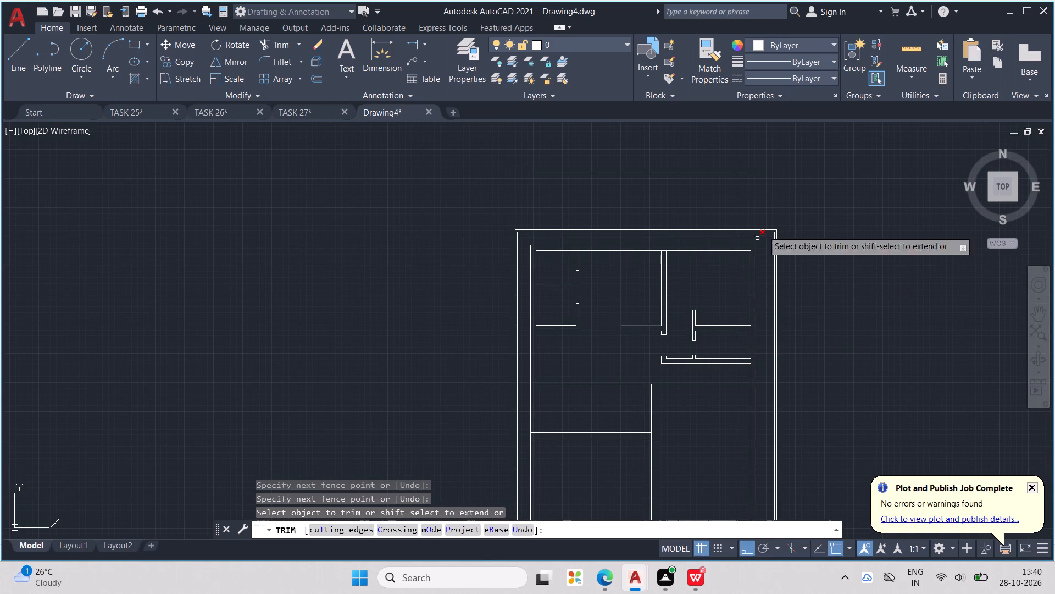
# Load the JIS_08_15 linetype and make it the current linetype.
pyautogui.click(798, 79)
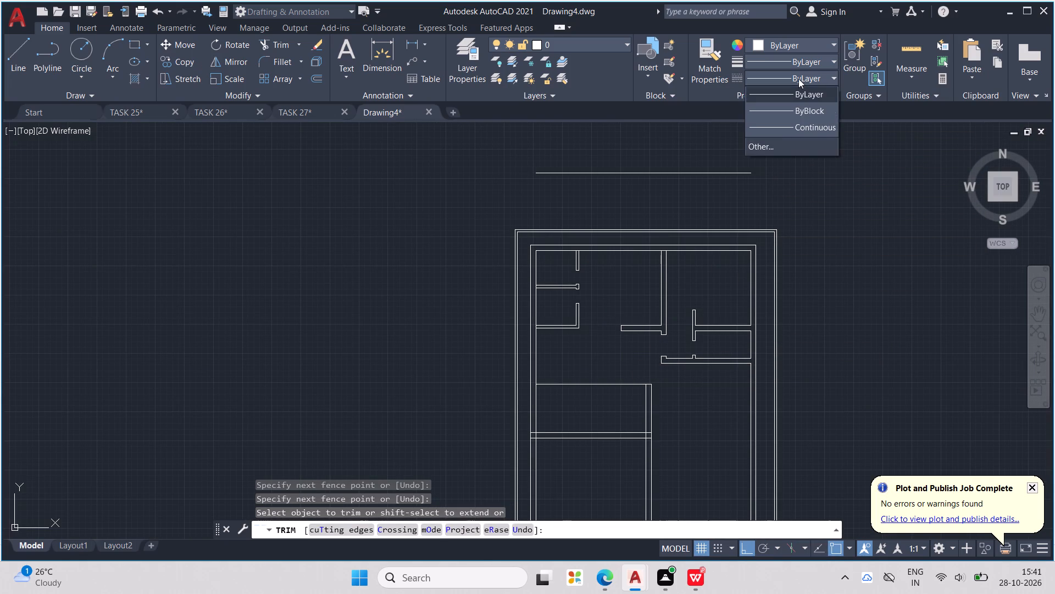
pyautogui.click(790, 149)
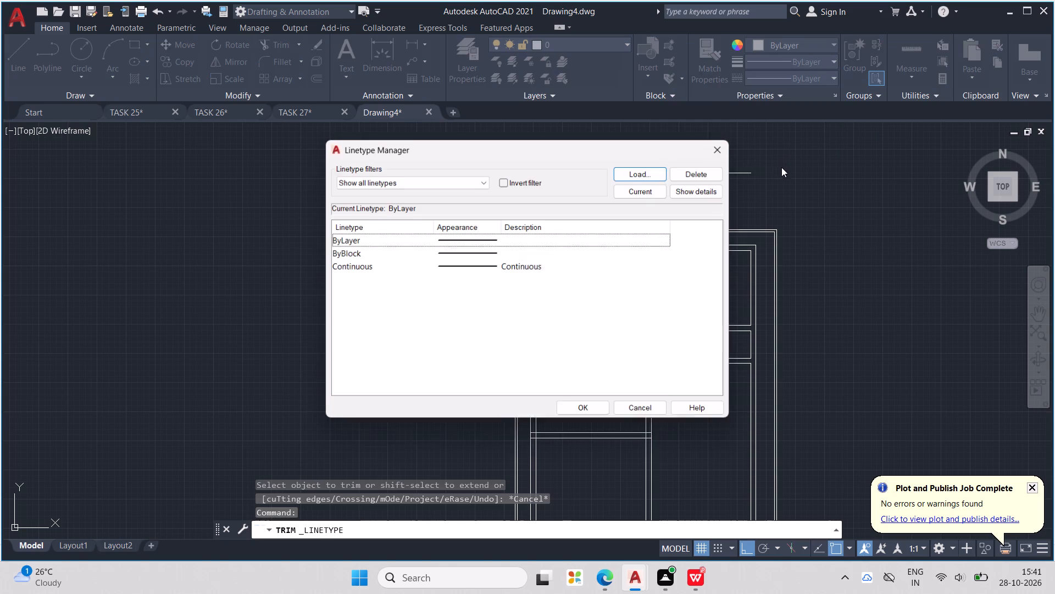
pyautogui.click(652, 171)
pyautogui.scroll(-2, 613, 250)
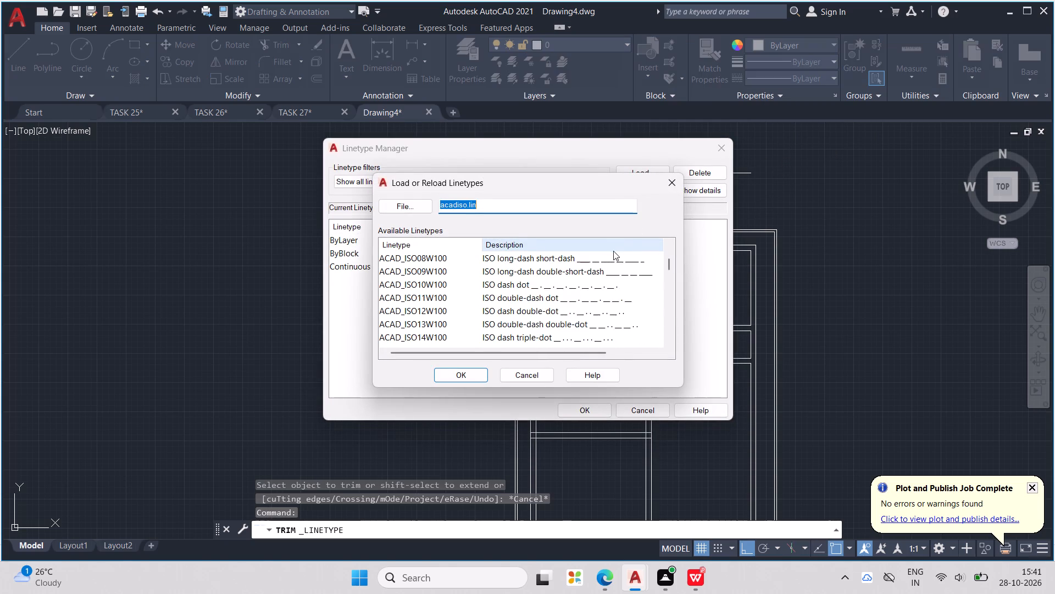
pyautogui.scroll(-4, 613, 254)
pyautogui.scroll(-5, 560, 304)
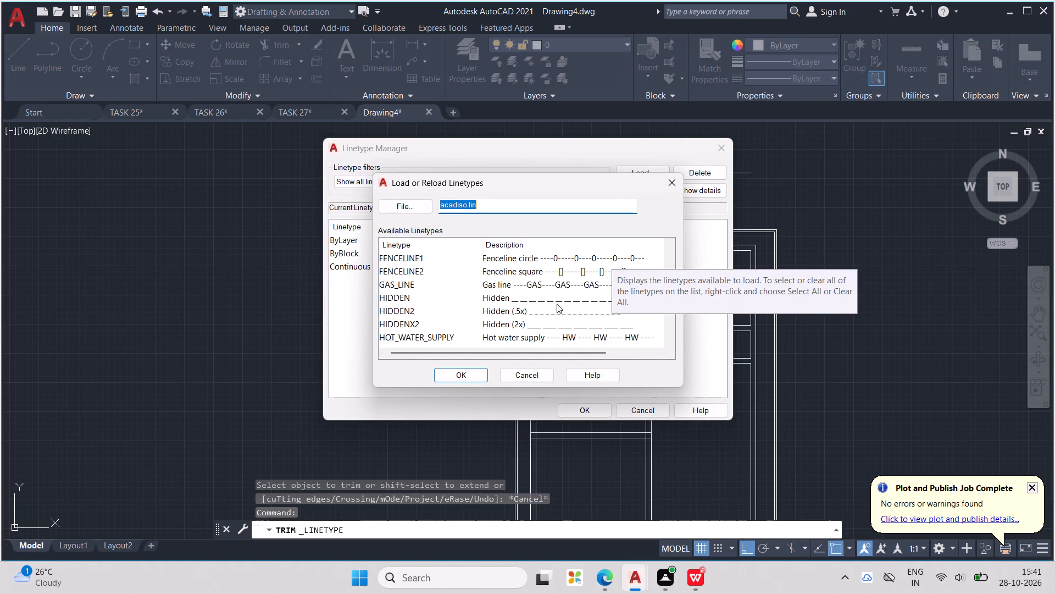
pyautogui.scroll(-3, 557, 304)
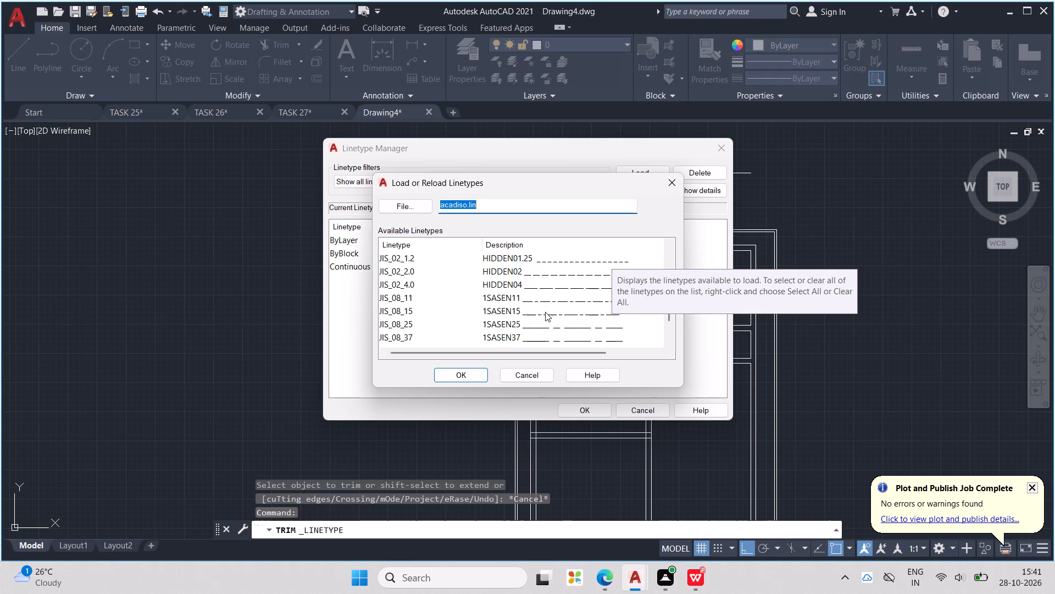
pyautogui.click(546, 312)
pyautogui.click(459, 372)
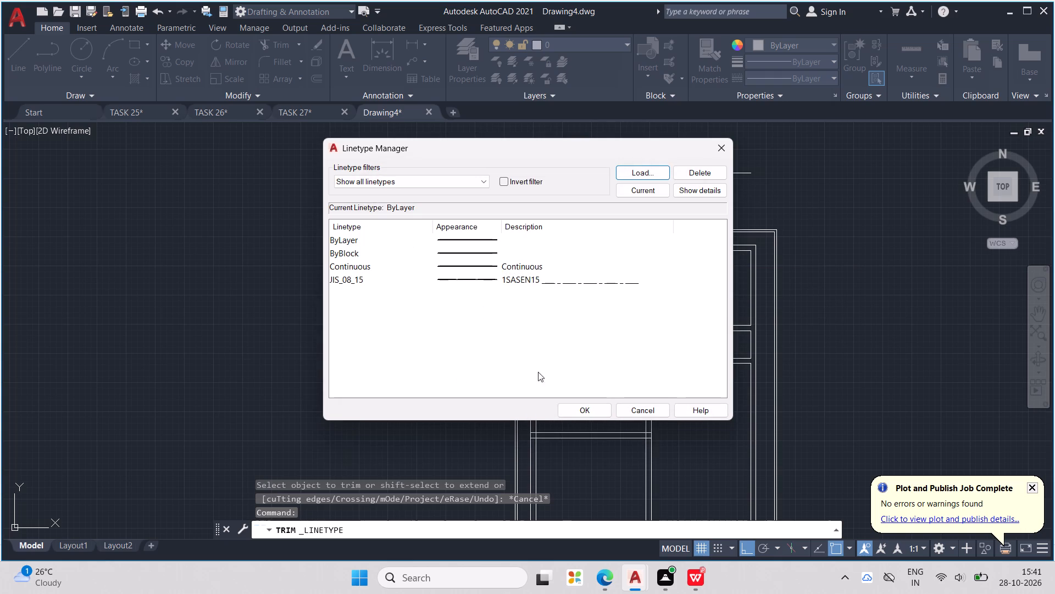
pyautogui.click(596, 412)
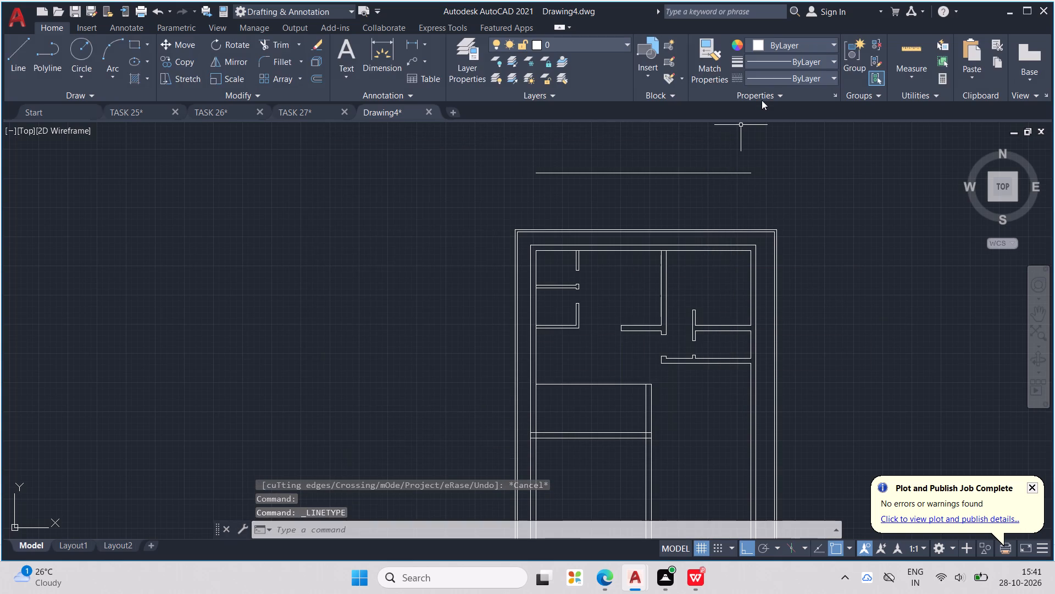
pyautogui.click(778, 86)
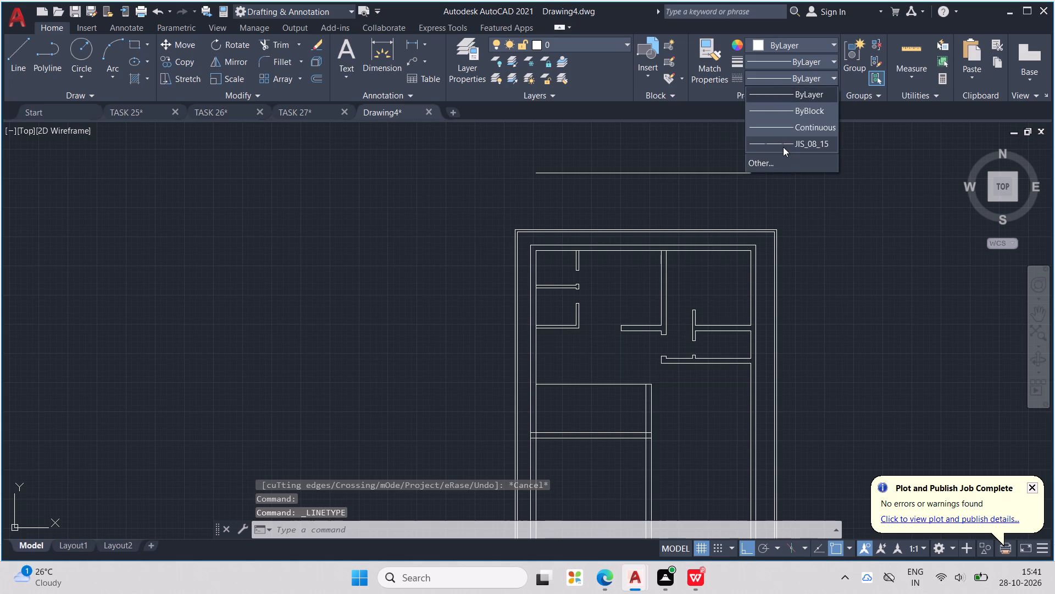
pyautogui.click(783, 146)
# Draw a vertical dash-dot line just west of the interior wall, from the new horizontal line to the horizontal wall's north face.
pyautogui.scroll(-1, 778, 152)
pyautogui.moveTo(775, 281); pyautogui.dragTo(649, 227, button='middle')
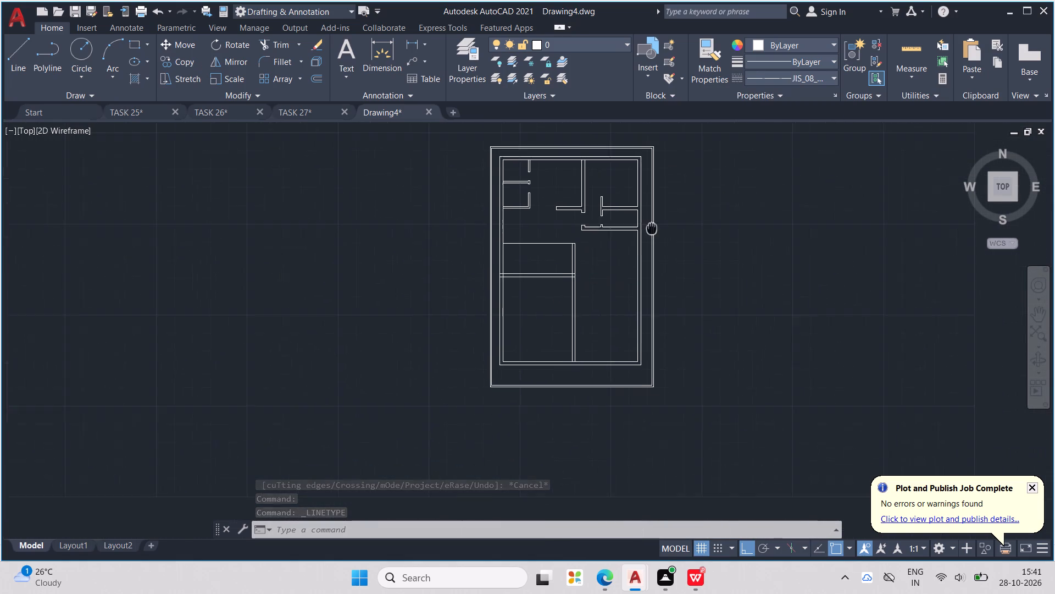
pyautogui.moveTo(649, 227); pyautogui.dragTo(642, 224, button='middle')
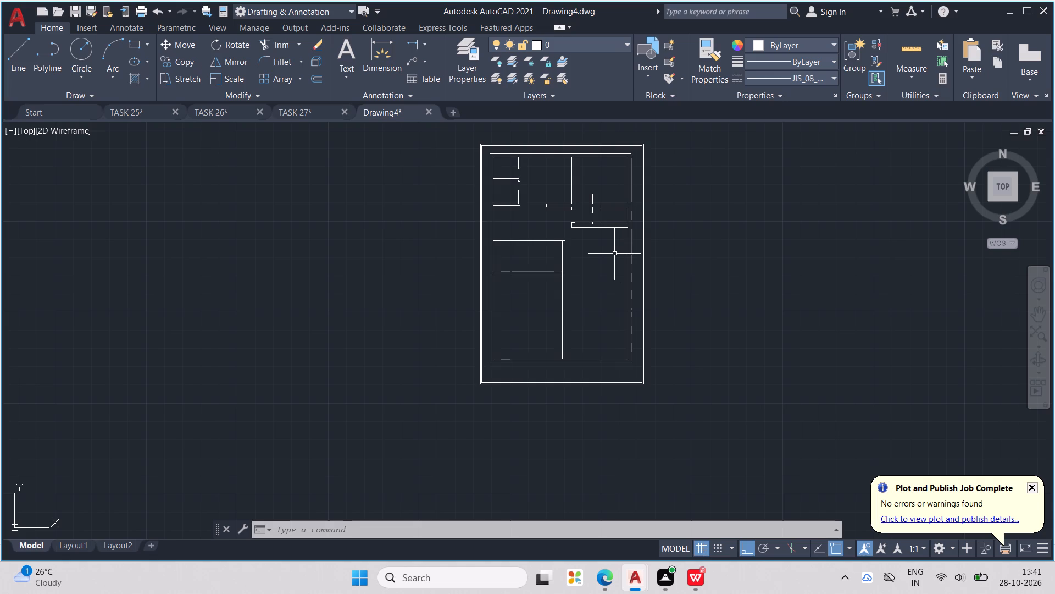
pyautogui.scroll(1, 604, 273)
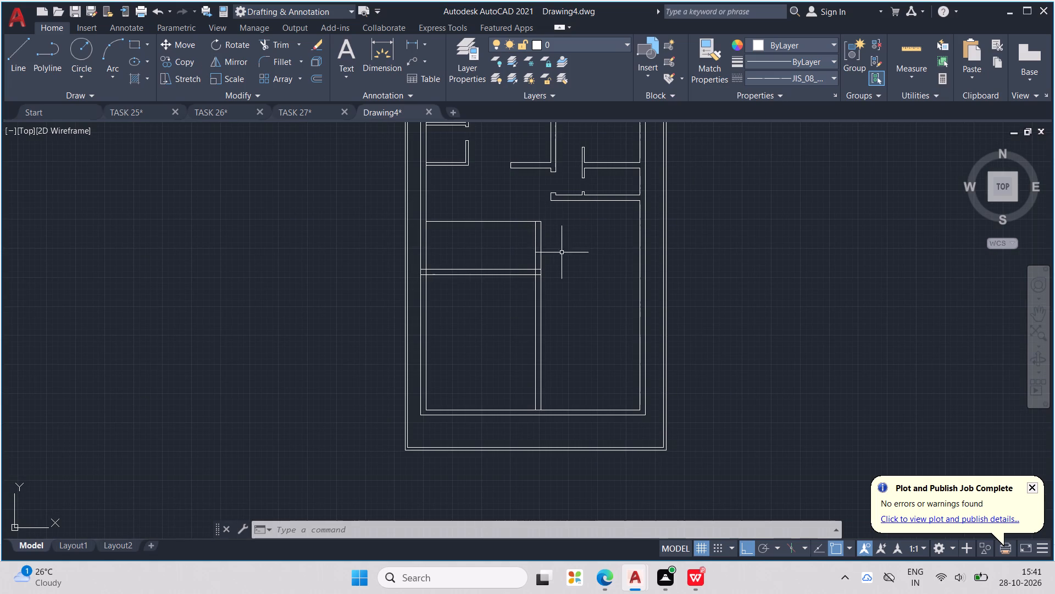
pyautogui.press('l')
pyautogui.press('Return')
pyautogui.scroll(1, 602, 235)
pyautogui.moveTo(587, 229); pyautogui.dragTo(666, 234, button='middle')
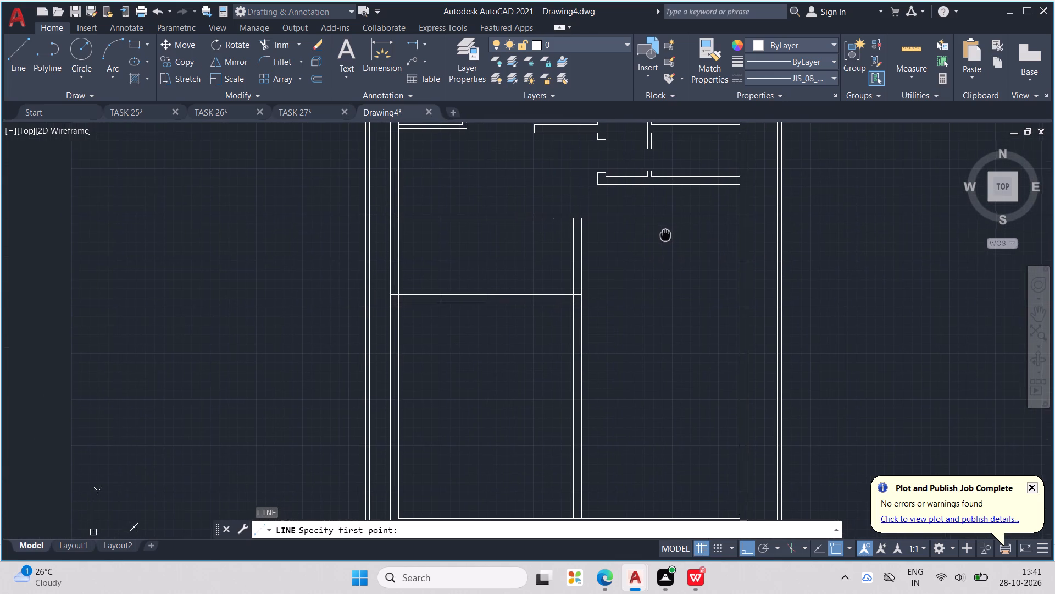
pyautogui.moveTo(666, 234); pyautogui.dragTo(667, 234, button='middle')
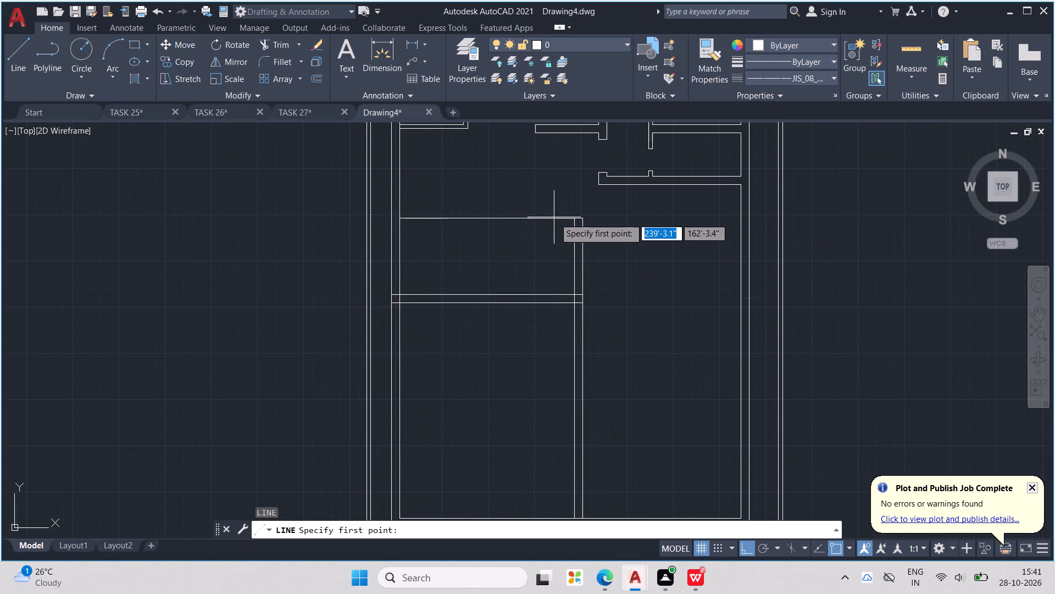
pyautogui.click(557, 219)
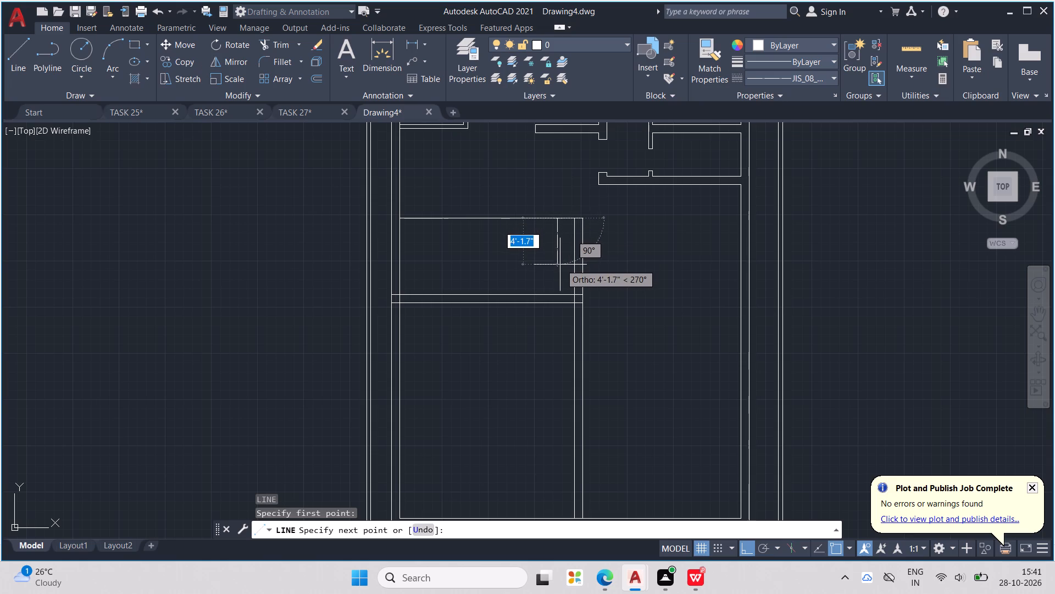
pyautogui.click(557, 293)
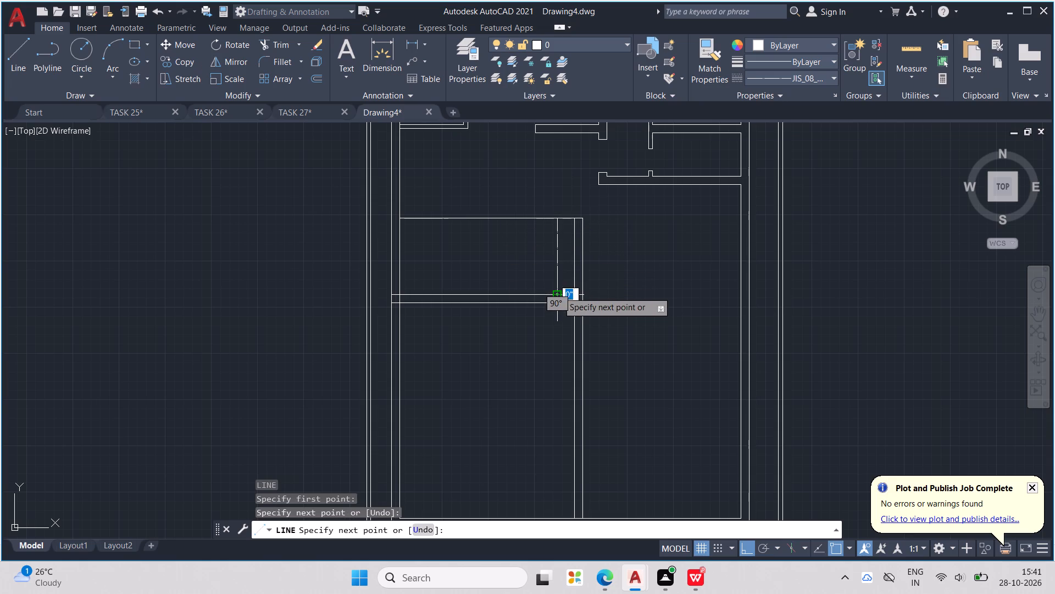
pyautogui.press('Escape')
pyautogui.press('Escape')
pyautogui.press('Escape')
pyautogui.press('Escape')
pyautogui.press('Escape')
pyautogui.press('Escape')
pyautogui.press('Escape')
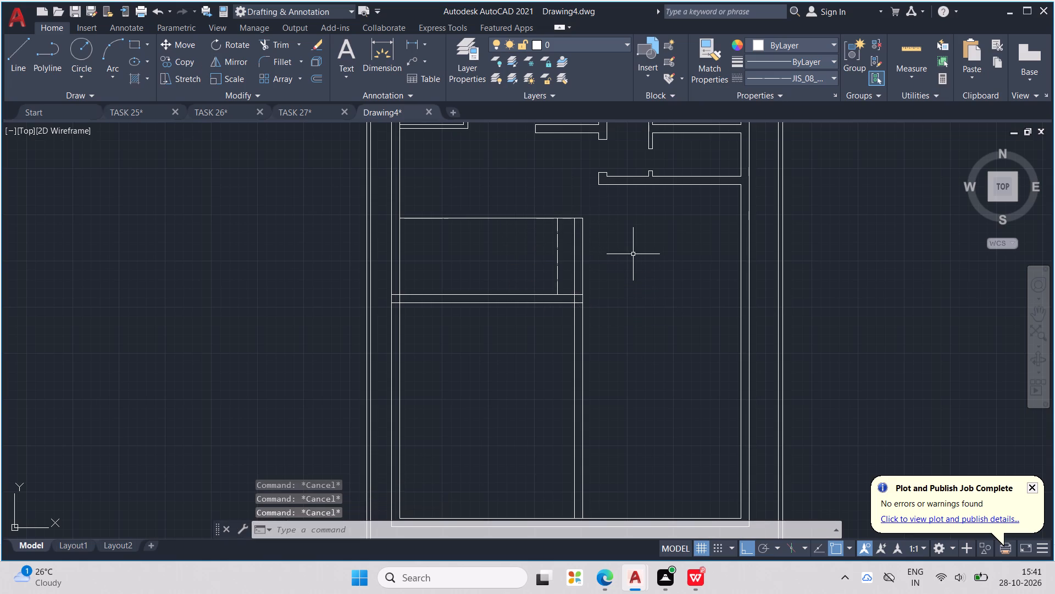
# Trim the interior wall lines north of the horizontal wall and the horizontal line's overhang east of the dash-dot line.
pyautogui.write('TR')
pyautogui.press('Return')
pyautogui.scroll(1, 647, 250)
pyautogui.moveTo(571, 265); pyautogui.dragTo(515, 289)
pyautogui.moveTo(513, 229); pyautogui.dragTo(533, 194)
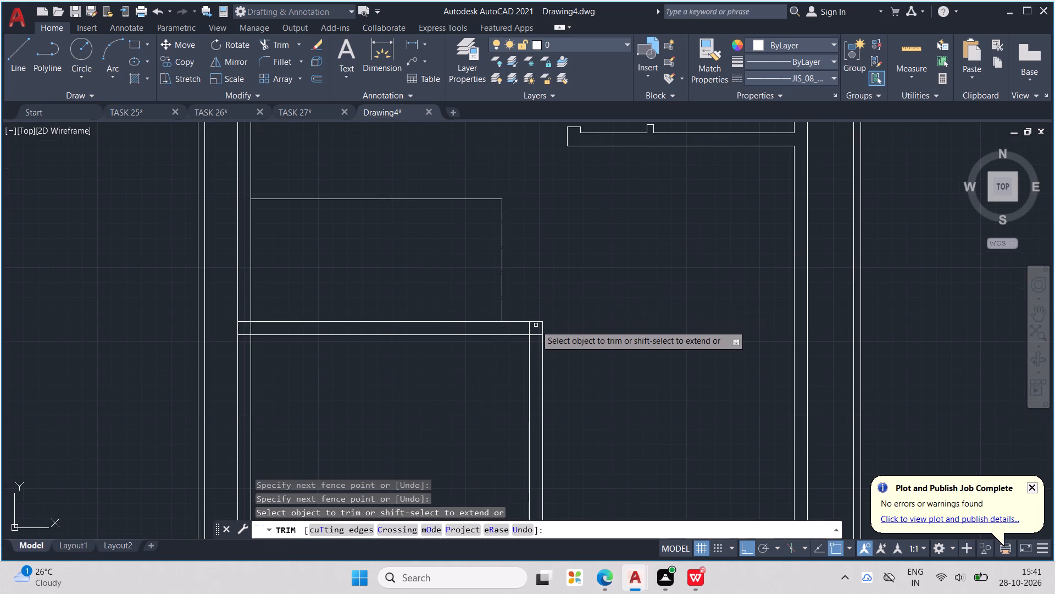
# Trim the overlapping inner face lines where the horizontal and vertical 9" walls meet, forming a clean corner.
pyautogui.moveTo(540, 327); pyautogui.dragTo(563, 239, button='middle')
pyautogui.scroll(2, 563, 239)
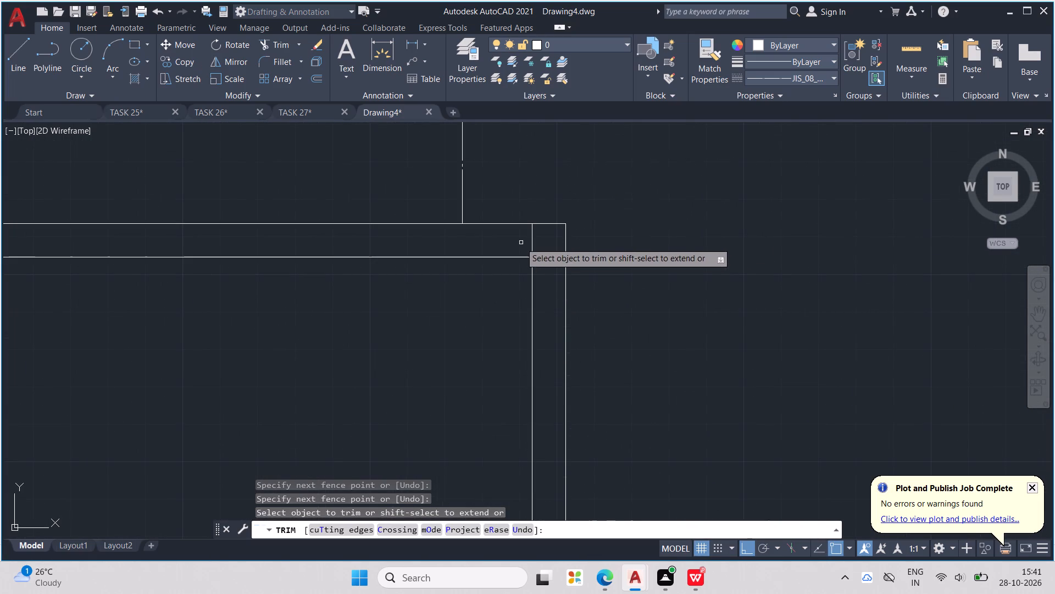
pyautogui.moveTo(519, 239); pyautogui.dragTo(552, 274)
# Remove the vertical dash-dot line with Trim.
pyautogui.scroll(-4, 569, 163)
pyautogui.moveTo(571, 147); pyautogui.dragTo(592, 258, button='middle')
pyautogui.moveTo(592, 258); pyautogui.dragTo(582, 259)
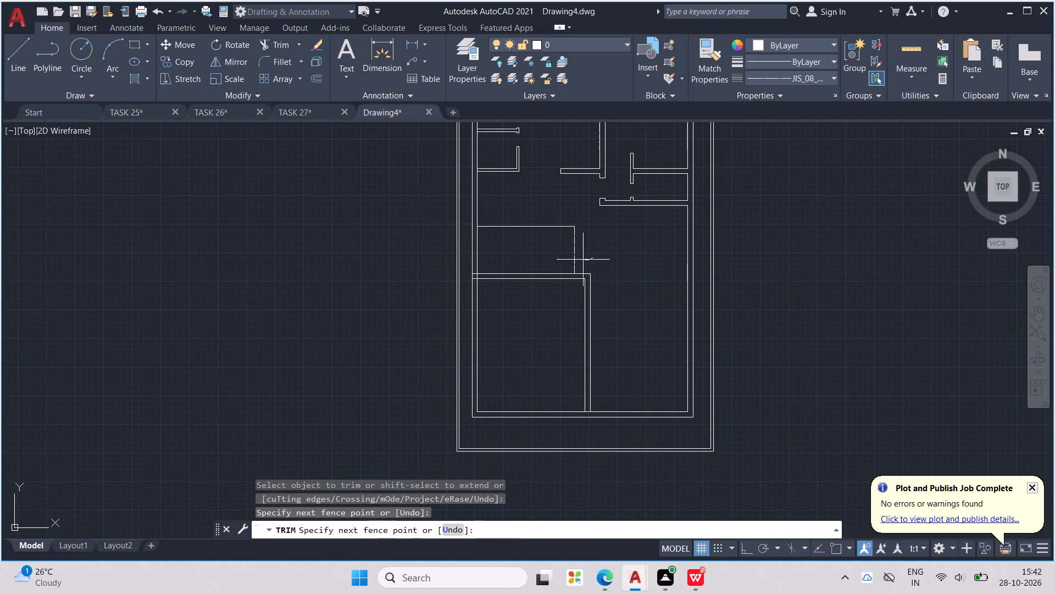
pyautogui.moveTo(582, 259); pyautogui.dragTo(557, 243)
# Set the current linetype back to ByLayer.
pyautogui.click(785, 79)
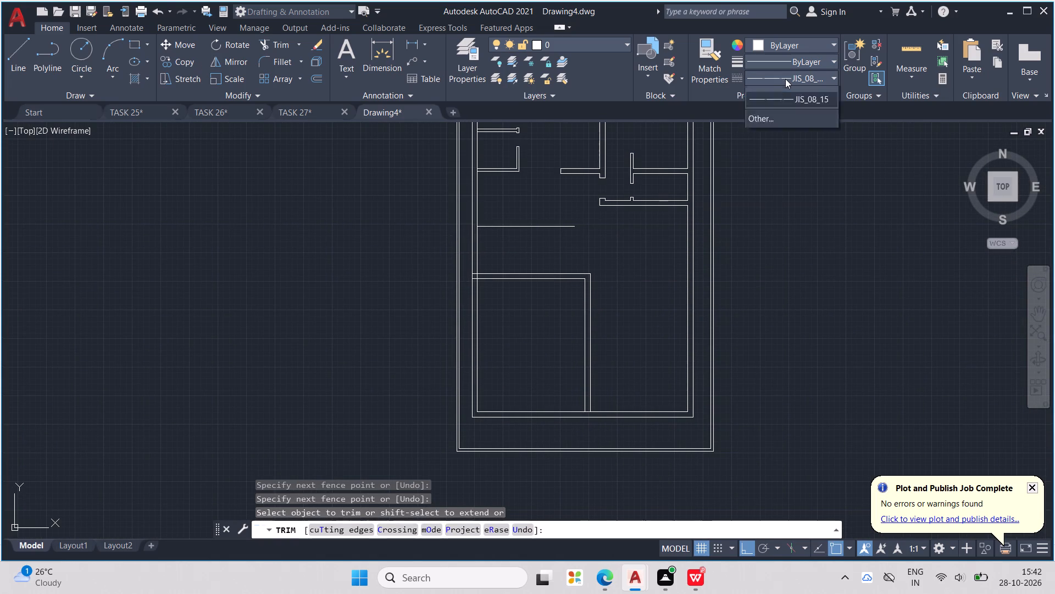
pyautogui.click(790, 89)
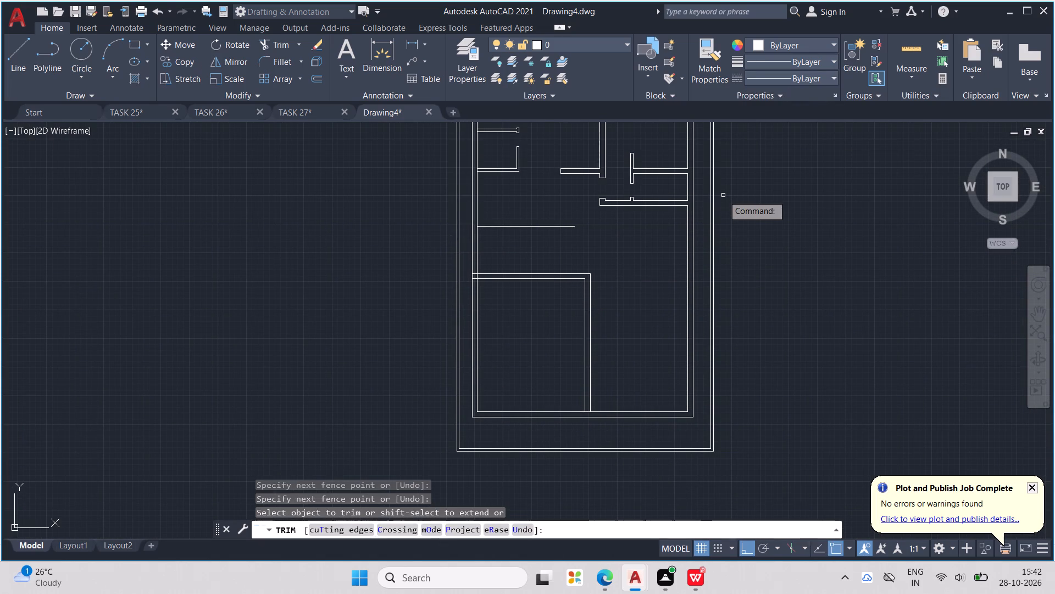
# Draw a vertical line from the east end of the short horizontal line south to the outer face of the 9" wall.
pyautogui.press('l')
pyautogui.press('Return')
pyautogui.press('Escape')
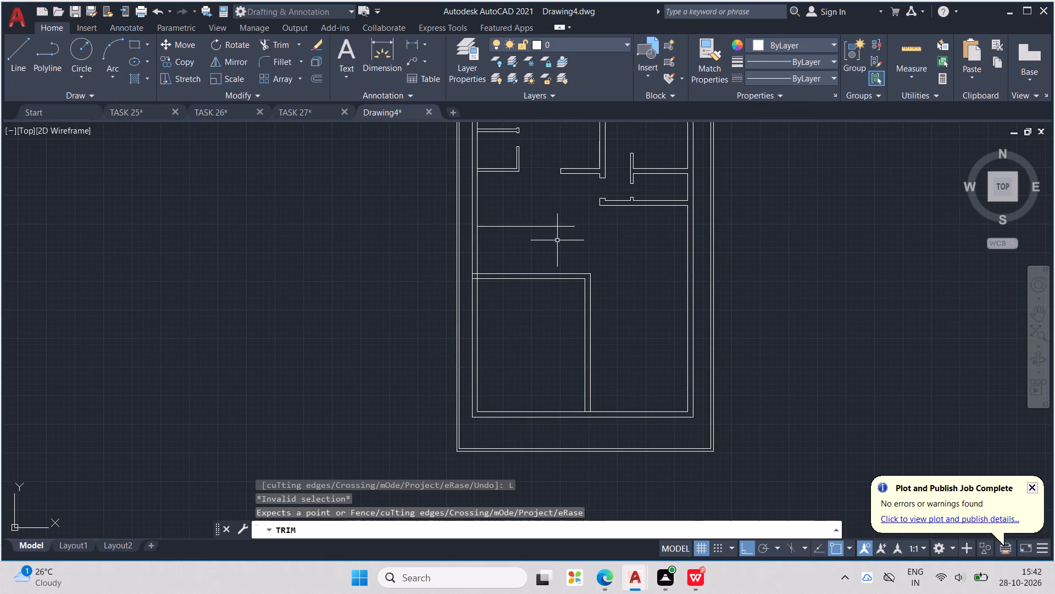
pyautogui.press('Escape')
pyautogui.press('Escape')
pyautogui.press('Escape')
pyautogui.press('l')
pyautogui.press('Return')
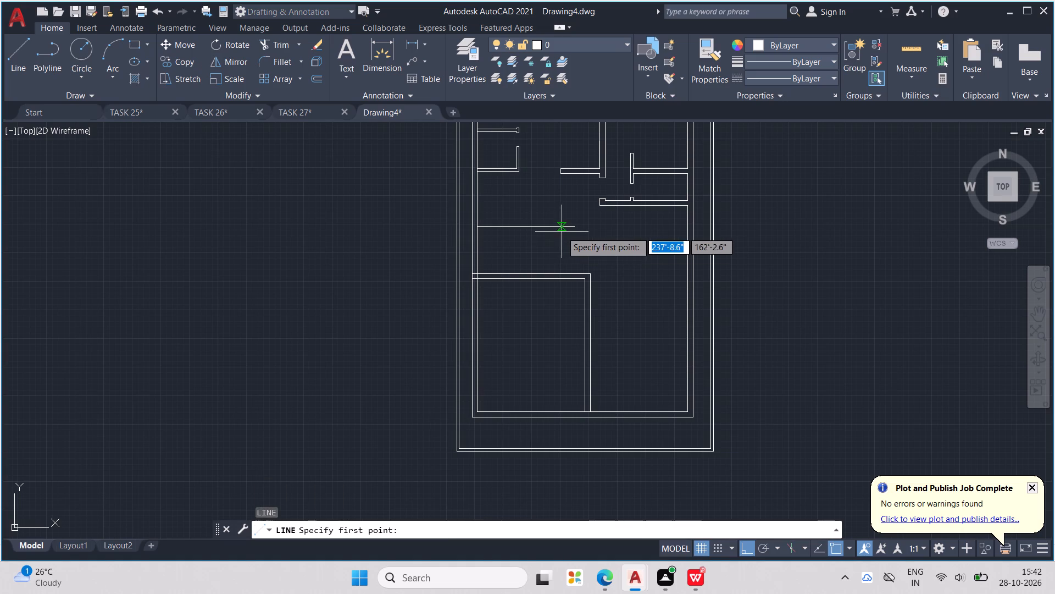
pyautogui.click(574, 226)
pyautogui.scroll(2, 581, 291)
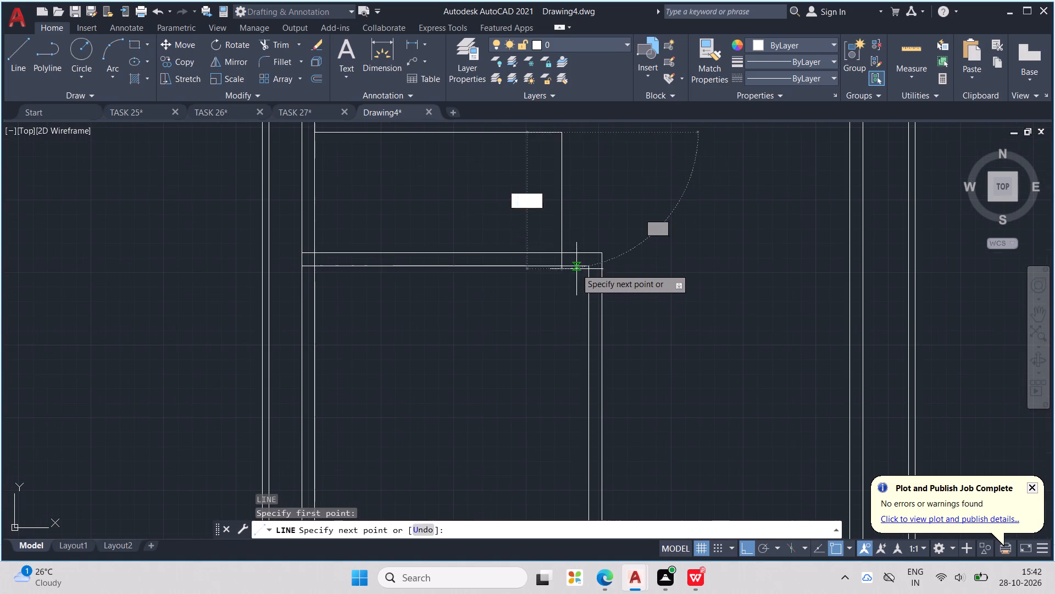
pyautogui.click(558, 257)
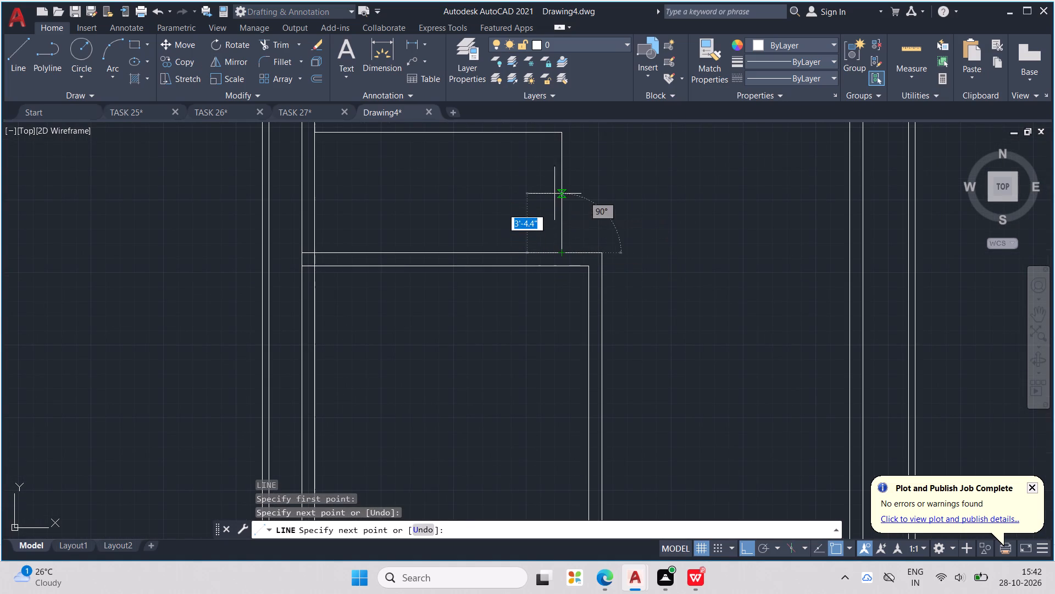
# Draw a horizontal centre line from the vertical line's midpoint west to the inner face of the west wall.
pyautogui.click(563, 191)
pyautogui.moveTo(501, 193); pyautogui.dragTo(610, 212, button='middle')
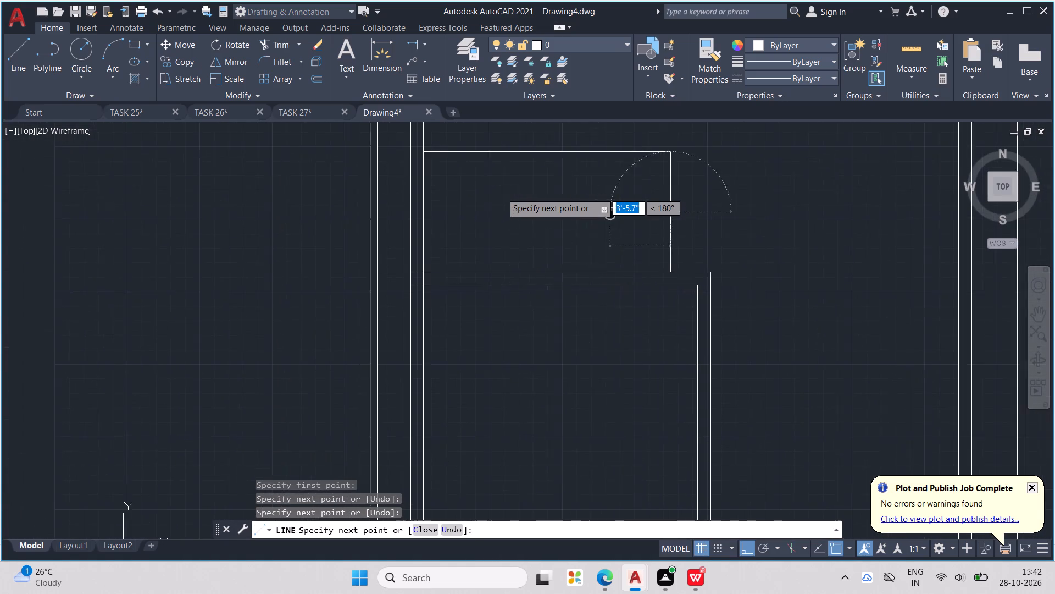
pyautogui.moveTo(610, 212); pyautogui.dragTo(612, 212, button='middle')
pyautogui.click(424, 211)
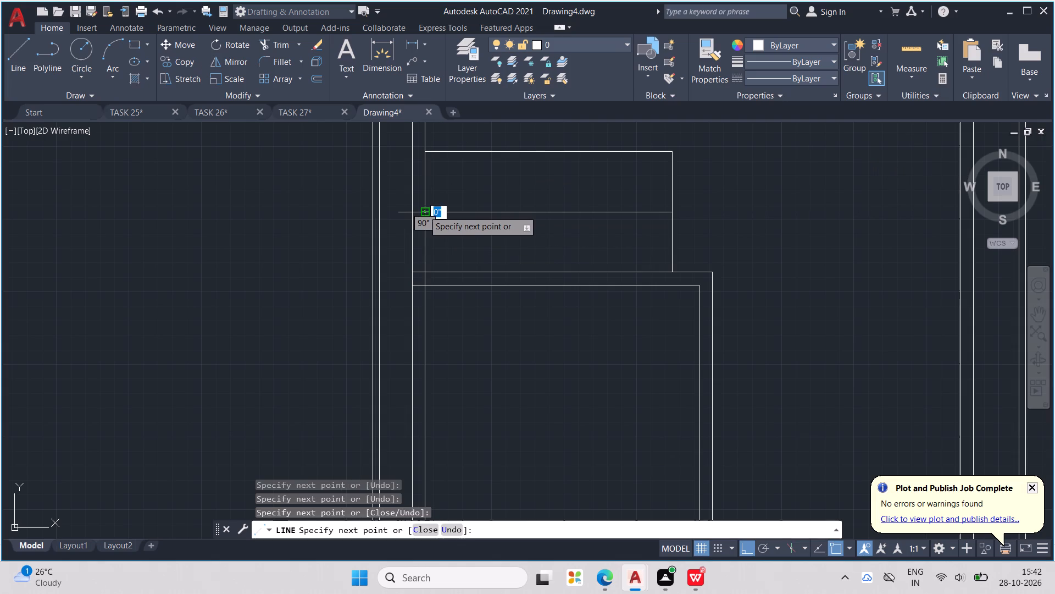
pyautogui.press('Escape')
pyautogui.press('Escape')
pyautogui.press('Escape')
pyautogui.press('Escape')
# Offset the horizontal centre line 3" to both its north and south sides.
pyautogui.write('OFF')
pyautogui.press('Return')
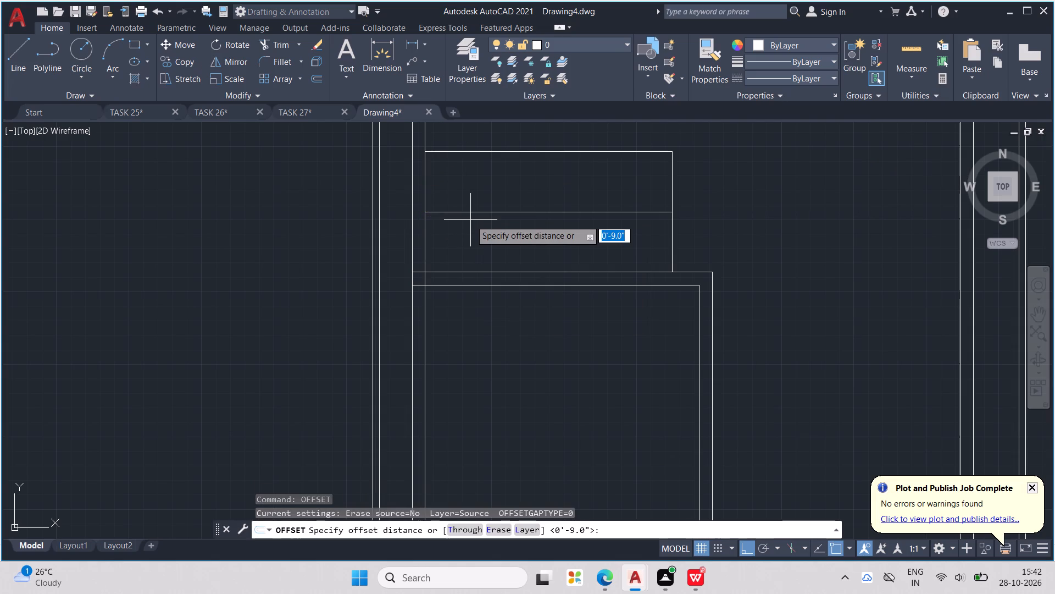
pyautogui.write('3"')
pyautogui.press('Return')
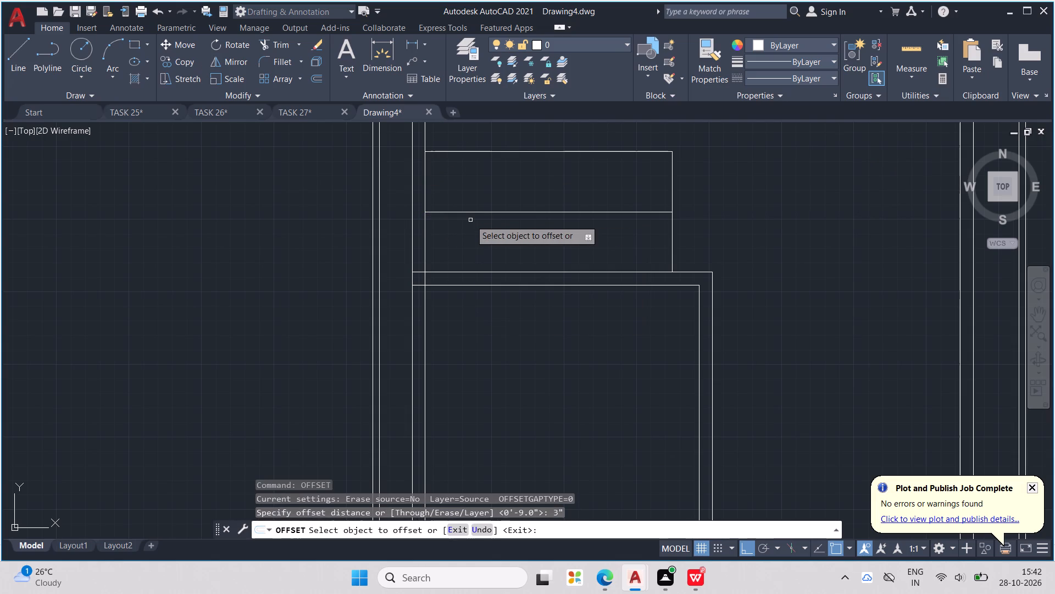
pyautogui.click(515, 210)
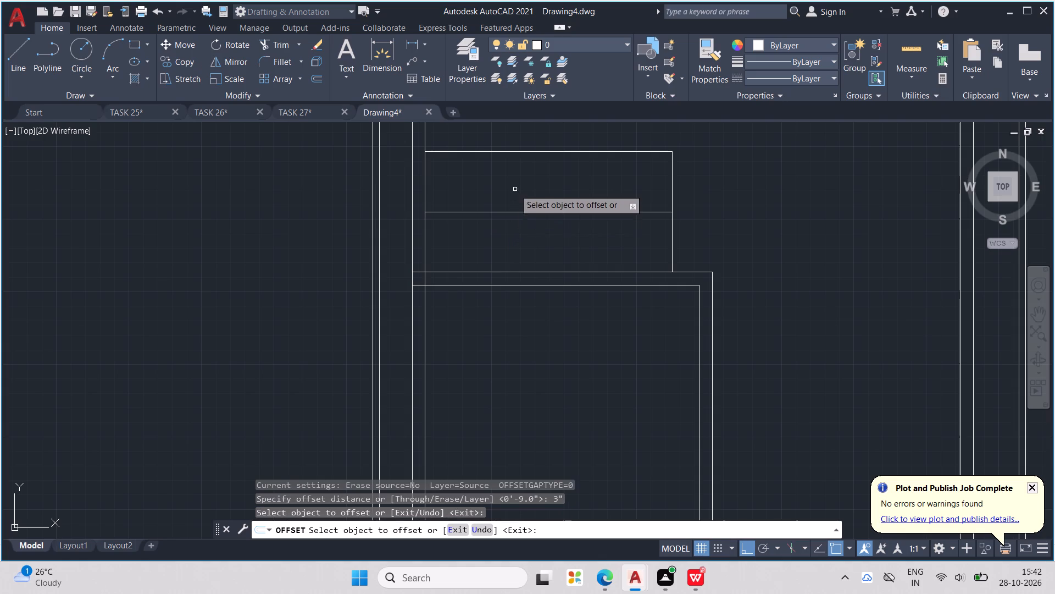
pyautogui.click(515, 210)
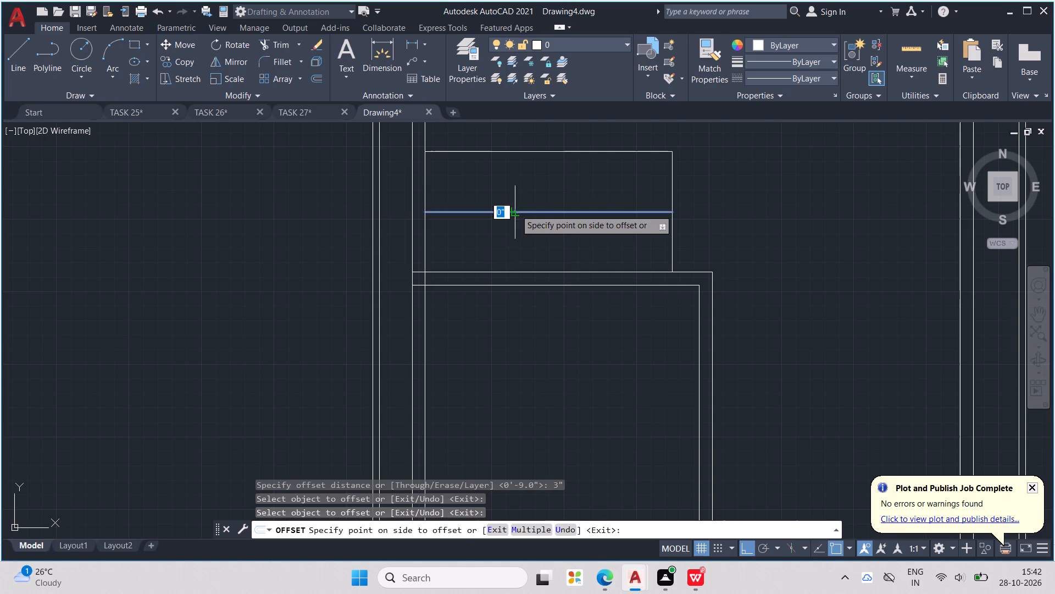
pyautogui.click(515, 185)
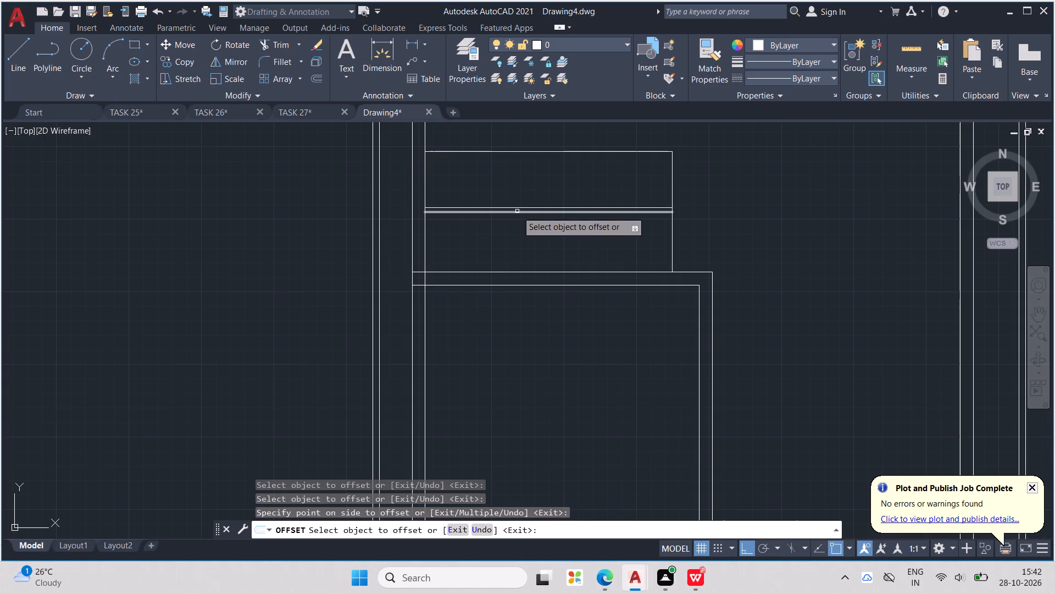
pyautogui.click(517, 211)
pyautogui.click(526, 245)
pyautogui.press('Escape')
pyautogui.press('Escape')
pyautogui.press('Escape')
# Erase the original centre line between the two 3" offset lines.
pyautogui.scroll(1, 498, 204)
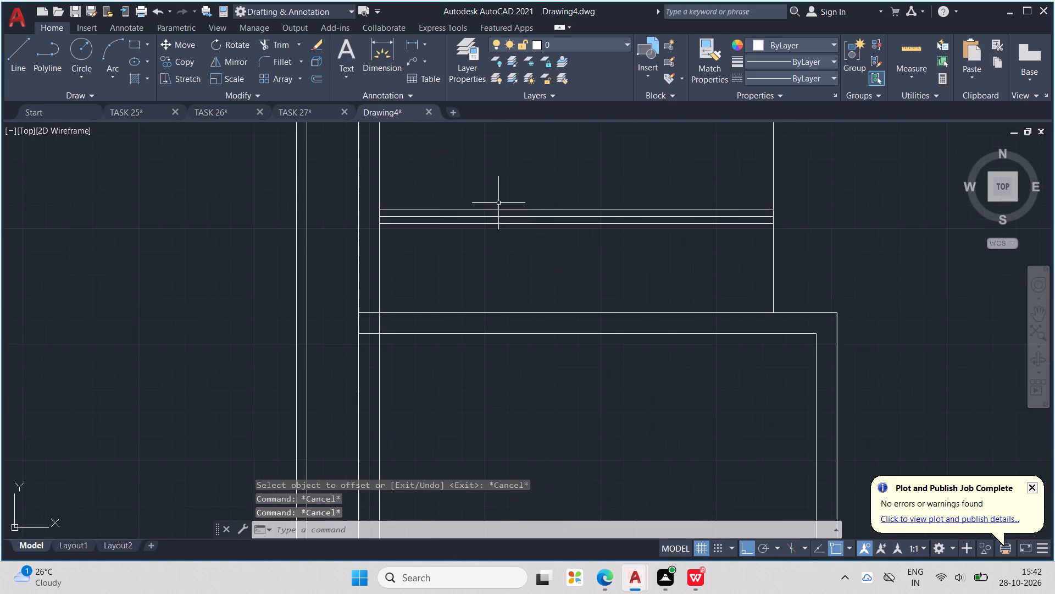
pyautogui.click(518, 217)
pyautogui.press('Delete')
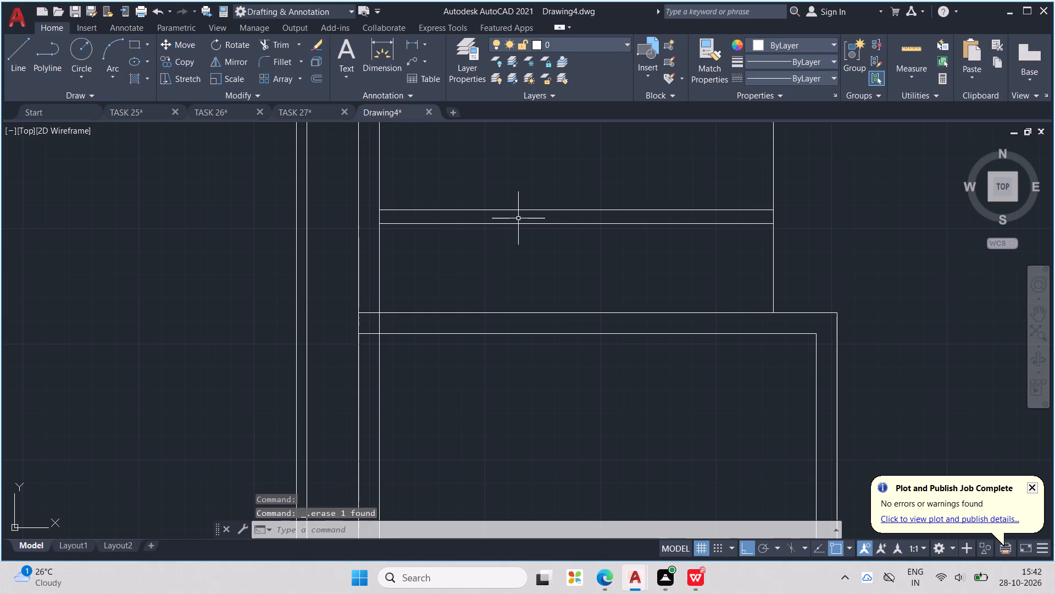
pyautogui.press('Escape')
pyautogui.press('Escape')
pyautogui.press('Escape')
# Trim the piece of the east vertical line that lies between the two offset lines.
pyautogui.scroll(-2, 518, 218)
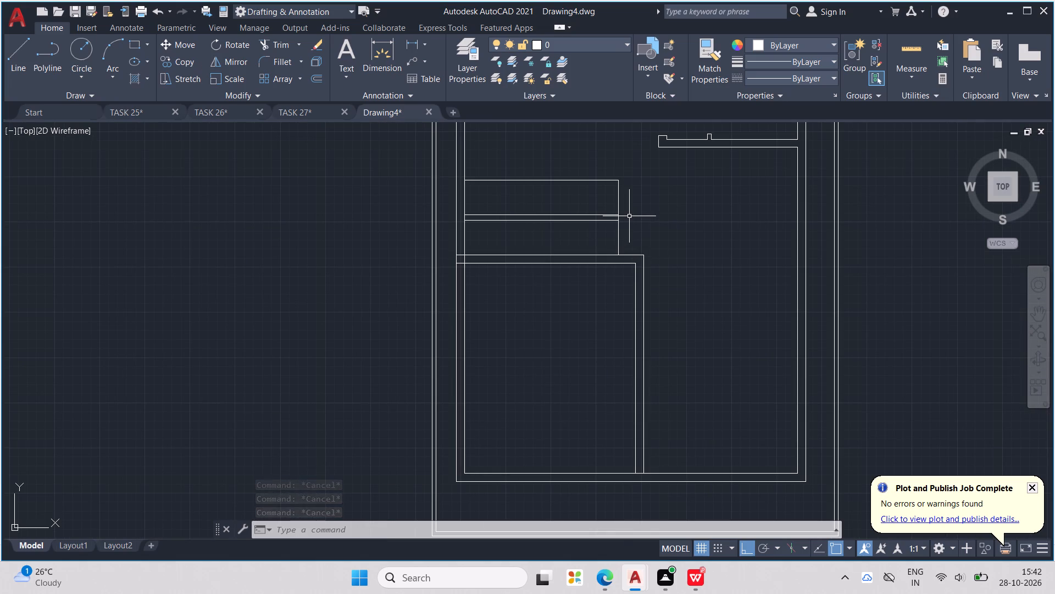
pyautogui.press('Escape')
pyautogui.press('Escape')
pyautogui.press('Escape')
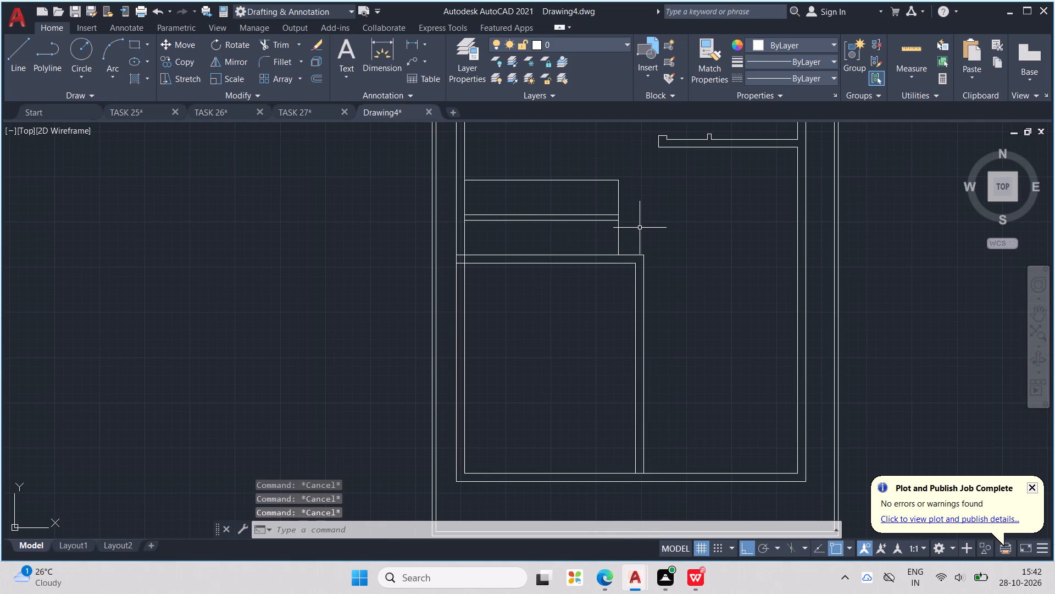
pyautogui.write('TR')
pyautogui.press('Return')
pyautogui.scroll(1, 640, 222)
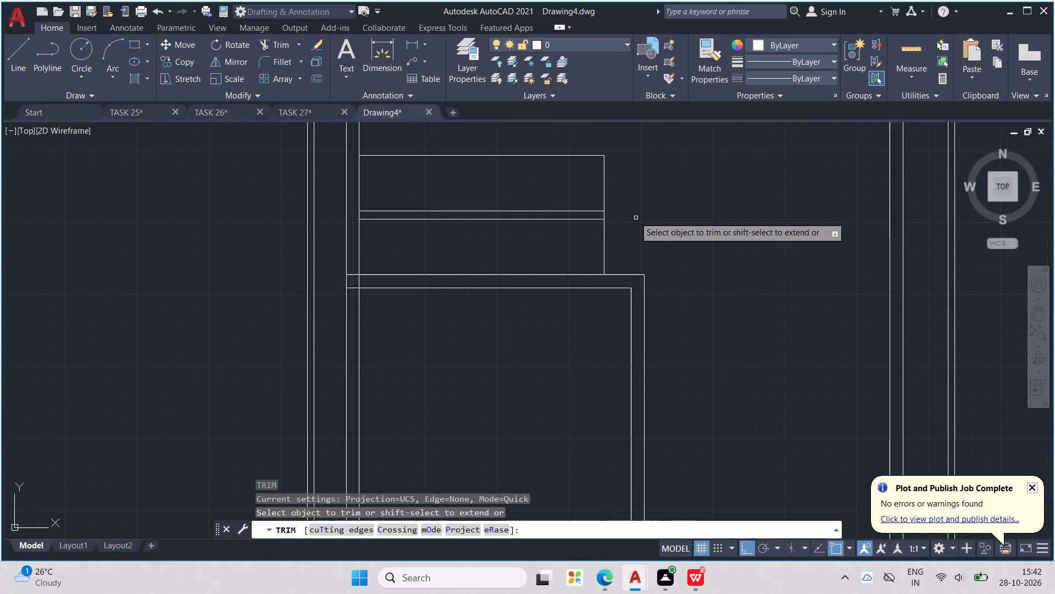
pyautogui.scroll(1, 546, 201)
pyautogui.click(637, 220)
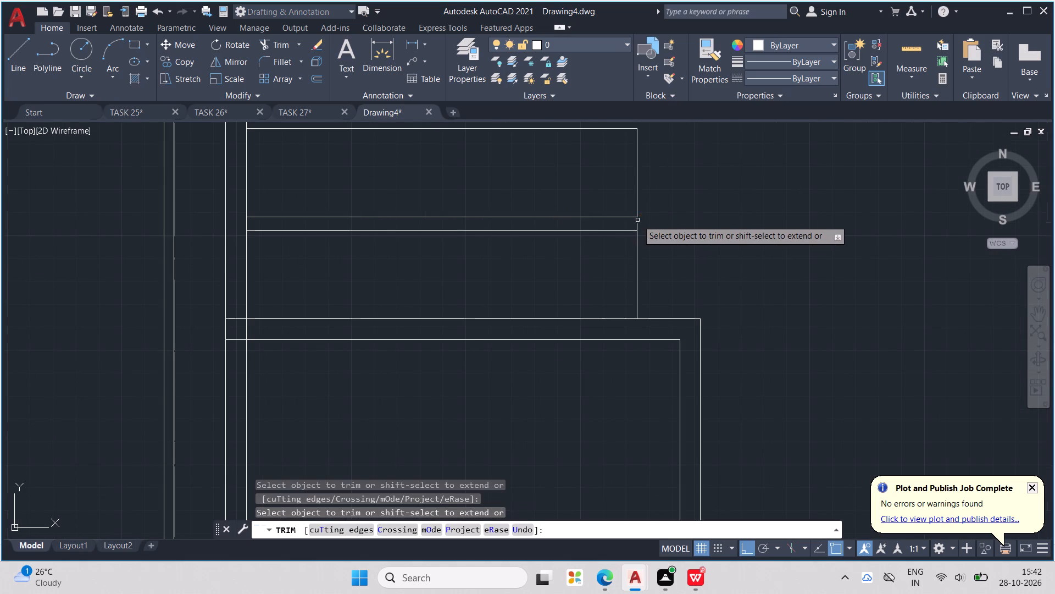
pyautogui.moveTo(640, 226); pyautogui.dragTo(633, 228)
pyautogui.click(633, 228)
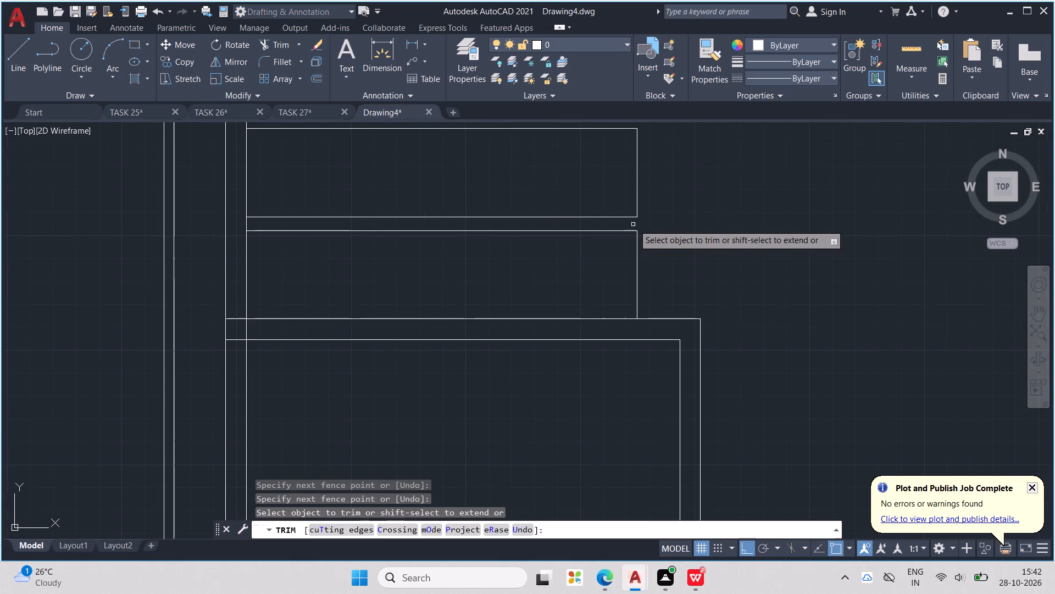
pyautogui.press('Escape')
pyautogui.scroll(-1, 640, 216)
pyautogui.press('Escape')
pyautogui.press('Escape')
pyautogui.press('Escape')
pyautogui.press('Escape')
pyautogui.press('Escape')
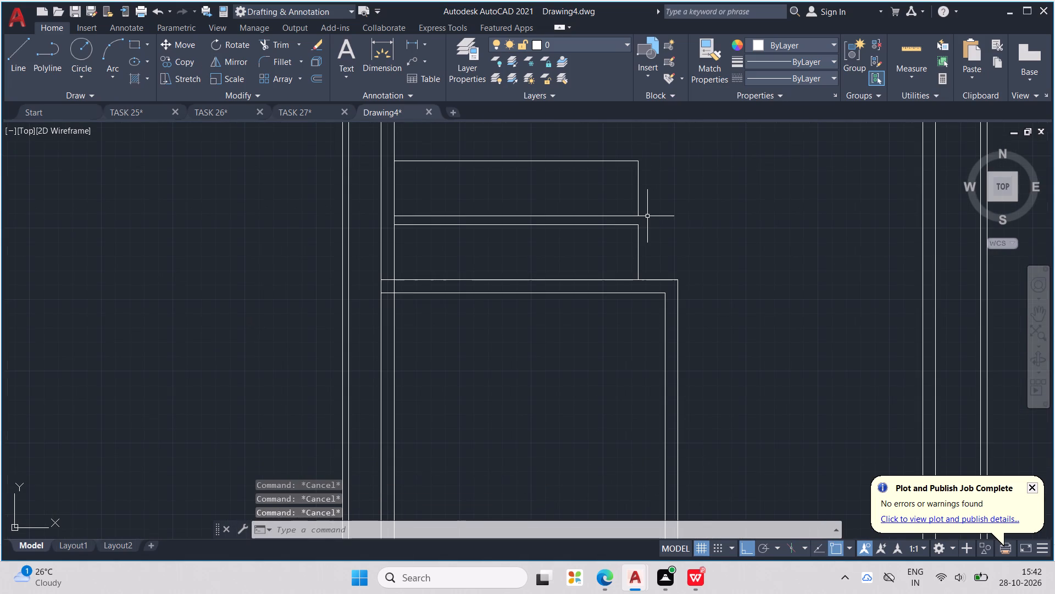
pyautogui.press('Escape')
pyautogui.press('Escape')
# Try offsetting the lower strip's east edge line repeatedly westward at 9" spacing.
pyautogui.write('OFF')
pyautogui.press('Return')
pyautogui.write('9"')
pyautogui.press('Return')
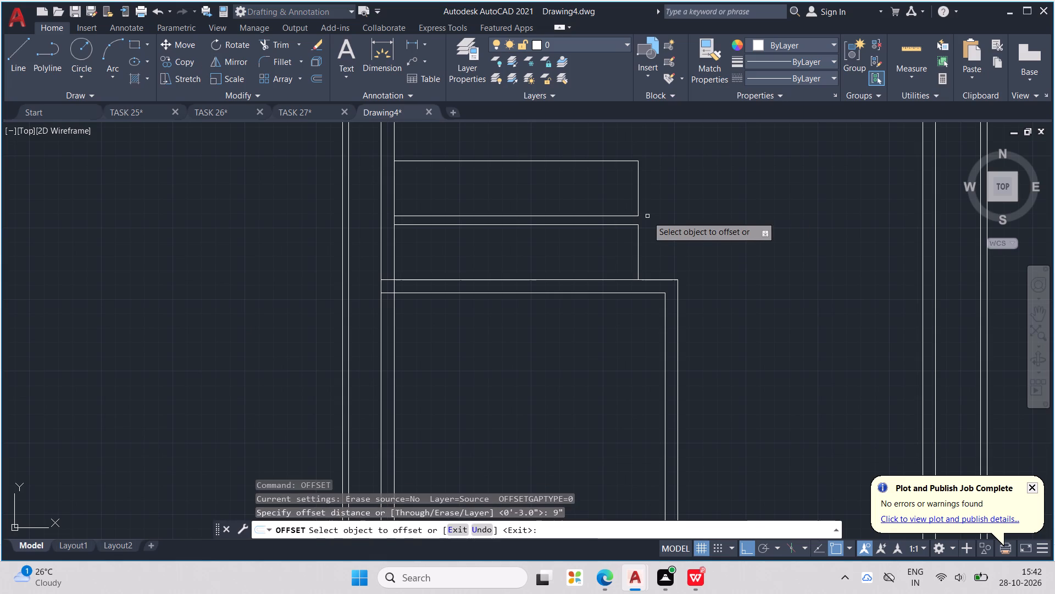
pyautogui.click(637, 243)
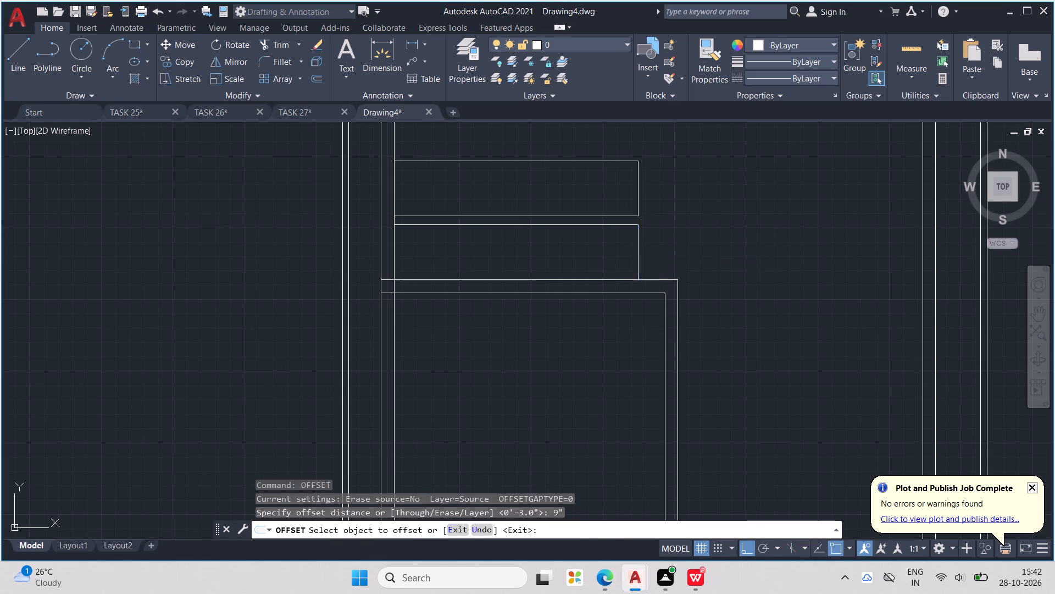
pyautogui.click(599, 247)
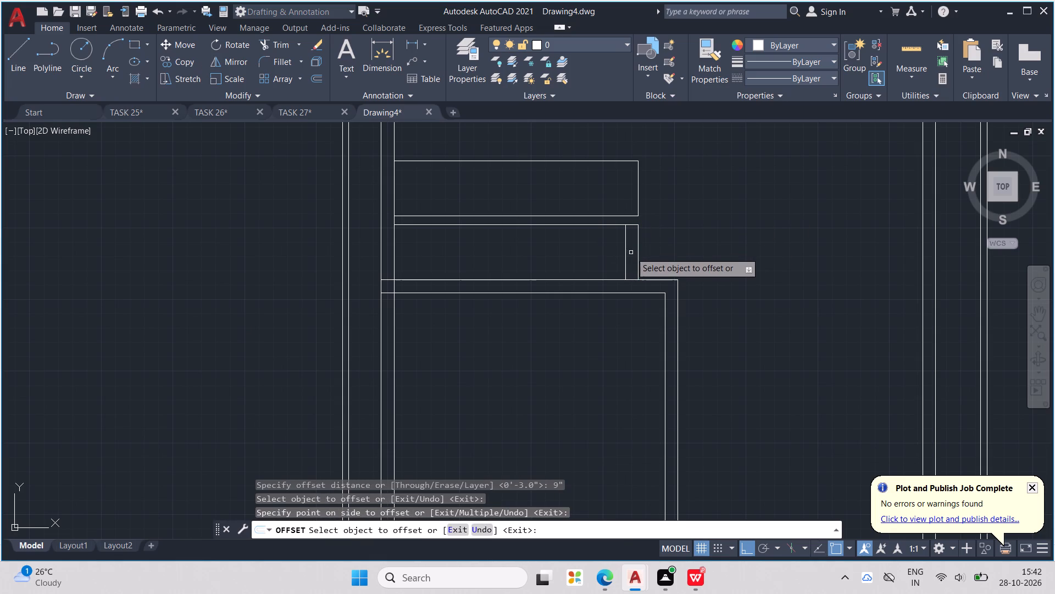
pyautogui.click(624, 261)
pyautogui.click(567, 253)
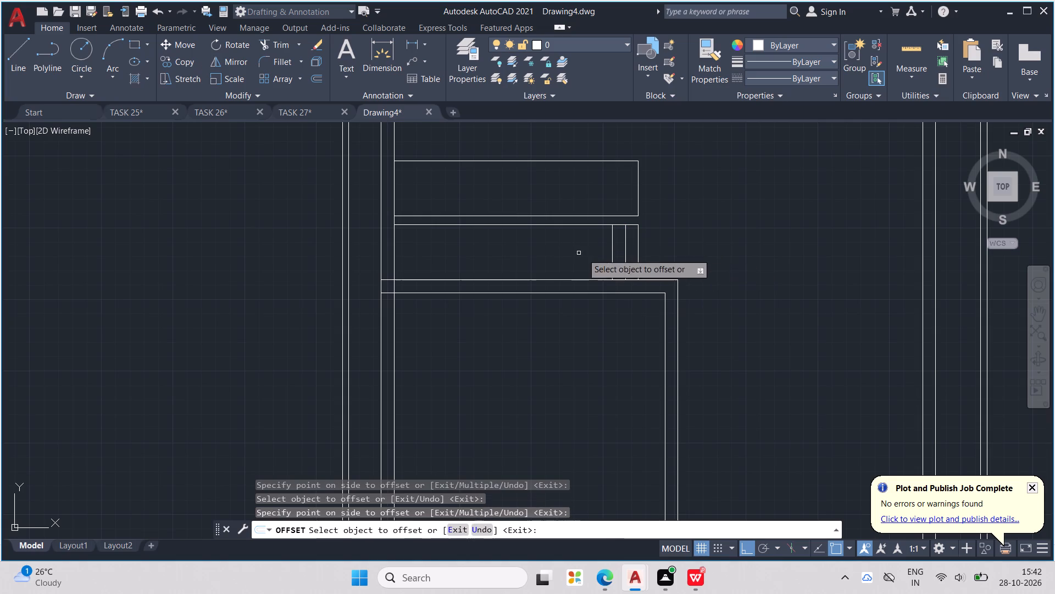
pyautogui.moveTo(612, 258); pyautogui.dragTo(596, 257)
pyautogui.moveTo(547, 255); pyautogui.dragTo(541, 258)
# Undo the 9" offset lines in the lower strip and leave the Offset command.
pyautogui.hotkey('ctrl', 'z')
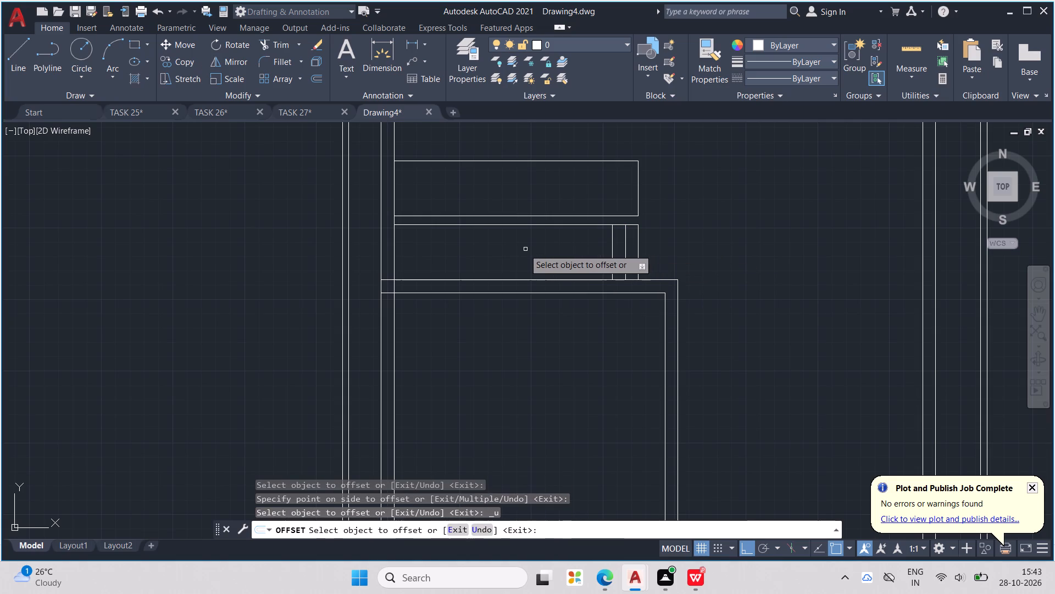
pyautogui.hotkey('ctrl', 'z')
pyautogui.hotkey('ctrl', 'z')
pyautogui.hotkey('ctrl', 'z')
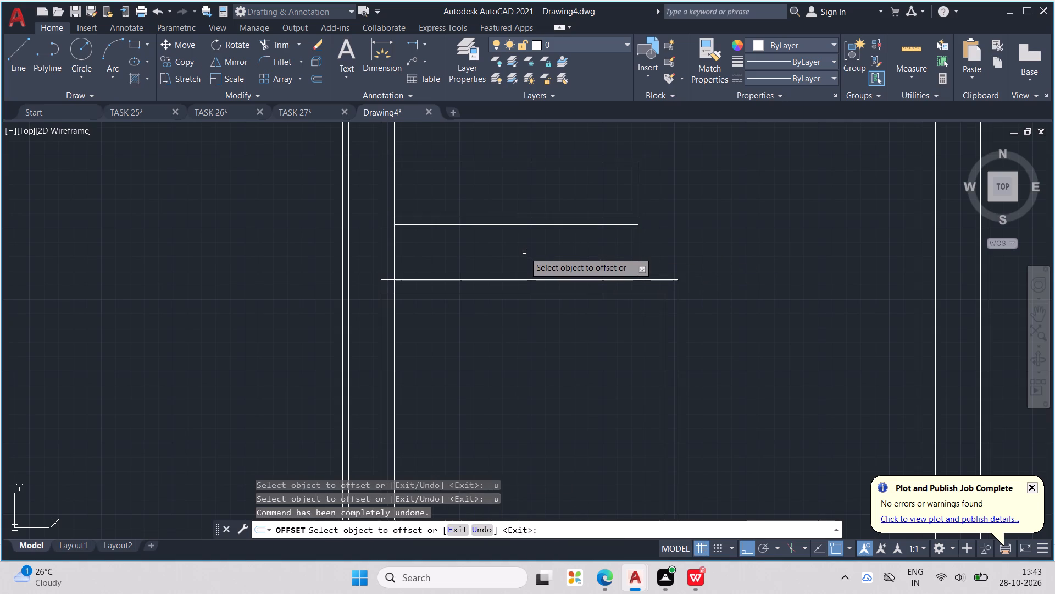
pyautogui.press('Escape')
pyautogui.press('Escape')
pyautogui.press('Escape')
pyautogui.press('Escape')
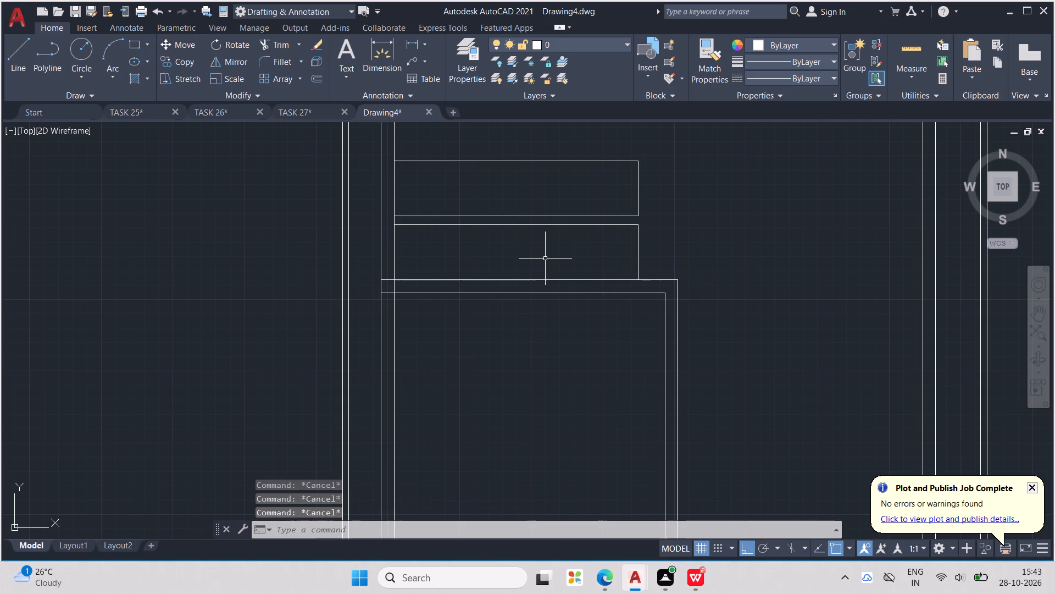
# Draw a line 4' east along the upper strip's north edge from its west end and continue it south to the 9" wall.
pyautogui.press('l')
pyautogui.press('Return')
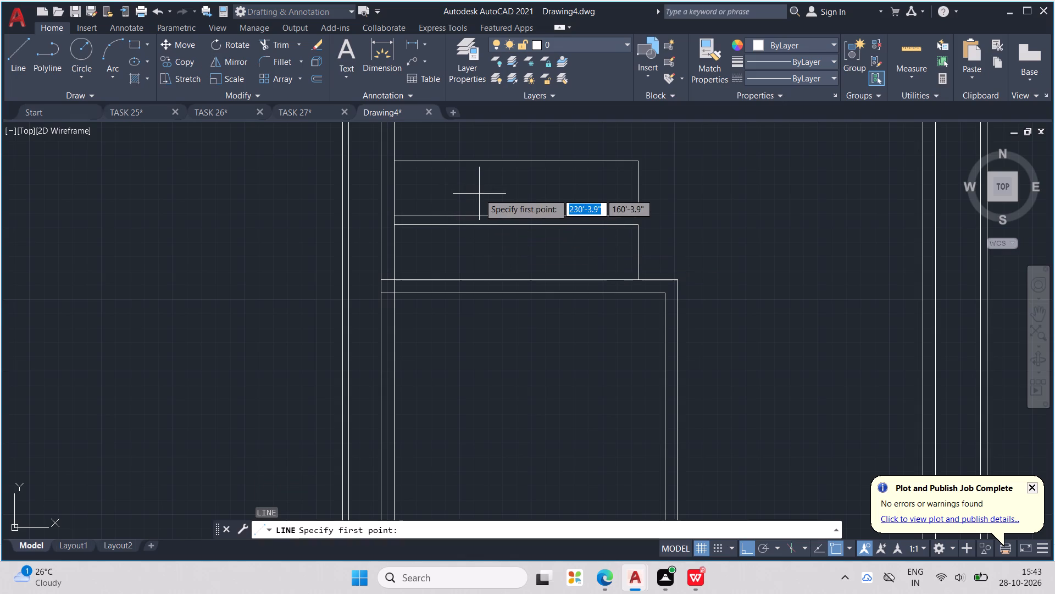
pyautogui.click(397, 165)
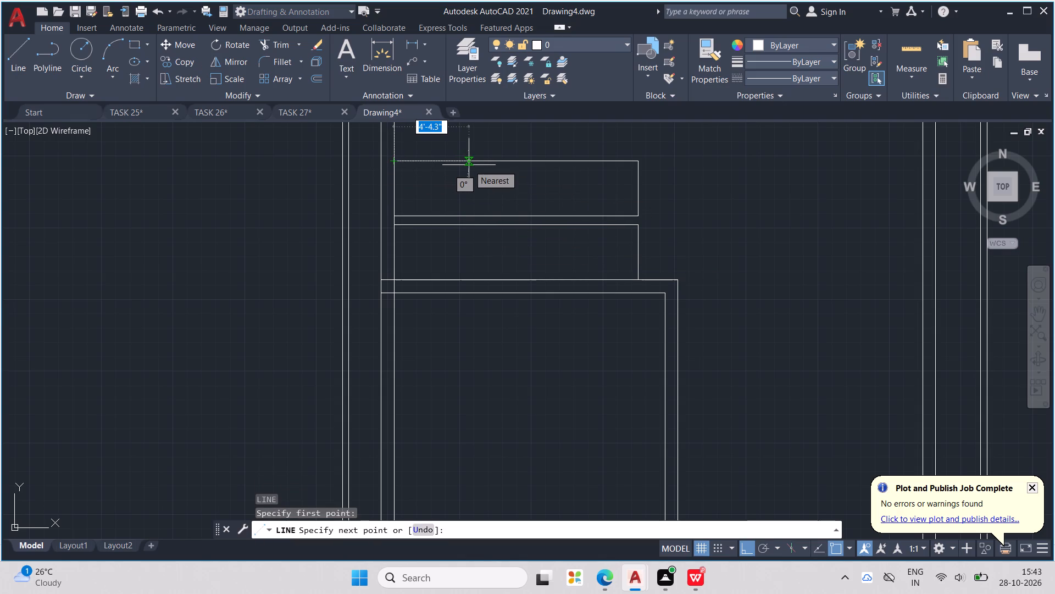
pyautogui.write("5'")
pyautogui.press('Return')
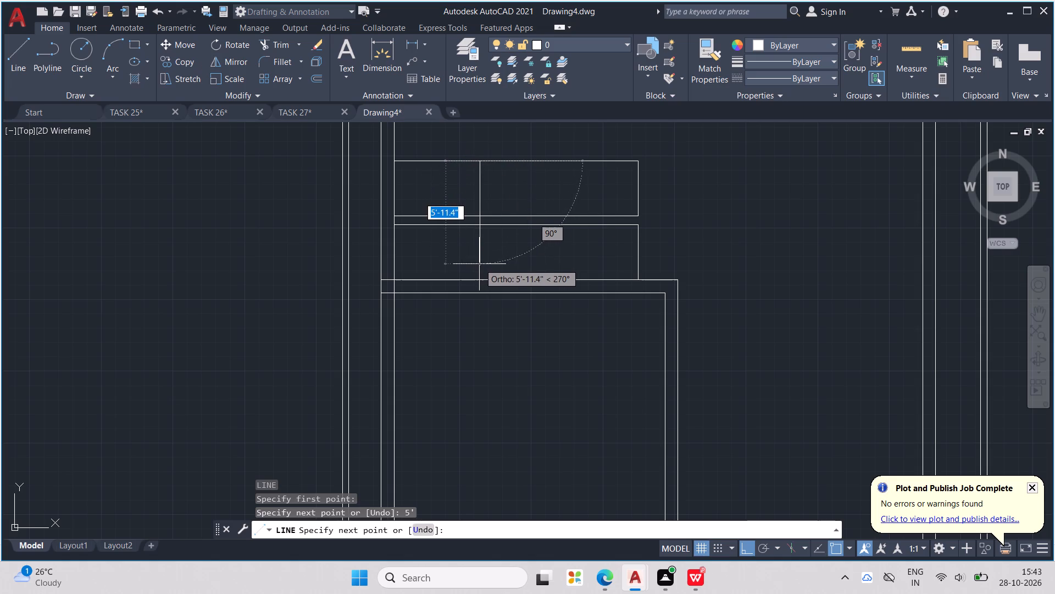
pyautogui.hotkey('ctrl', 'z')
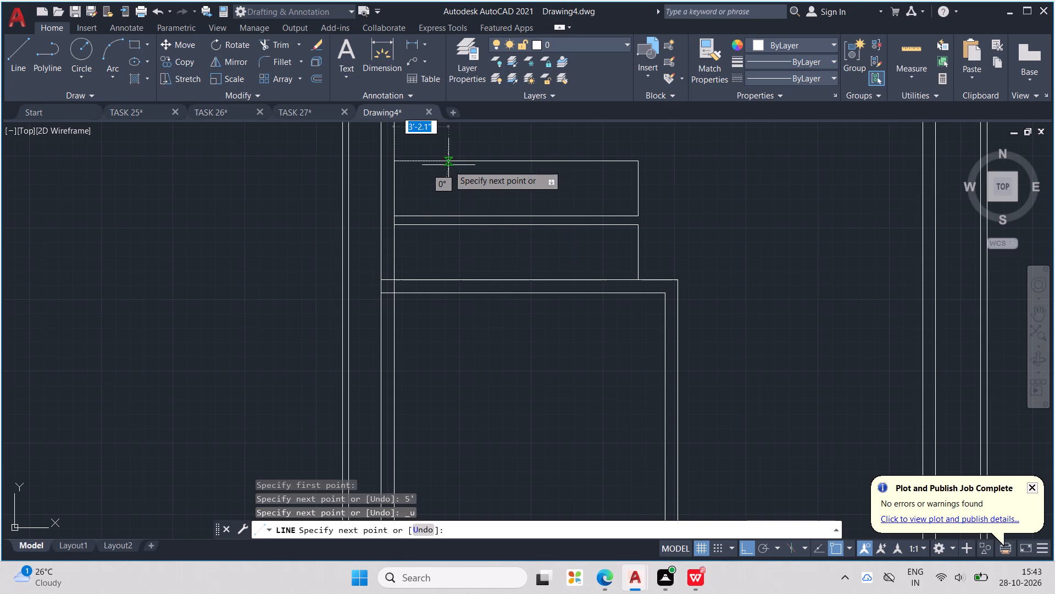
pyautogui.write("4'")
pyautogui.press('Return')
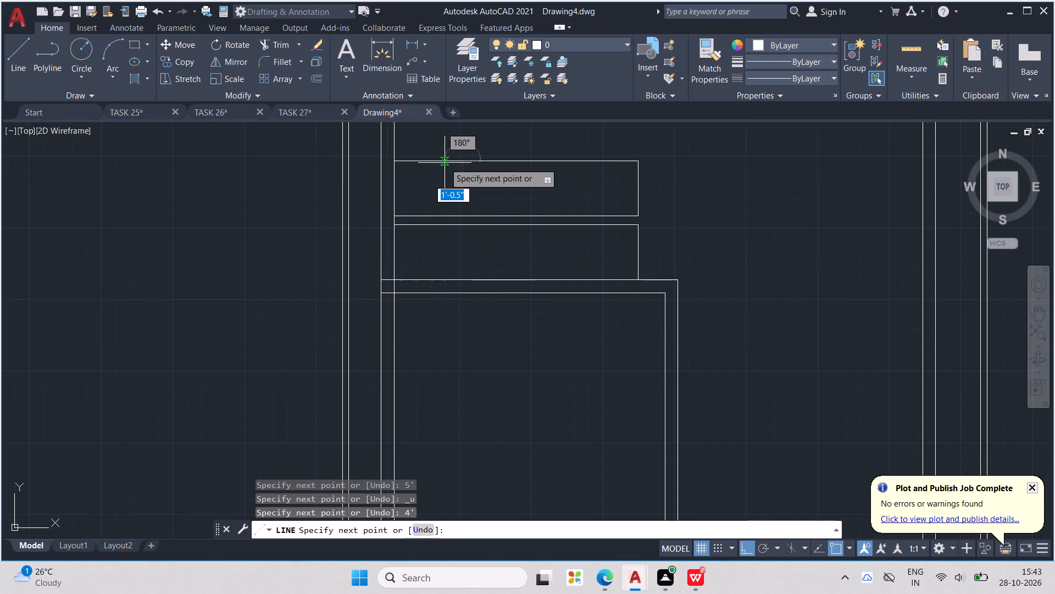
pyautogui.click(465, 284)
pyautogui.press('Escape')
pyautogui.press('Escape')
pyautogui.press('Escape')
pyautogui.press('Escape')
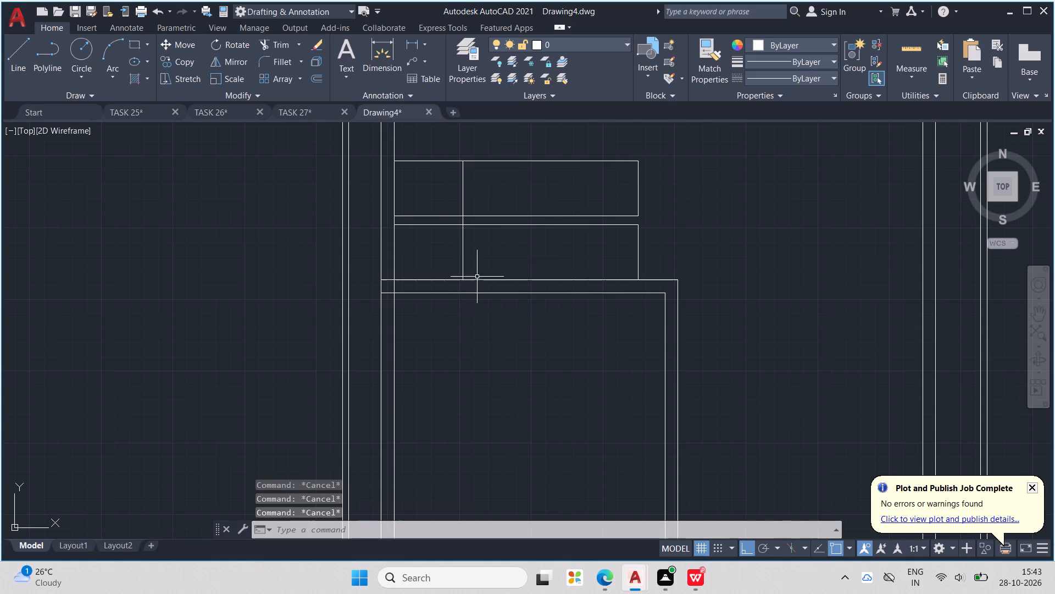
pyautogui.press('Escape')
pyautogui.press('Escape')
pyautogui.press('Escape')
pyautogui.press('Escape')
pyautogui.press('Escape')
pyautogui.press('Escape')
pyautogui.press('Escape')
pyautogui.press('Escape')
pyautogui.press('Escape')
# Offset the lower strip's east edge line westward twelve times at 10" spacing to form the stair tread lines.
pyautogui.press('Escape')
pyautogui.press('Escape')
pyautogui.write('OFF')
pyautogui.press('Return')
pyautogui.press('4')
pyautogui.press('BackSpace')
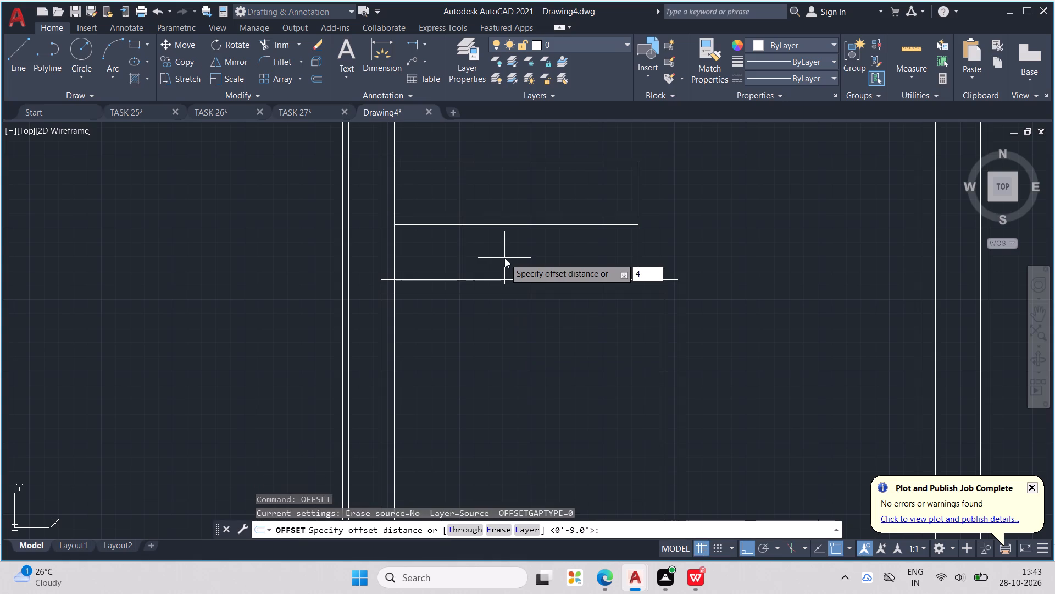
pyautogui.write('10"')
pyautogui.press('Return')
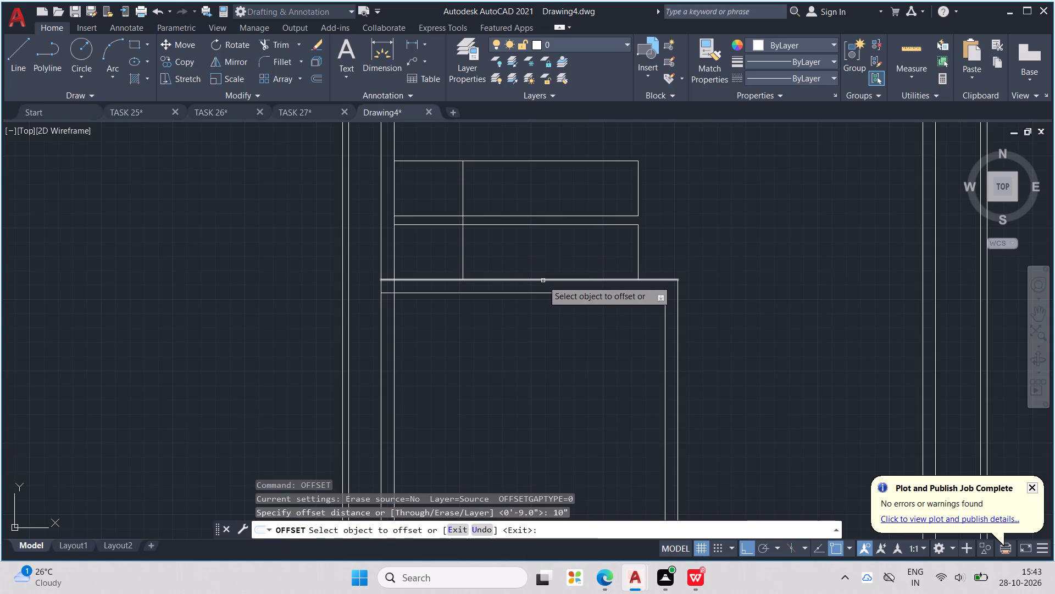
pyautogui.click(637, 246)
pyautogui.click(569, 236)
pyautogui.click(623, 248)
pyautogui.click(553, 252)
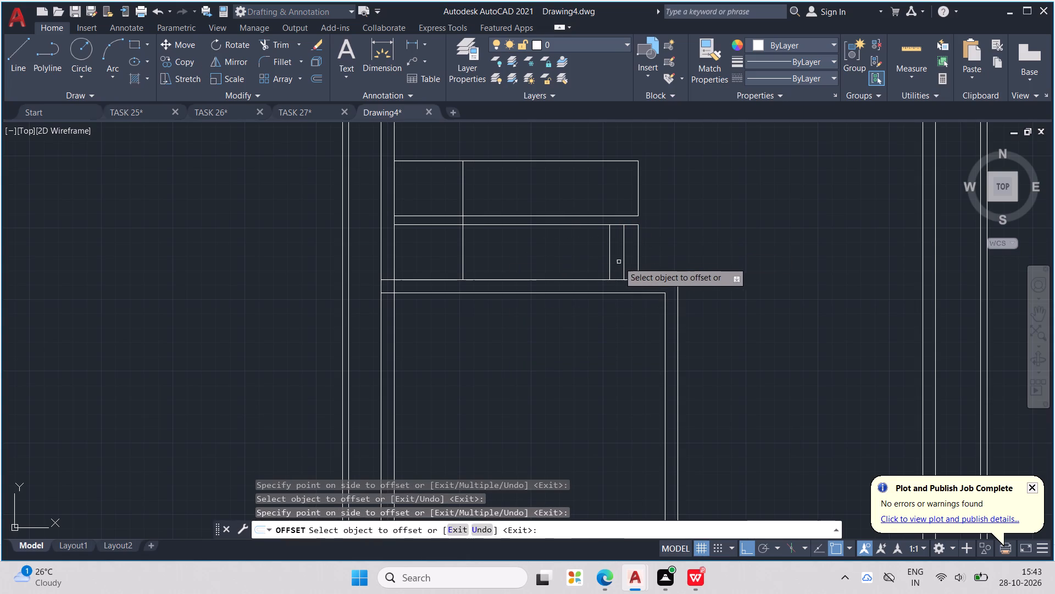
pyautogui.moveTo(609, 251); pyautogui.dragTo(597, 248)
pyautogui.click(551, 242)
pyautogui.click(595, 254)
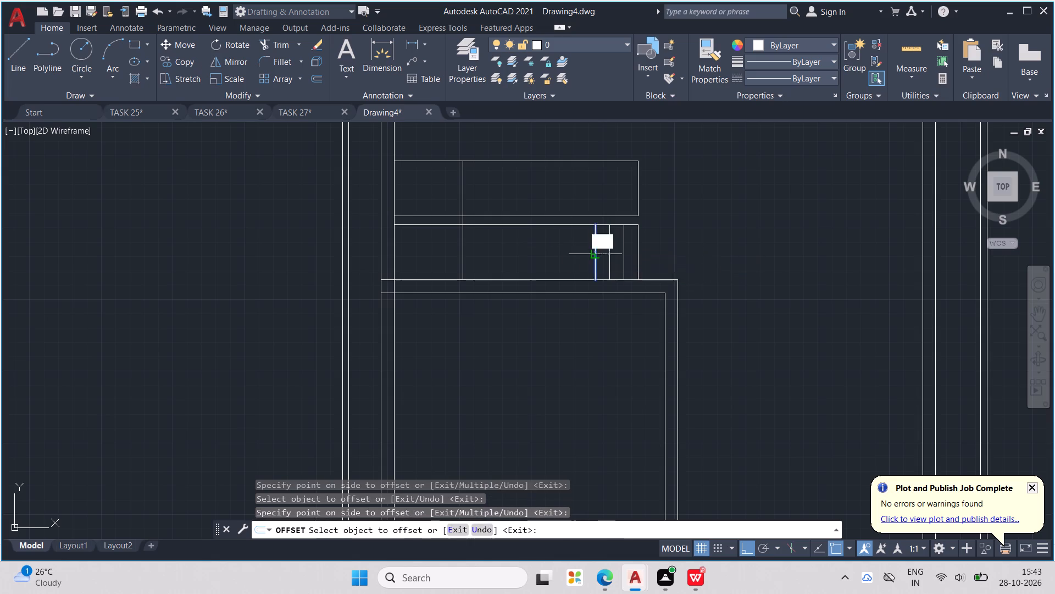
pyautogui.click(542, 248)
pyautogui.click(579, 256)
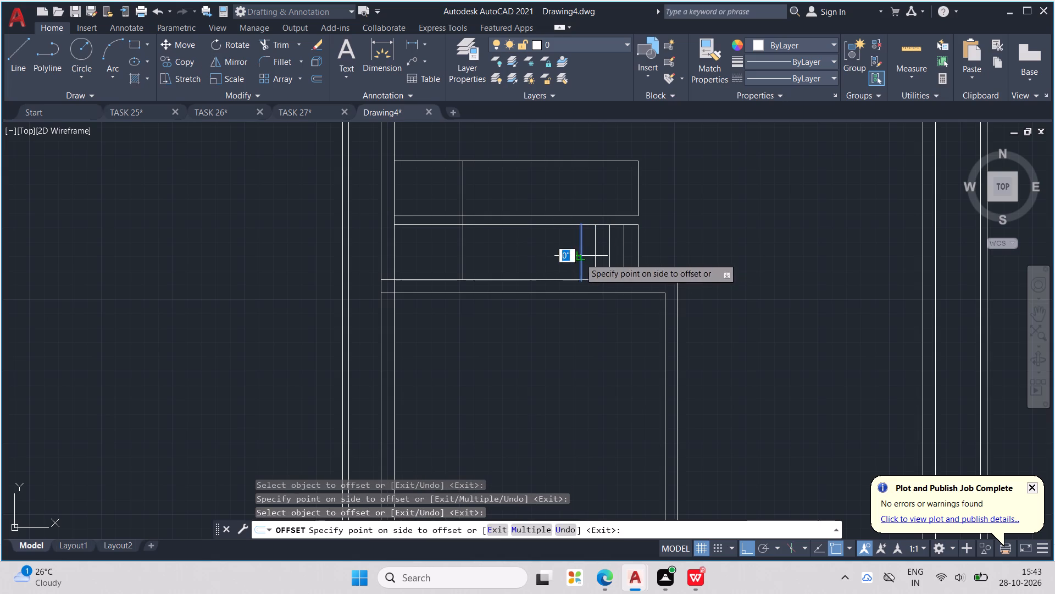
pyautogui.click(535, 255)
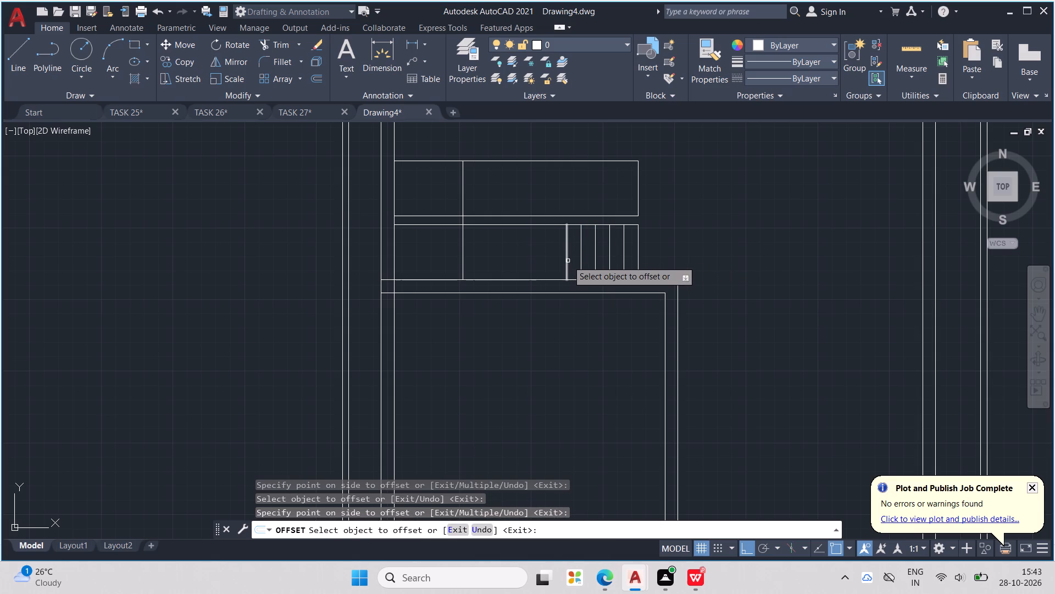
pyautogui.click(568, 261)
pyautogui.click(550, 256)
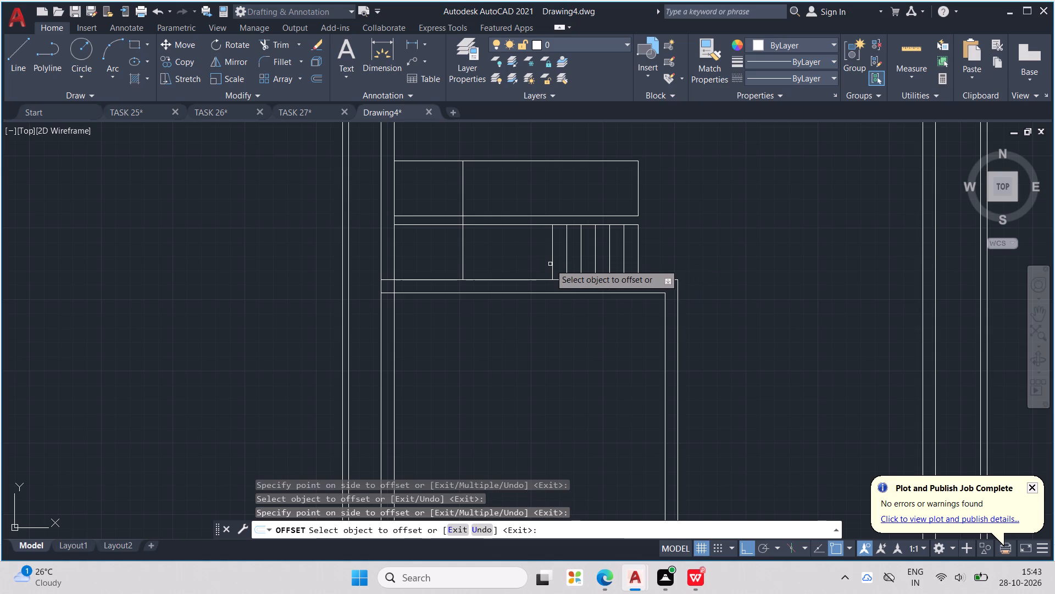
pyautogui.click(553, 260)
pyautogui.click(540, 264)
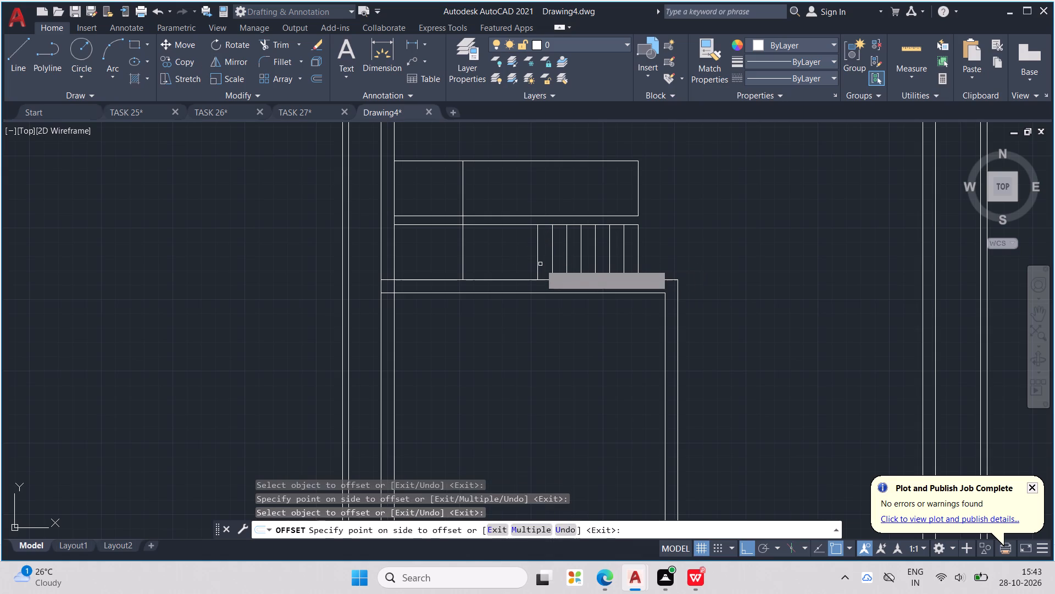
pyautogui.moveTo(536, 260); pyautogui.dragTo(524, 253)
pyautogui.click(517, 250)
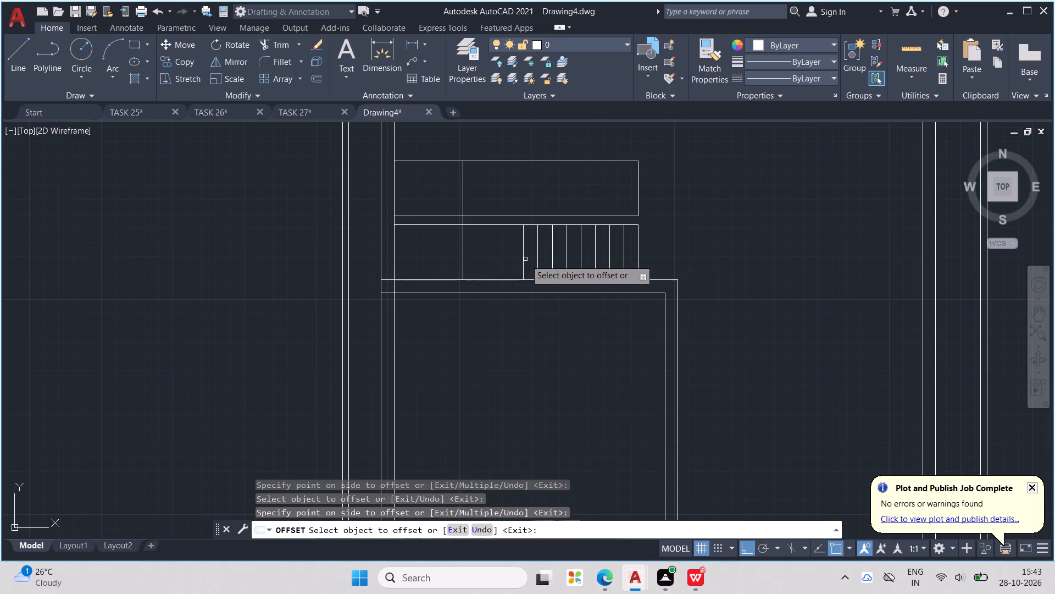
pyautogui.moveTo(524, 262); pyautogui.dragTo(514, 263)
pyautogui.click(499, 265)
pyautogui.doubleClick(509, 262)
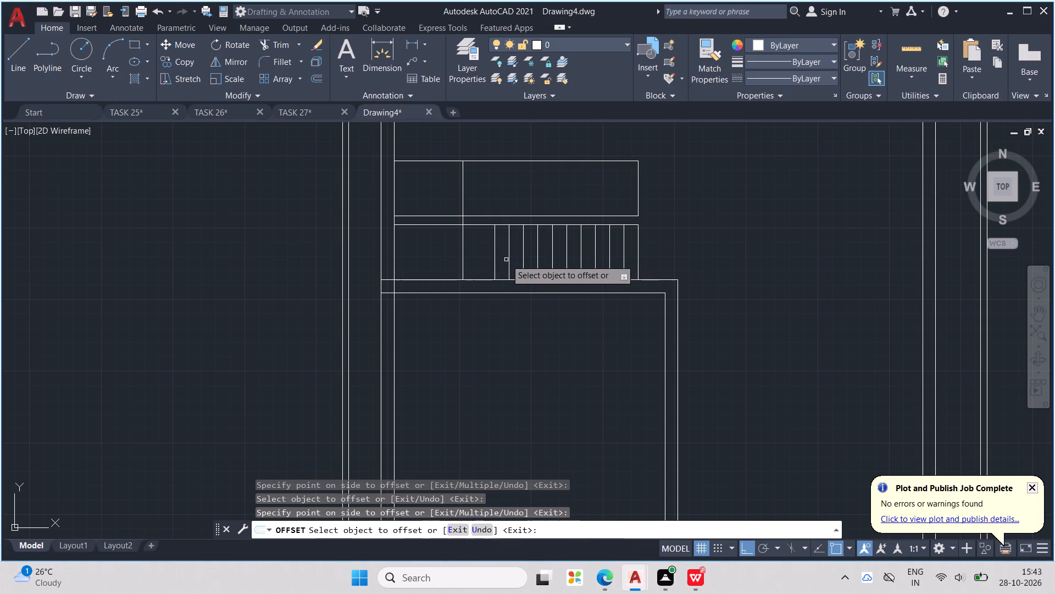
pyautogui.click(495, 267)
pyautogui.click(472, 268)
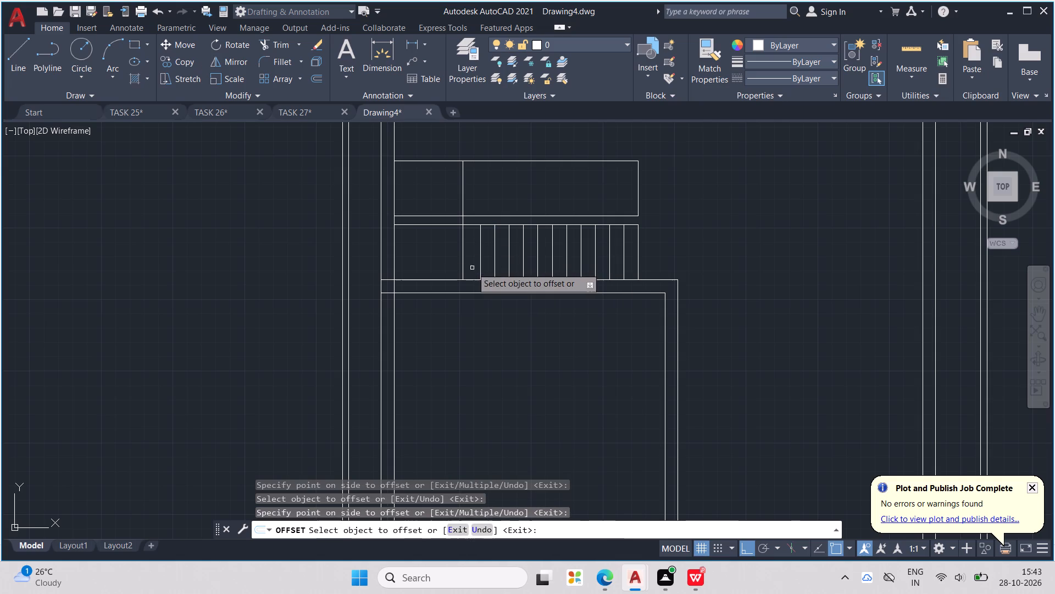
pyautogui.click(480, 264)
pyautogui.click(473, 263)
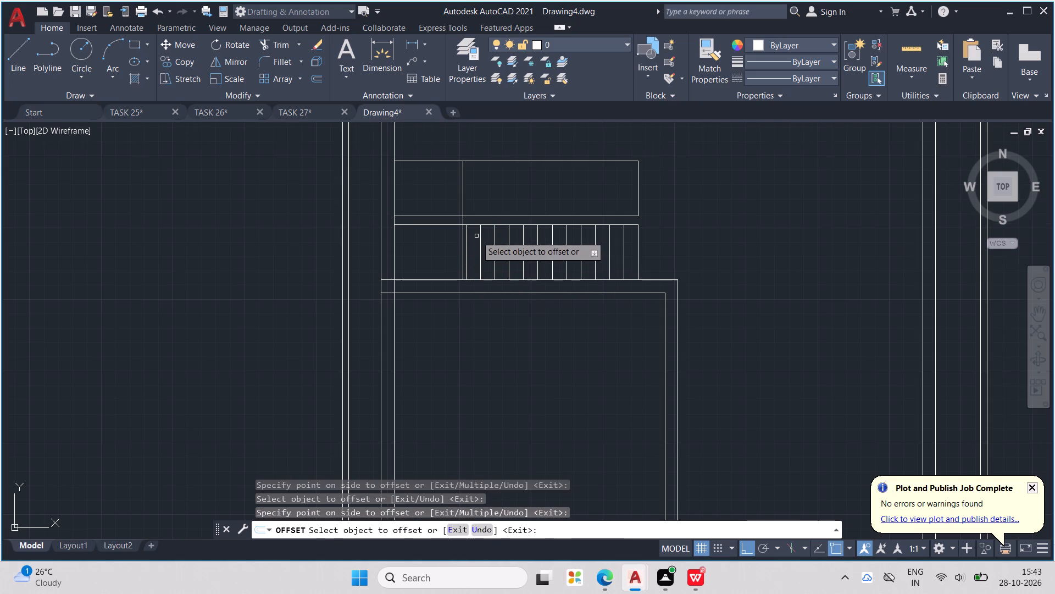
pyautogui.scroll(2, 476, 235)
pyautogui.press('Escape')
# Delete the vertical line drawn 4' east of the strips' west end.
pyautogui.moveTo(429, 145); pyautogui.dragTo(453, 159)
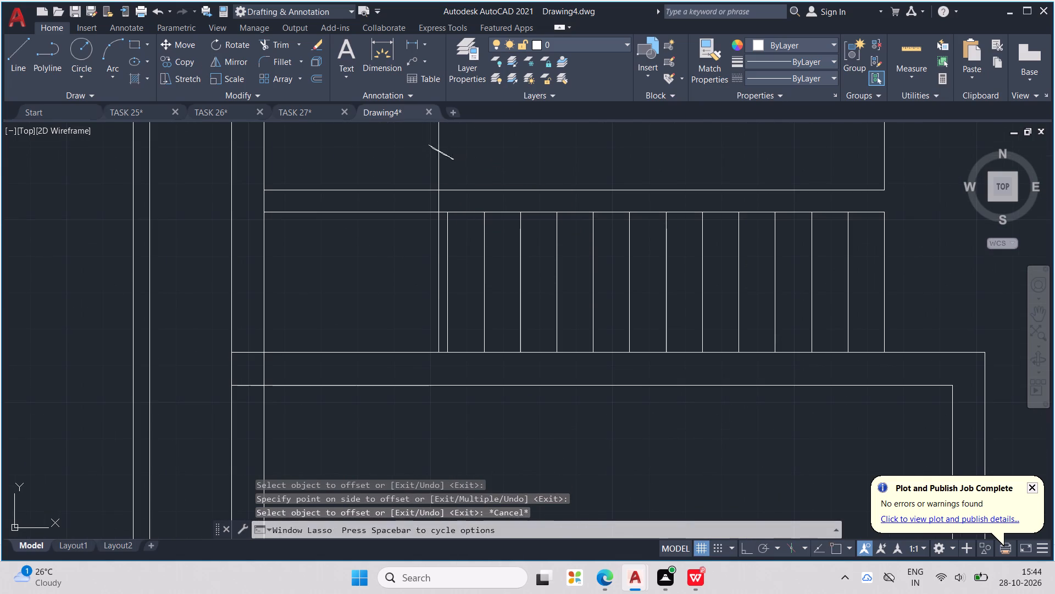
pyautogui.moveTo(453, 159); pyautogui.dragTo(403, 164)
pyautogui.press('Delete')
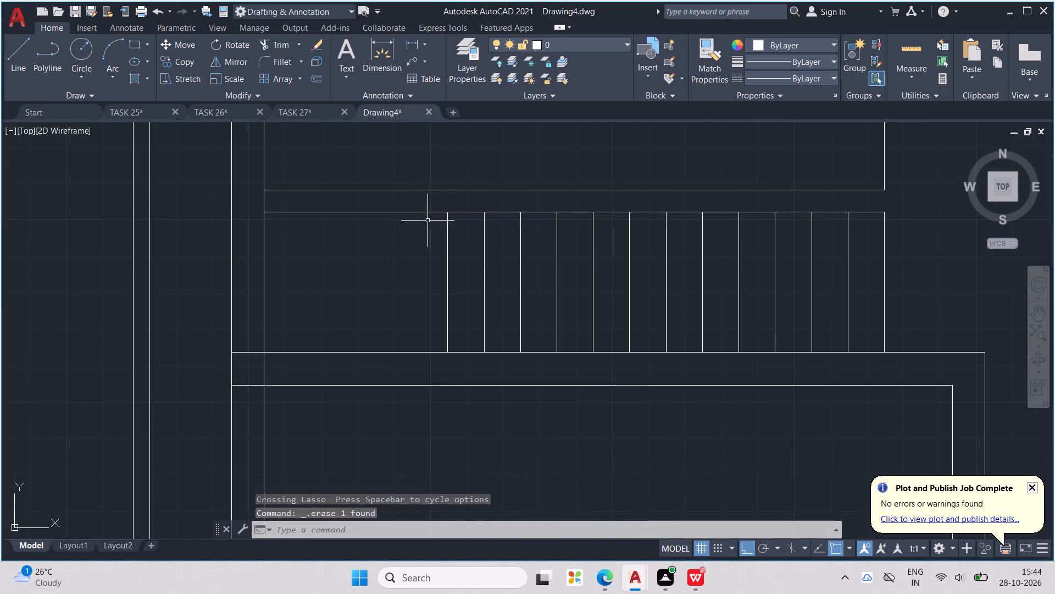
pyautogui.press('Delete')
pyautogui.press('Delete')
# Draw a vertical line from the north end of the westernmost tread line up to the upper strip's north edge.
pyautogui.press('l')
pyautogui.press('Return')
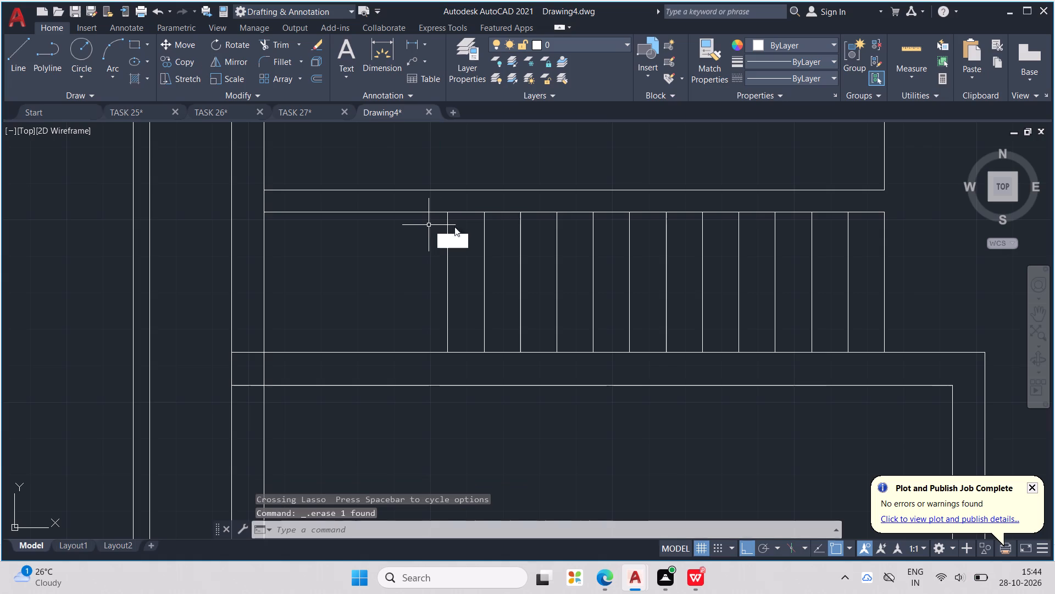
pyautogui.scroll(-2, 440, 216)
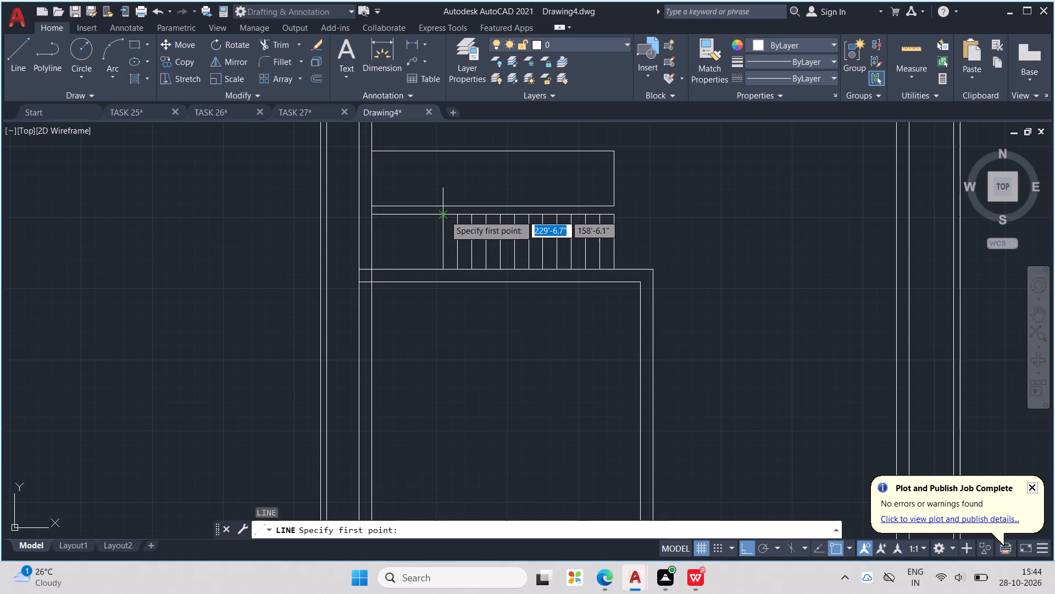
pyautogui.click(442, 213)
pyautogui.moveTo(447, 182); pyautogui.dragTo(463, 212, button='middle')
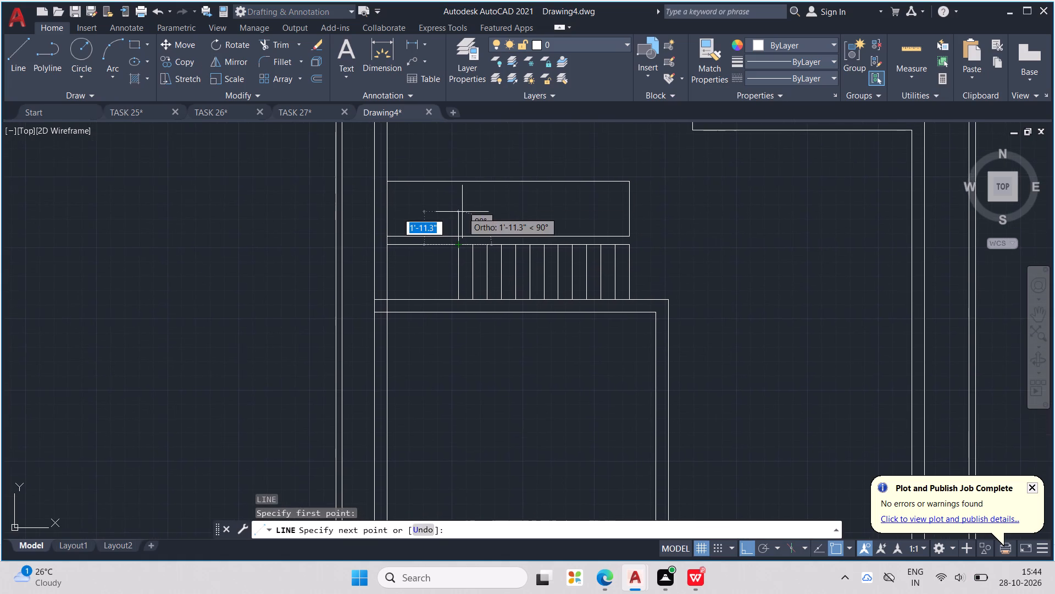
pyautogui.scroll(1, 462, 212)
pyautogui.click(445, 163)
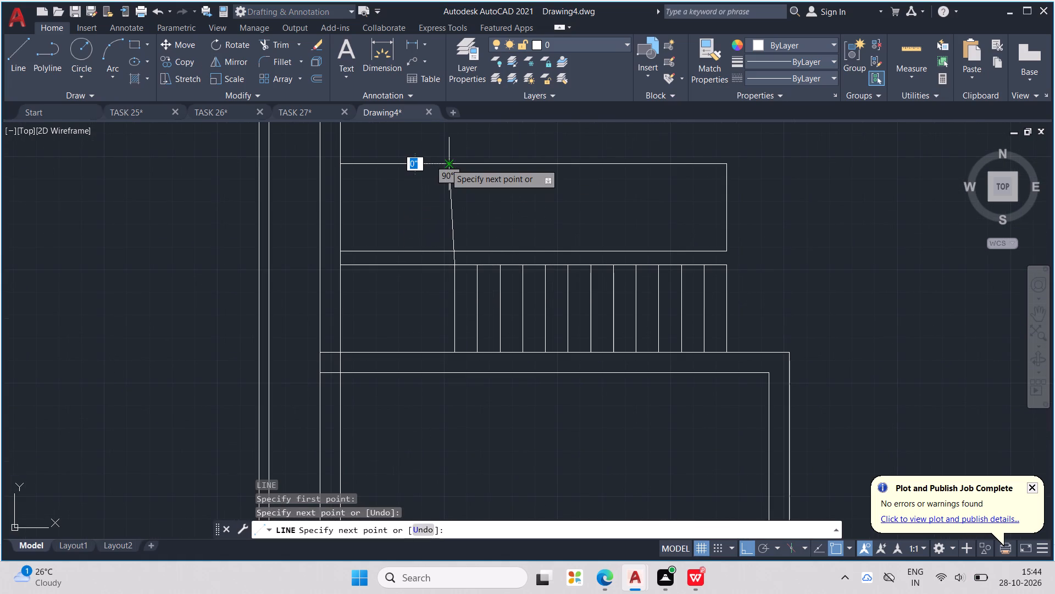
pyautogui.hotkey('ctrl', 'z')
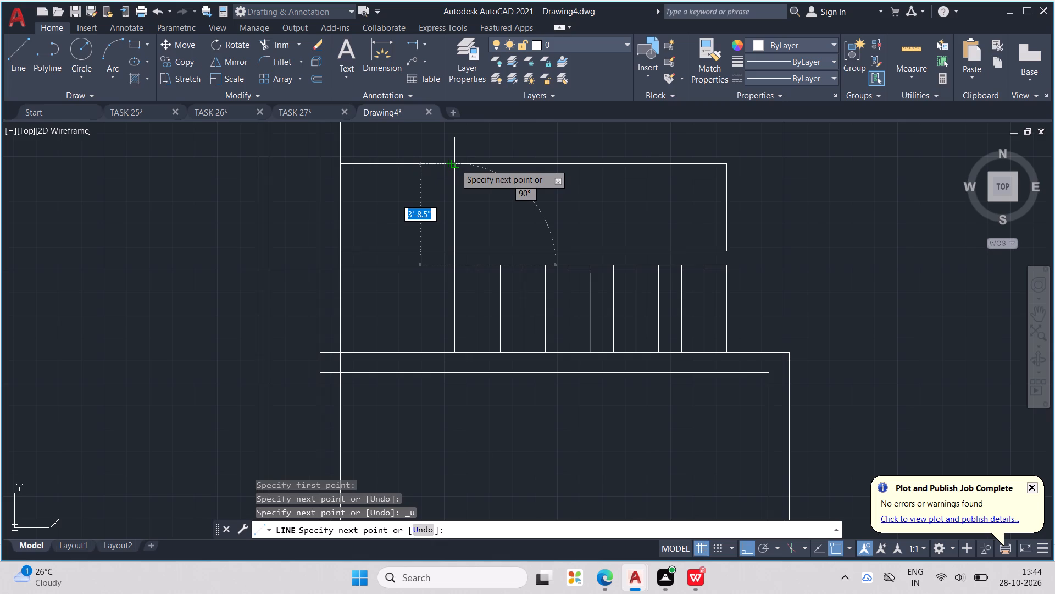
pyautogui.click(455, 164)
pyautogui.press('Escape')
pyautogui.press('Escape')
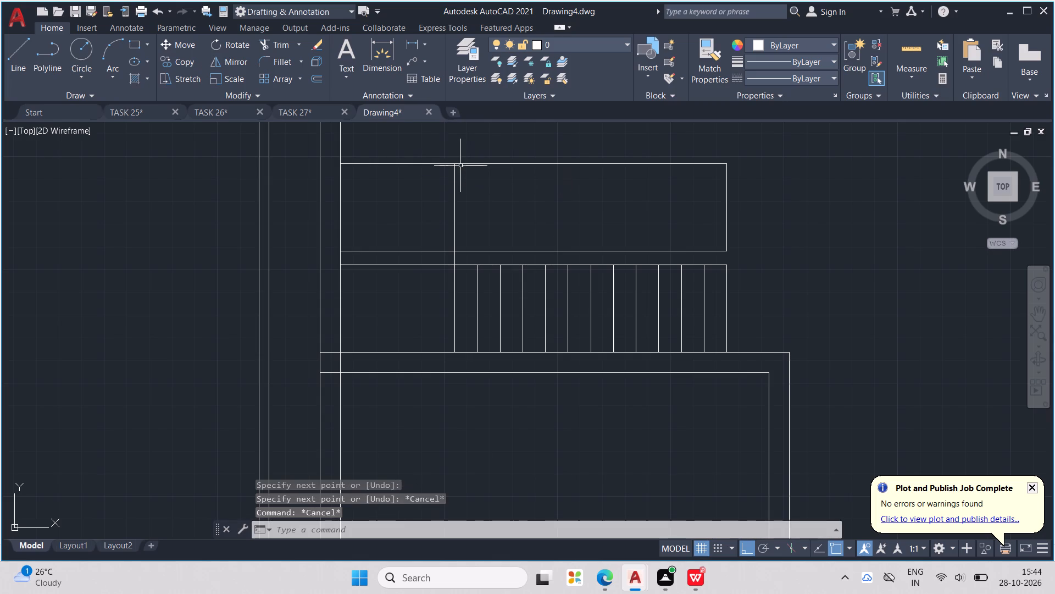
pyautogui.press('Escape')
pyautogui.press('Escape')
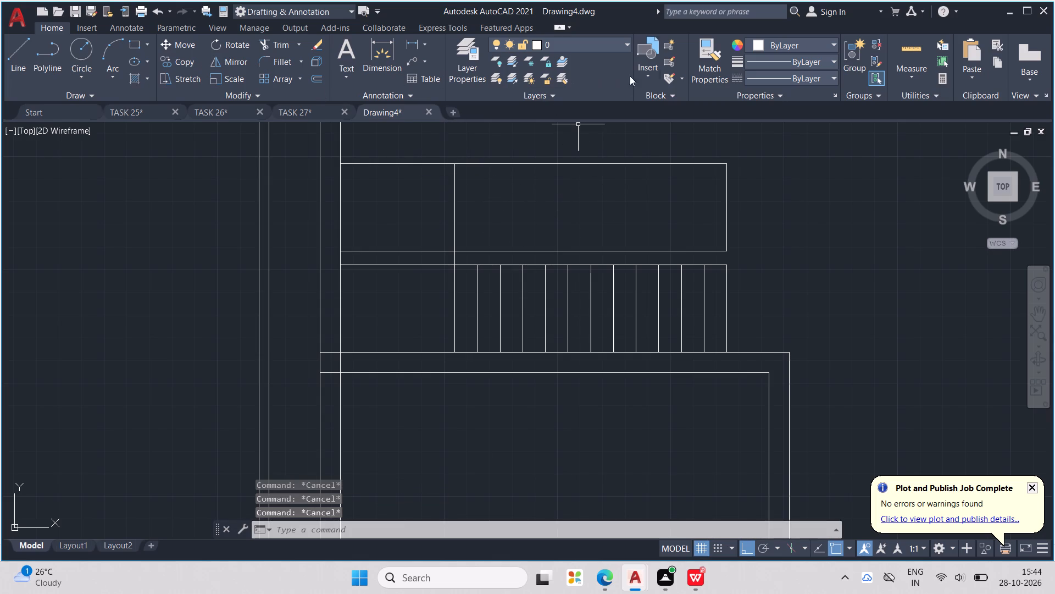
# Set the current linetype to JIS_08_15.
pyautogui.click(814, 74)
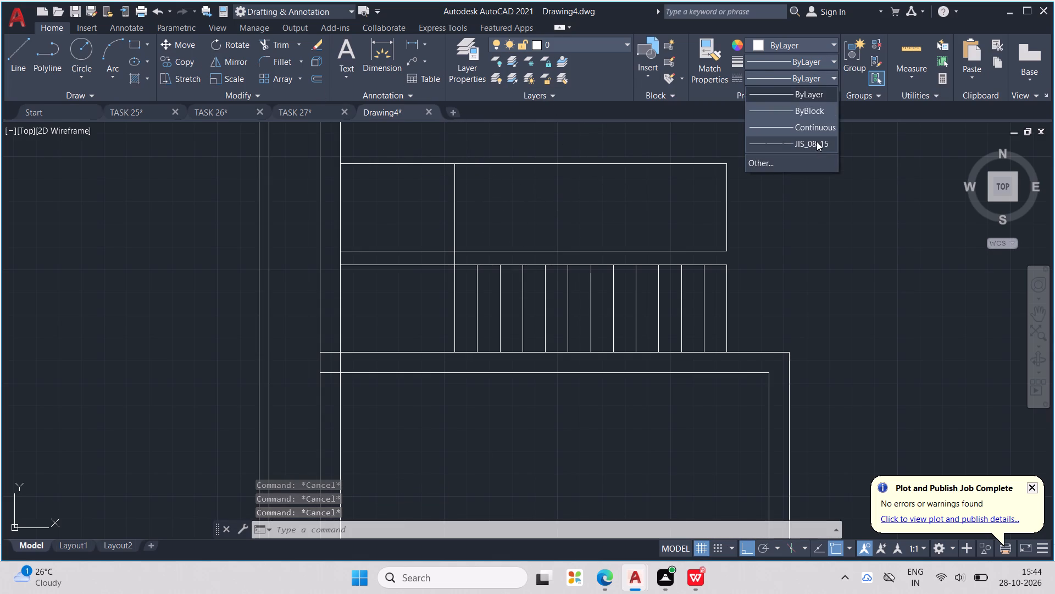
pyautogui.click(817, 141)
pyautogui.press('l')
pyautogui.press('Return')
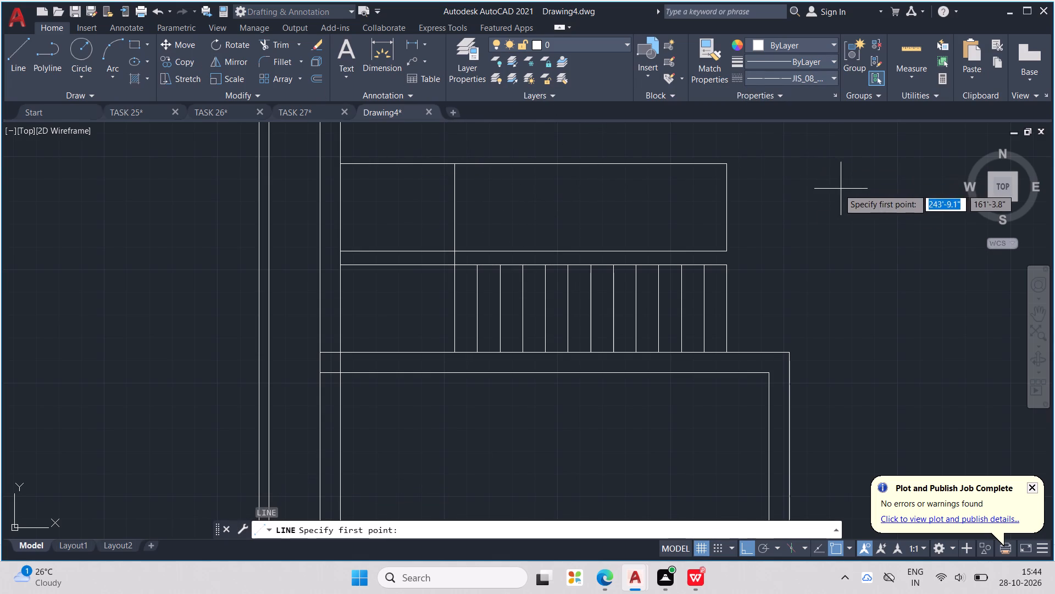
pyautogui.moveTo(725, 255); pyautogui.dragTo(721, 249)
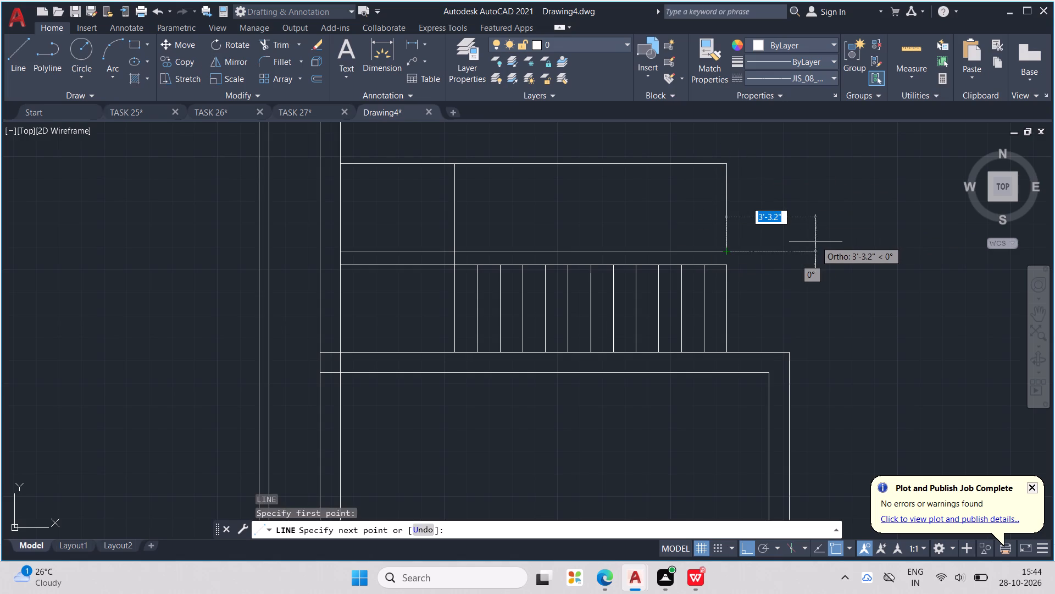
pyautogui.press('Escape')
# Delete the upper strip's east edge line.
pyautogui.moveTo(744, 211); pyautogui.dragTo(709, 208)
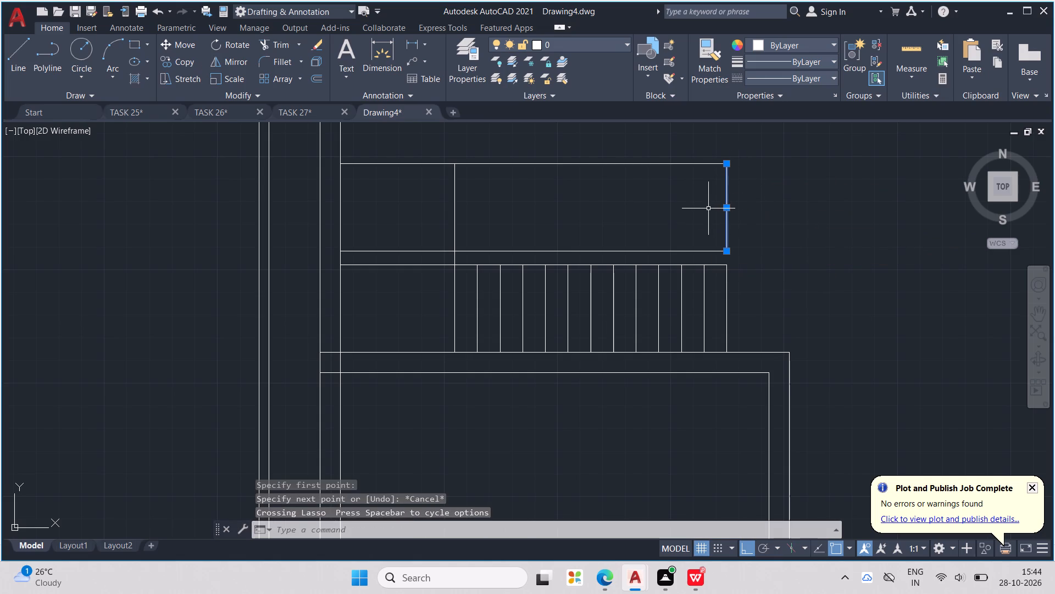
pyautogui.press('Delete')
pyautogui.press('Delete')
pyautogui.press('Delete')
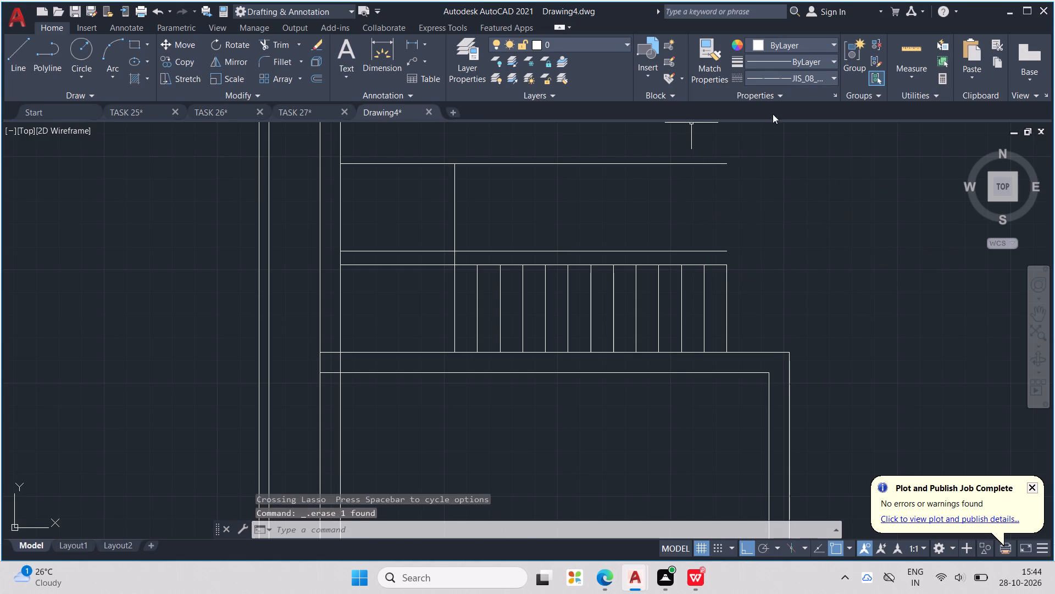
# Redraw the upper strip's east edge in the JIS_08_15 linetype, from its south edge line's east end to the north edge.
pyautogui.press('l')
pyautogui.press('Return')
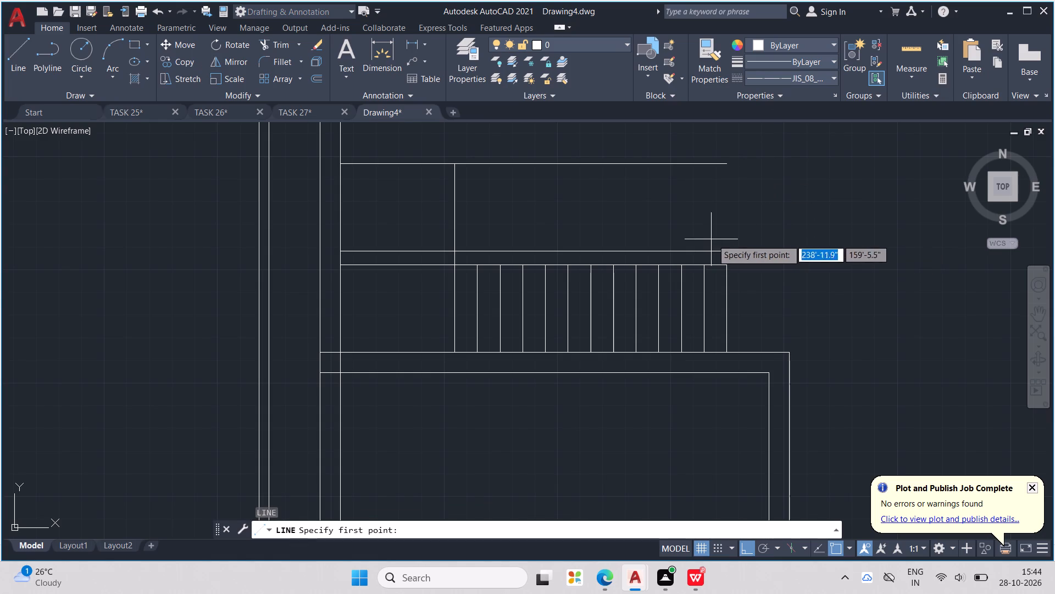
pyautogui.click(723, 251)
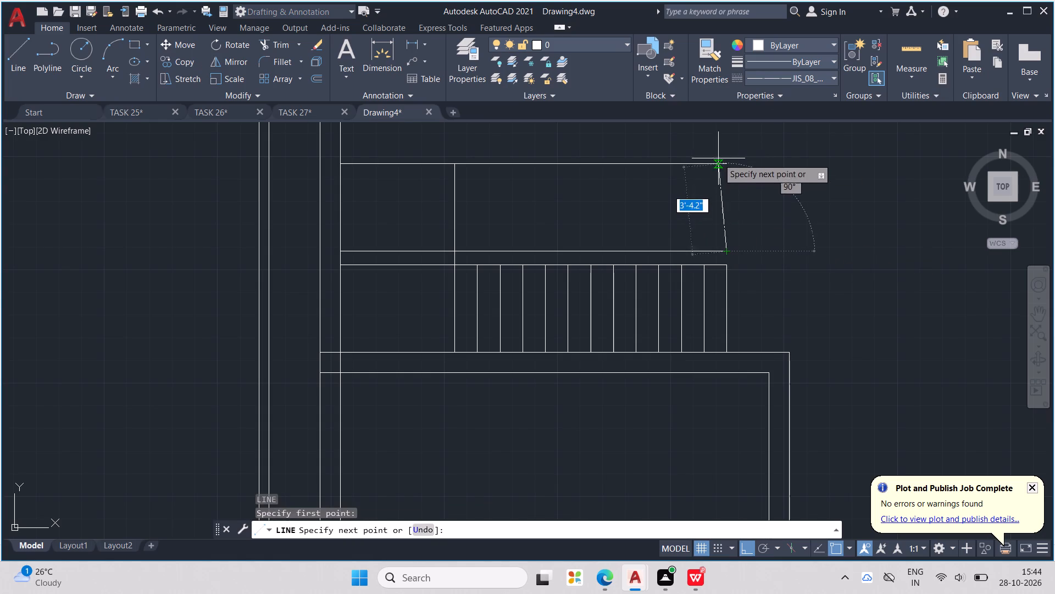
pyautogui.click(724, 162)
pyautogui.scroll(2, 737, 189)
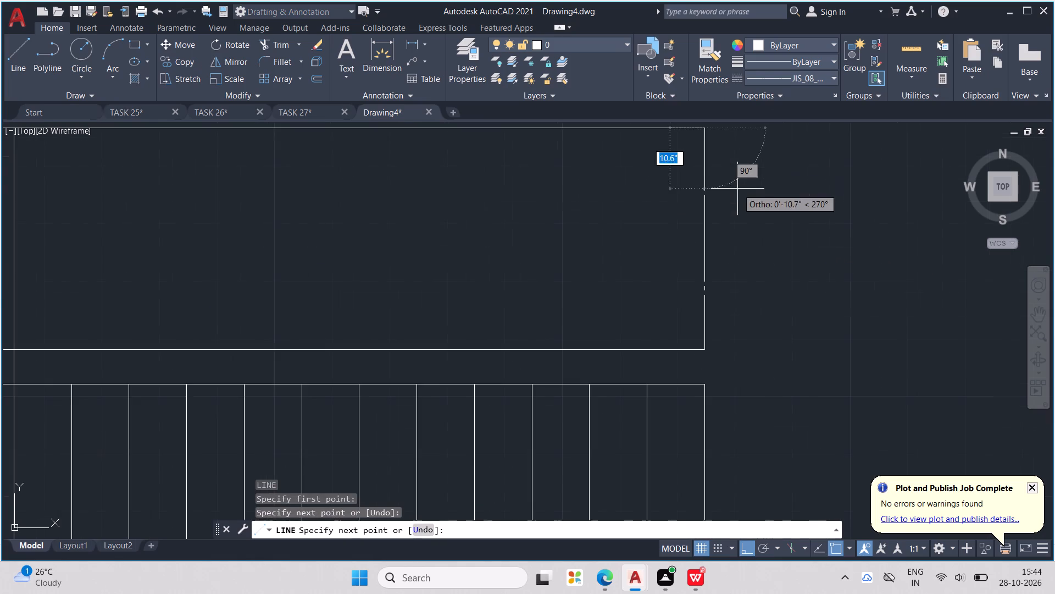
pyautogui.press('Escape')
pyautogui.press('Escape')
pyautogui.press('Escape')
pyautogui.press('Escape')
pyautogui.press('Escape')
pyautogui.press('Escape')
pyautogui.press('Escape')
pyautogui.press('Escape')
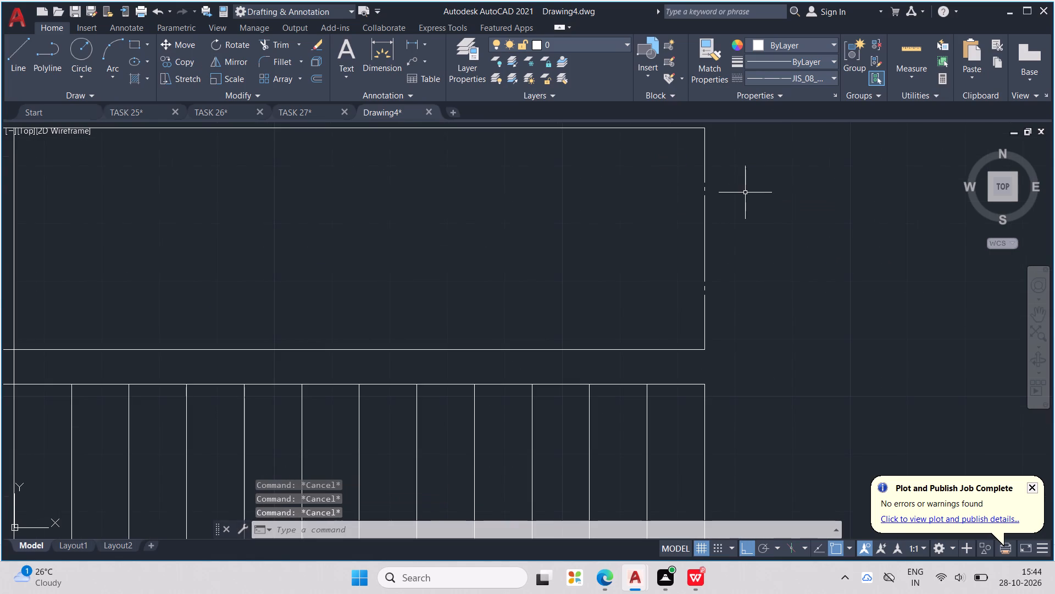
pyautogui.press('Escape')
# Offset the upper strip's east edge line westward five times in succession at 10" spacing.
pyautogui.write('OFF')
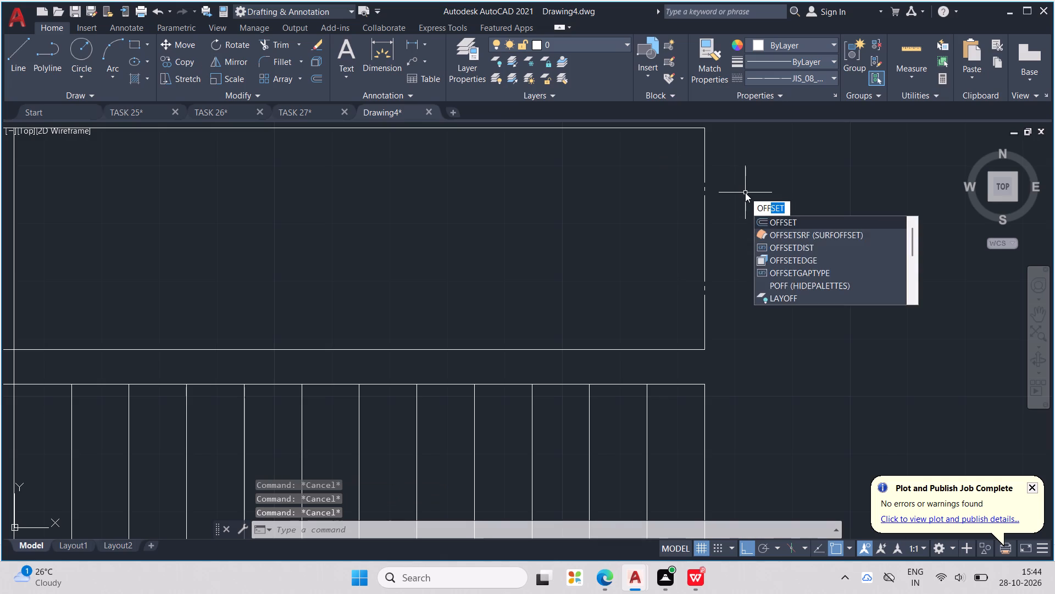
pyautogui.press('Return')
pyautogui.write('10"')
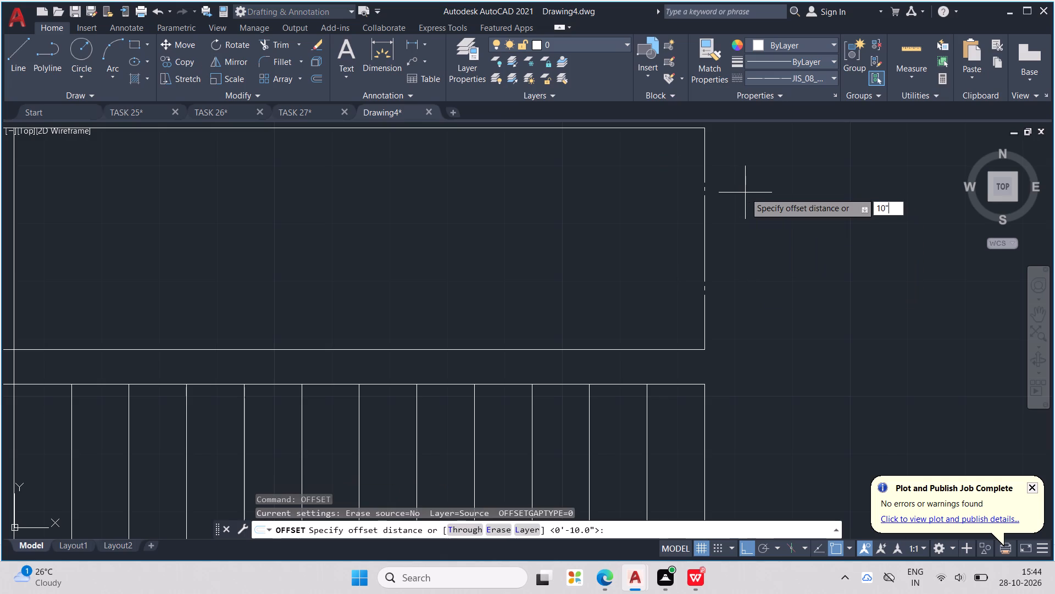
pyautogui.press('BackSpace')
pyautogui.hotkey('shift', '"')
pyautogui.press('Return')
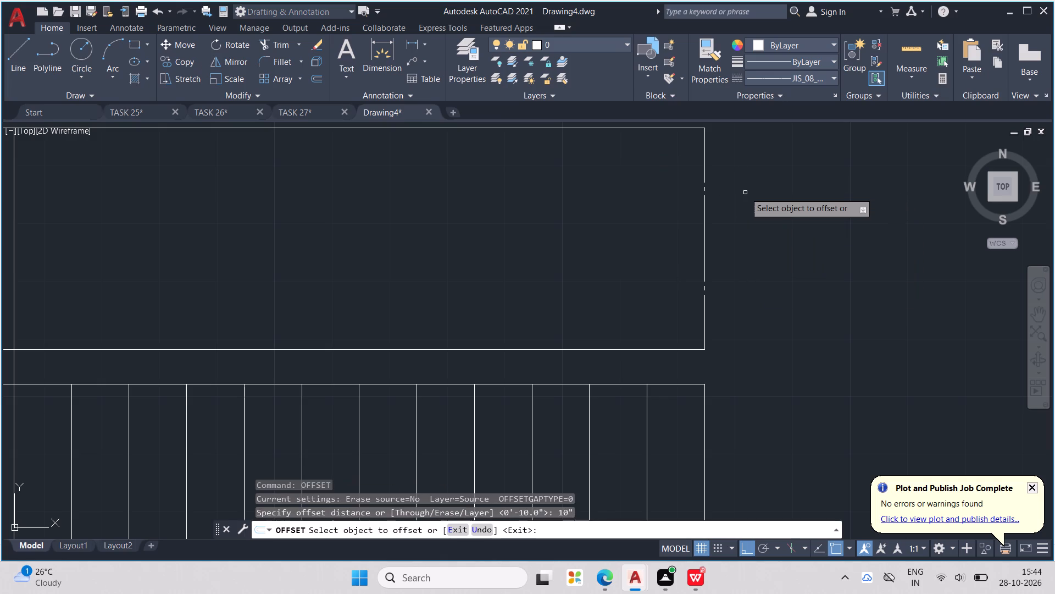
pyautogui.scroll(-3, 727, 158)
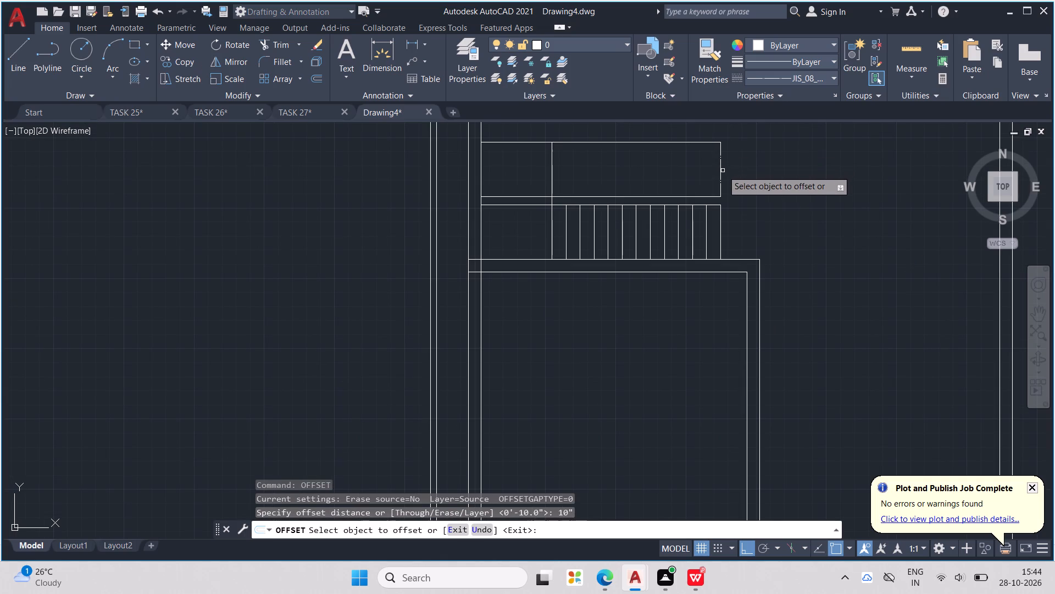
pyautogui.click(719, 174)
pyautogui.click(697, 185)
pyautogui.click(706, 172)
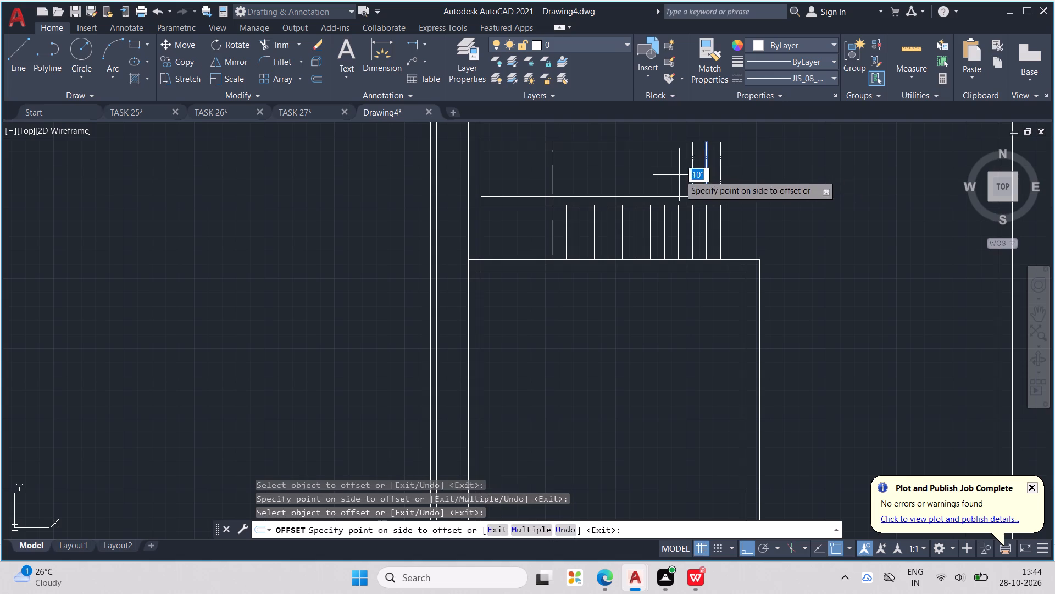
pyautogui.click(679, 175)
pyautogui.moveTo(691, 169); pyautogui.dragTo(685, 169)
pyautogui.click(660, 178)
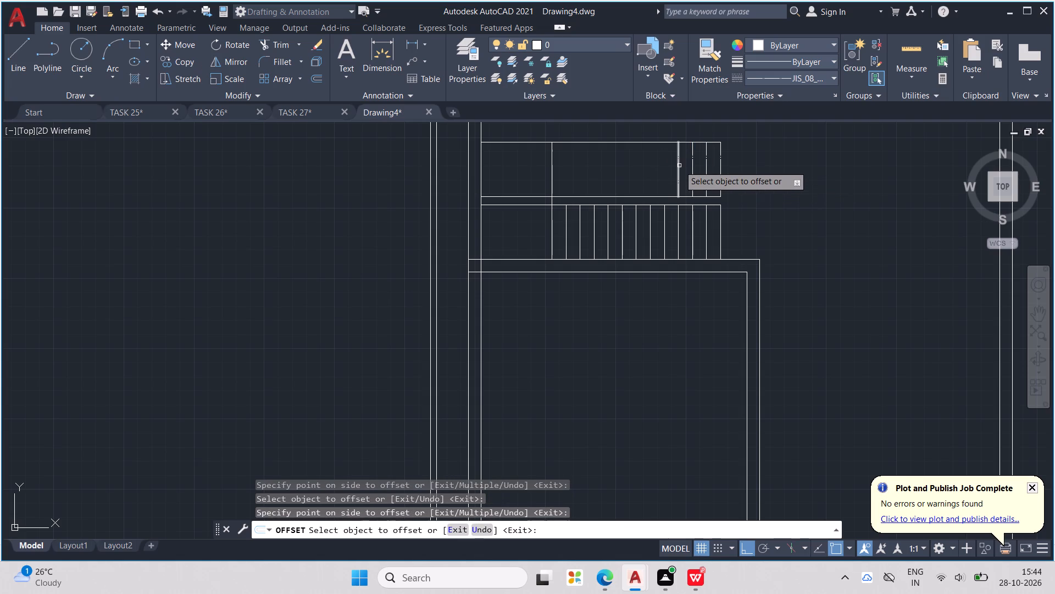
pyautogui.moveTo(679, 166); pyautogui.dragTo(673, 164)
pyautogui.click(649, 181)
pyautogui.click(665, 174)
pyautogui.click(650, 188)
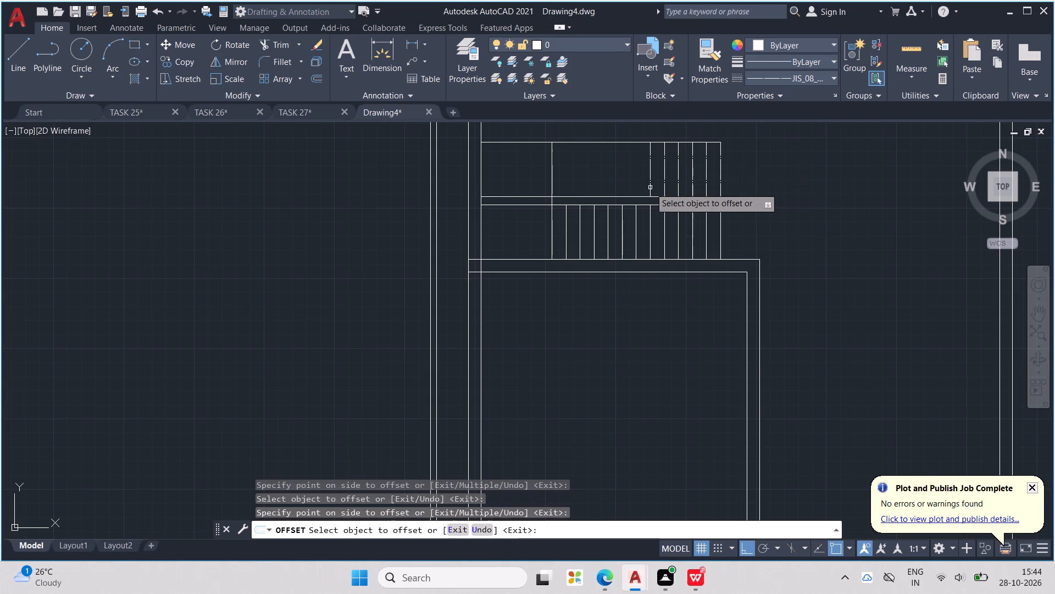
# Offset six more tread lines westward at 10" spacing in the upper flight, ending one tread short of the landing line.
pyautogui.click(652, 184)
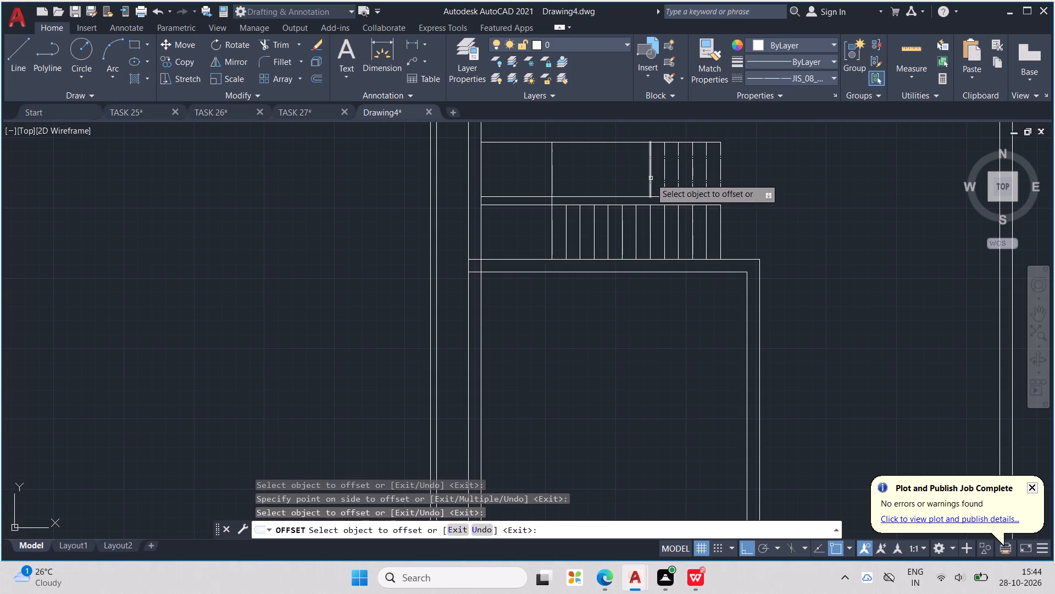
pyautogui.click(651, 178)
pyautogui.click(619, 179)
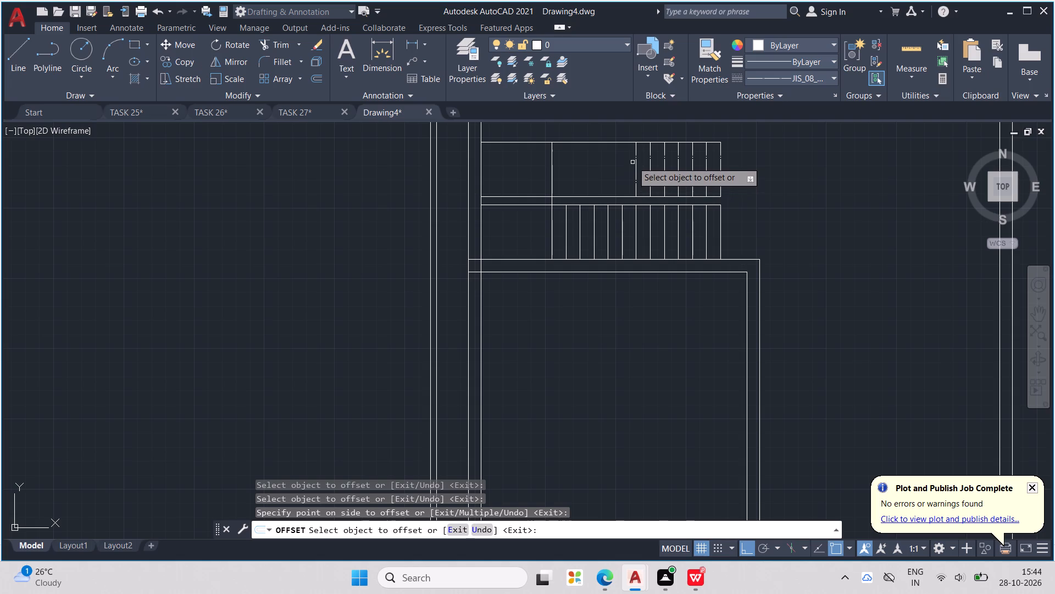
pyautogui.click(635, 160)
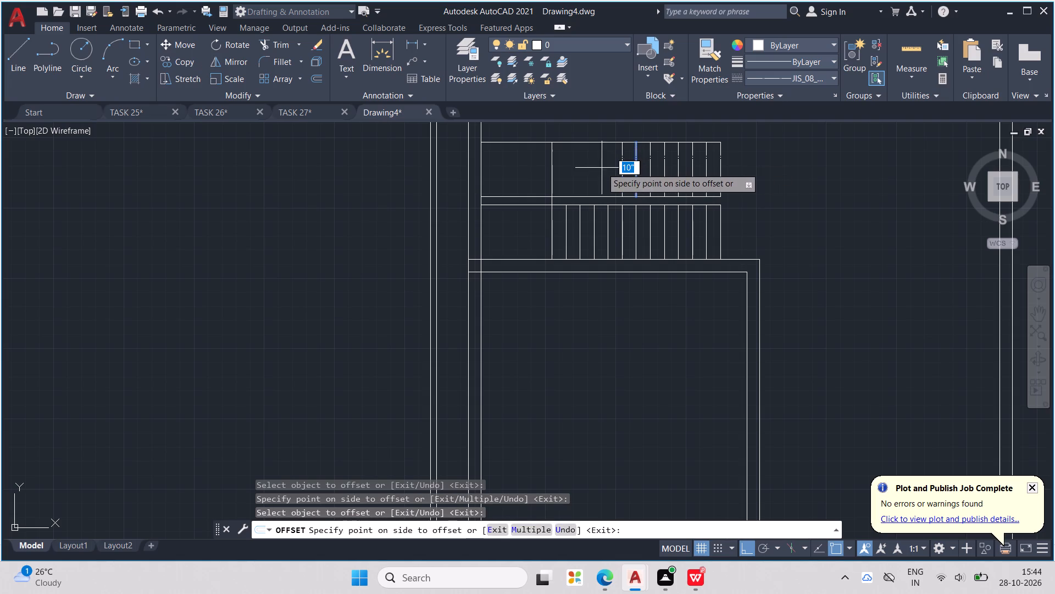
pyautogui.click(602, 168)
pyautogui.click(620, 161)
pyautogui.click(596, 174)
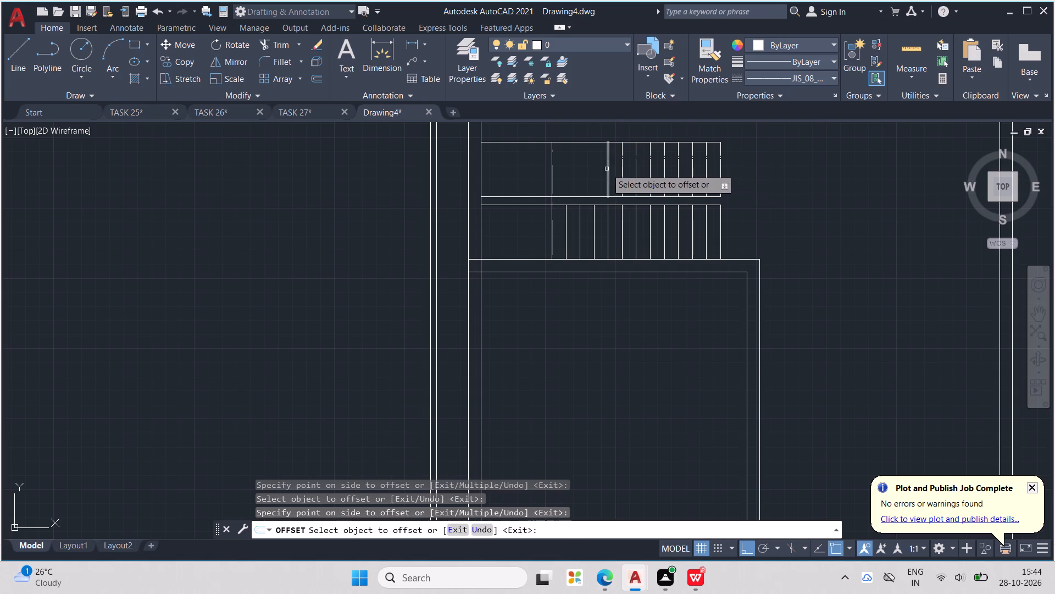
pyautogui.click(607, 169)
pyautogui.click(590, 173)
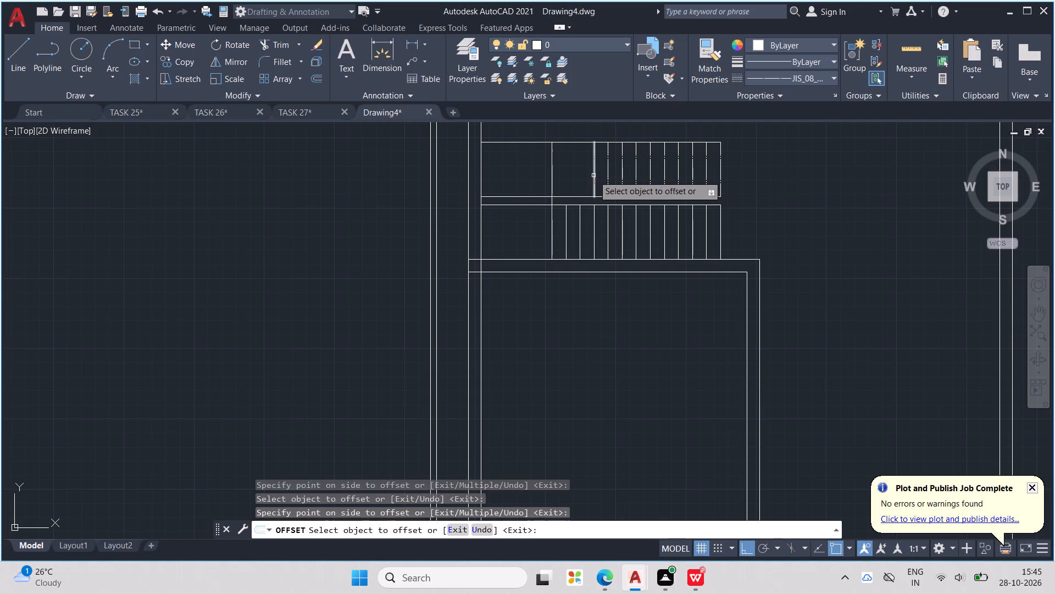
pyautogui.click(593, 176)
pyautogui.click(579, 182)
pyautogui.click(583, 175)
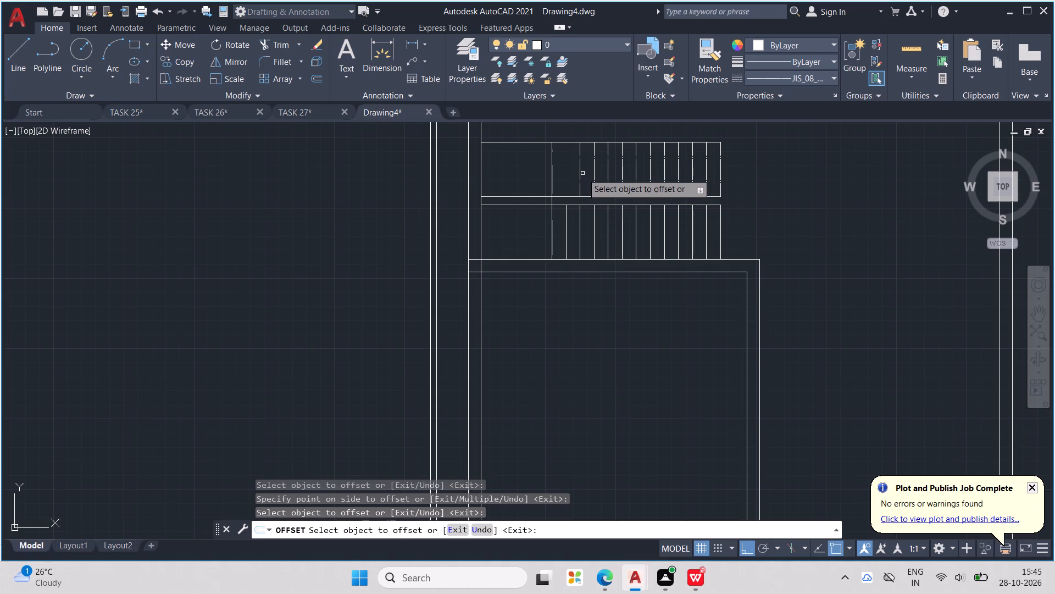
pyautogui.click(580, 175)
pyautogui.click(569, 180)
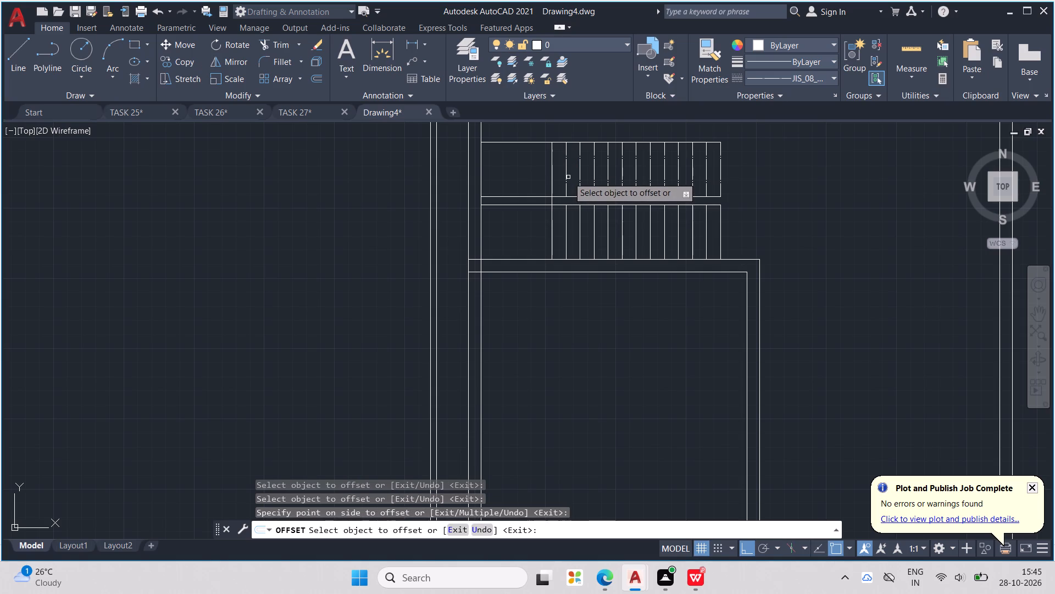
pyautogui.press('Escape')
pyautogui.press('Escape')
pyautogui.press('Escape')
pyautogui.press('Escape')
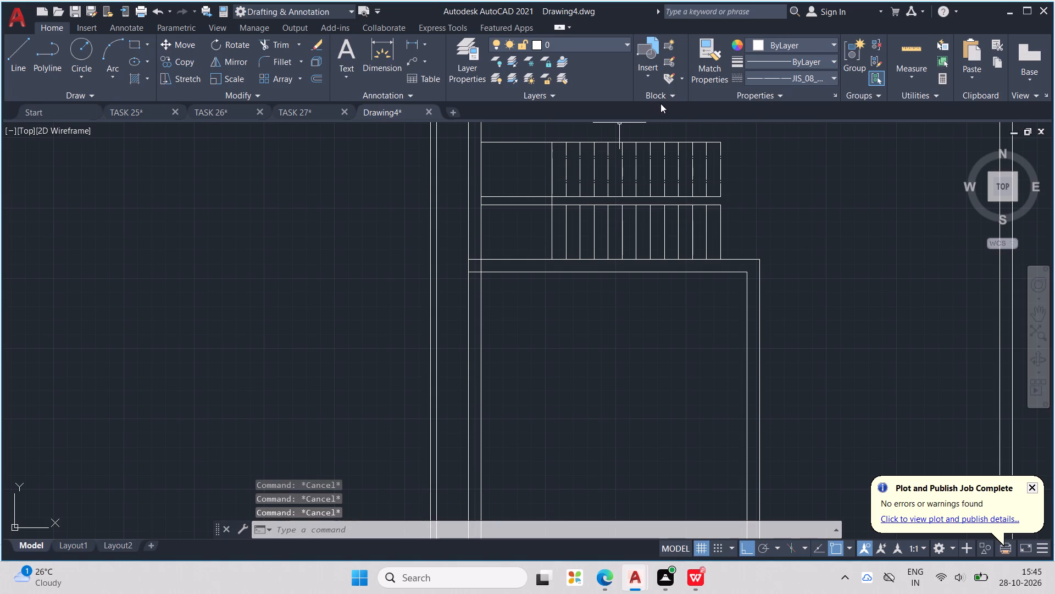
# Set the current linetype to ByLayer.
pyautogui.click(776, 80)
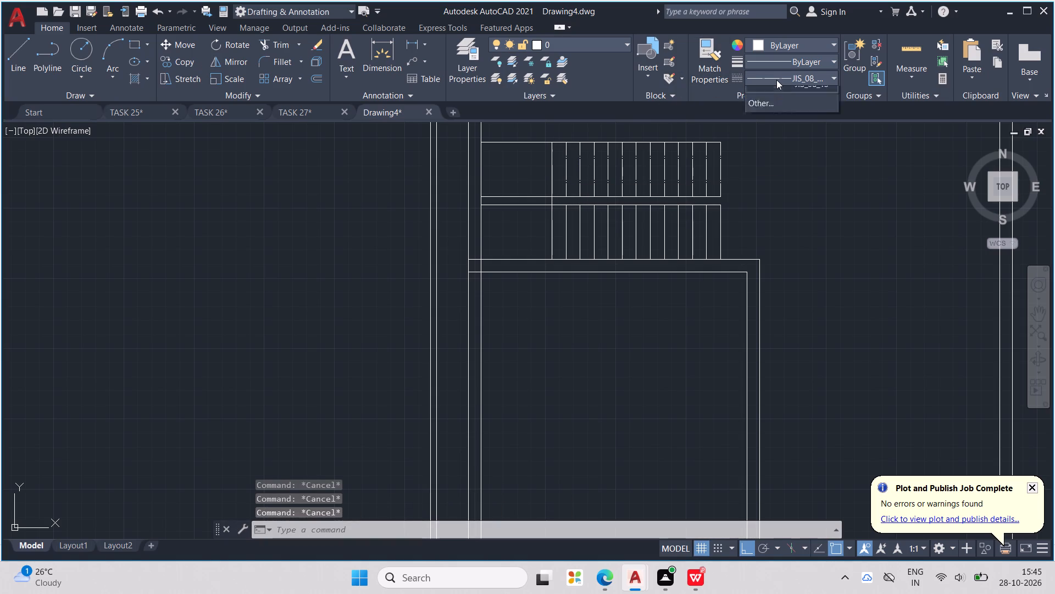
pyautogui.click(784, 93)
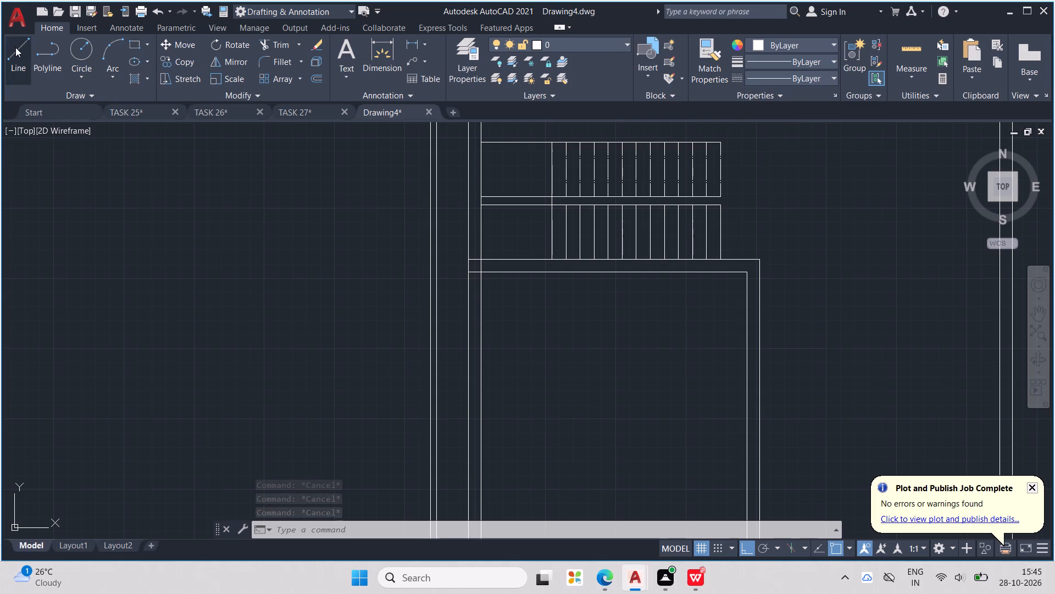
# Draw a line from the north end of the lower flight's westernmost tread line 3" north, continuing west to the wall's inner face.
pyautogui.click(15, 47)
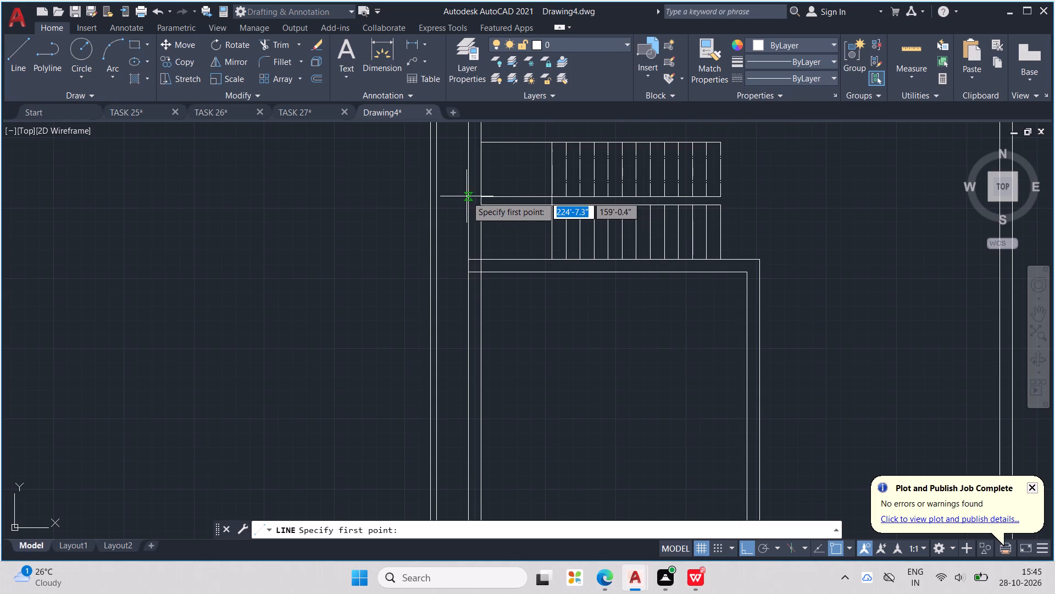
pyautogui.moveTo(470, 195); pyautogui.dragTo(490, 331, button='middle')
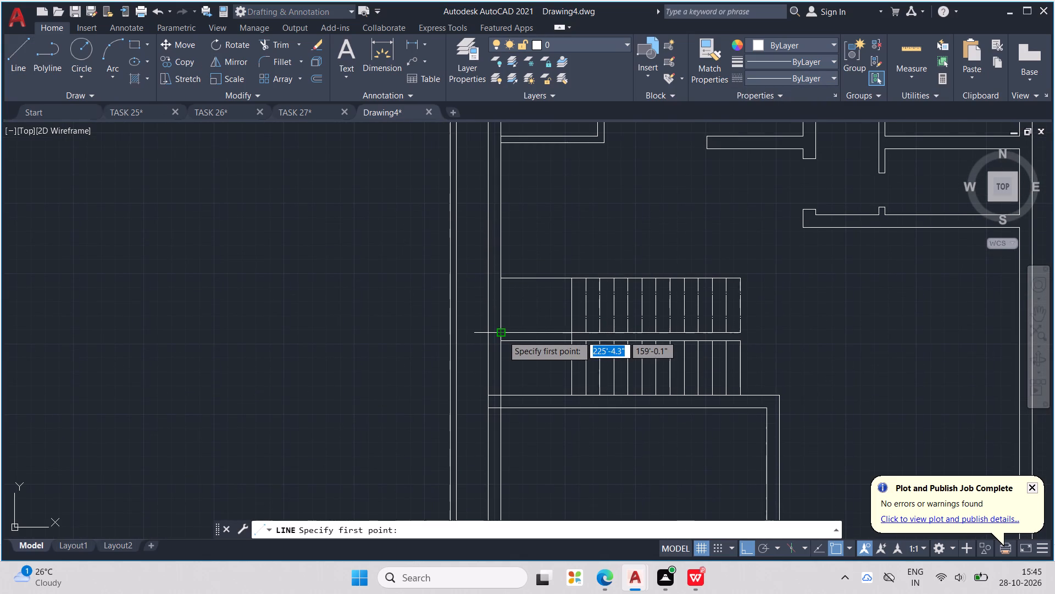
pyautogui.scroll(1, 566, 335)
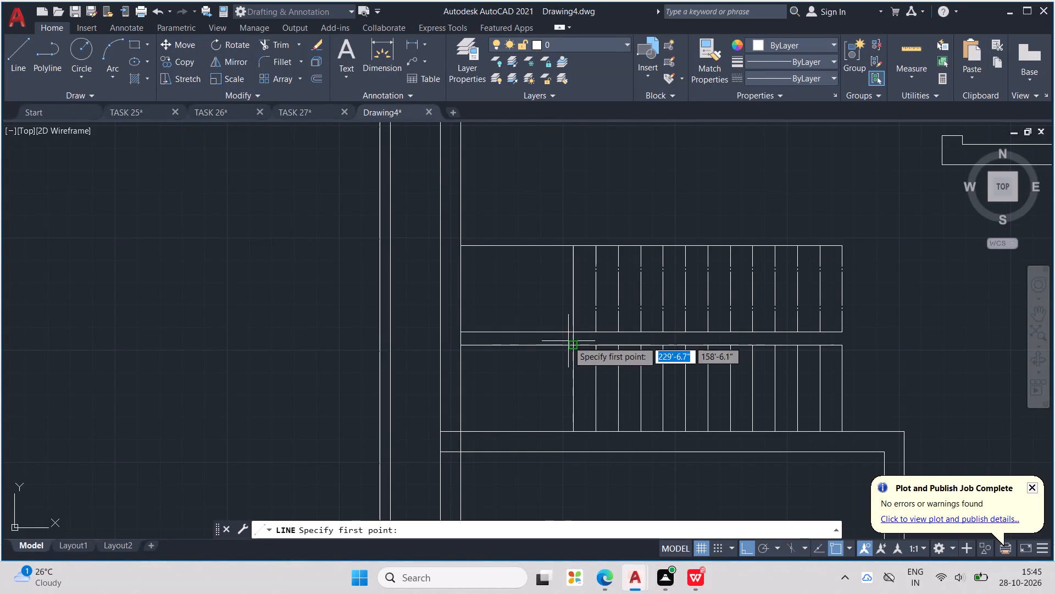
pyautogui.scroll(1, 569, 332)
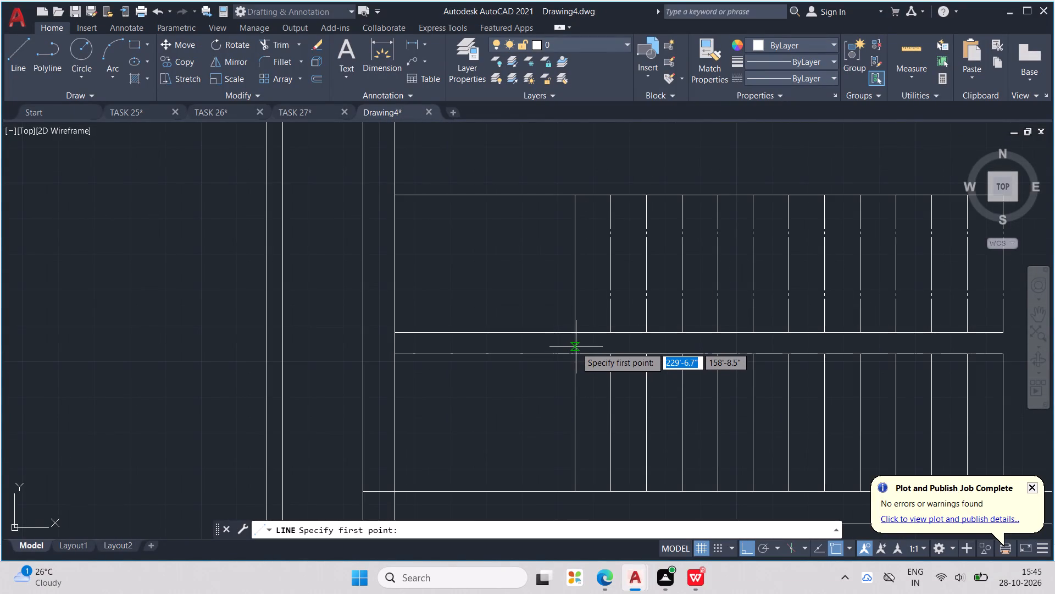
pyautogui.scroll(1, 575, 346)
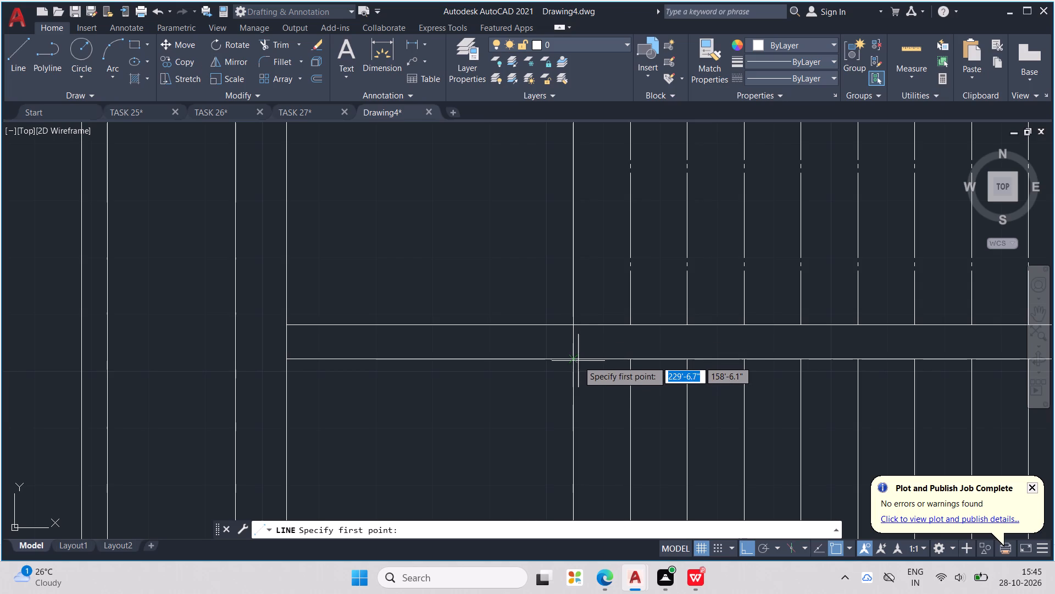
pyautogui.click(570, 358)
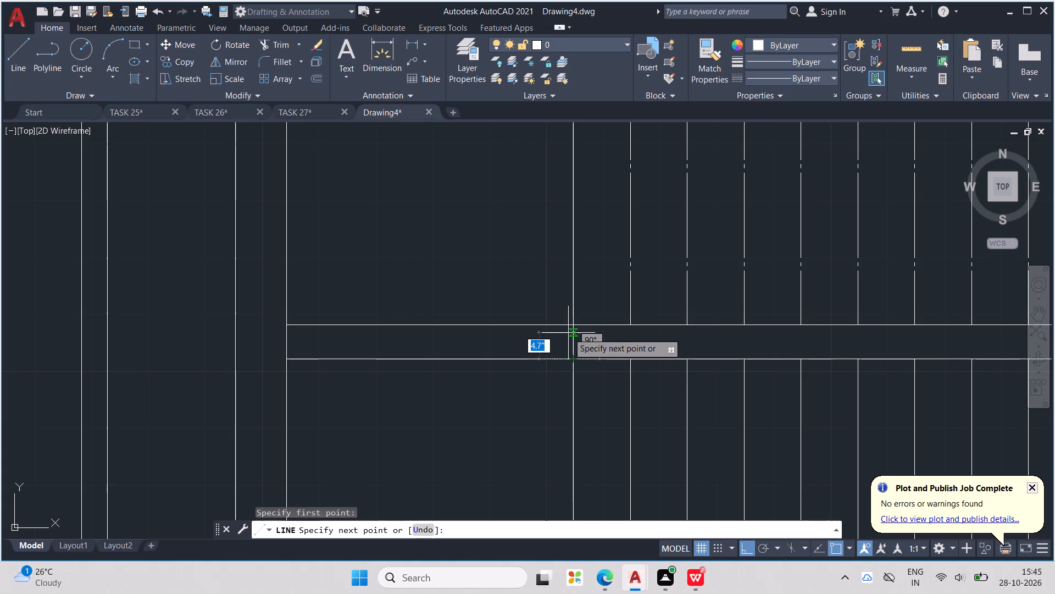
pyautogui.write("3'")
pyautogui.press('Return')
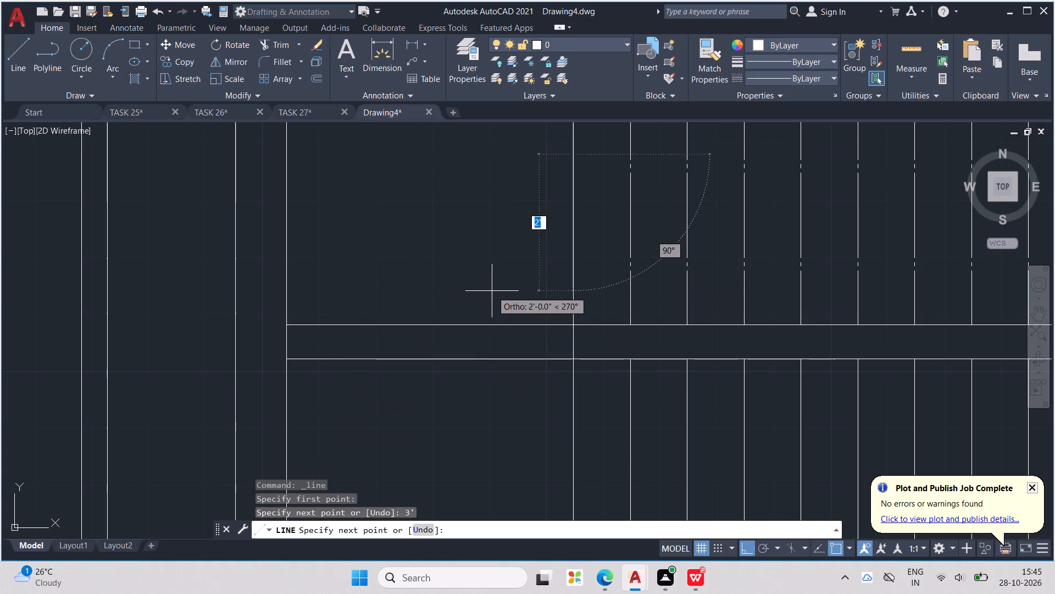
pyautogui.hotkey('ctrl', 'z')
pyautogui.write('3"')
pyautogui.press('Return')
pyautogui.moveTo(410, 260); pyautogui.dragTo(424, 257, button='middle')
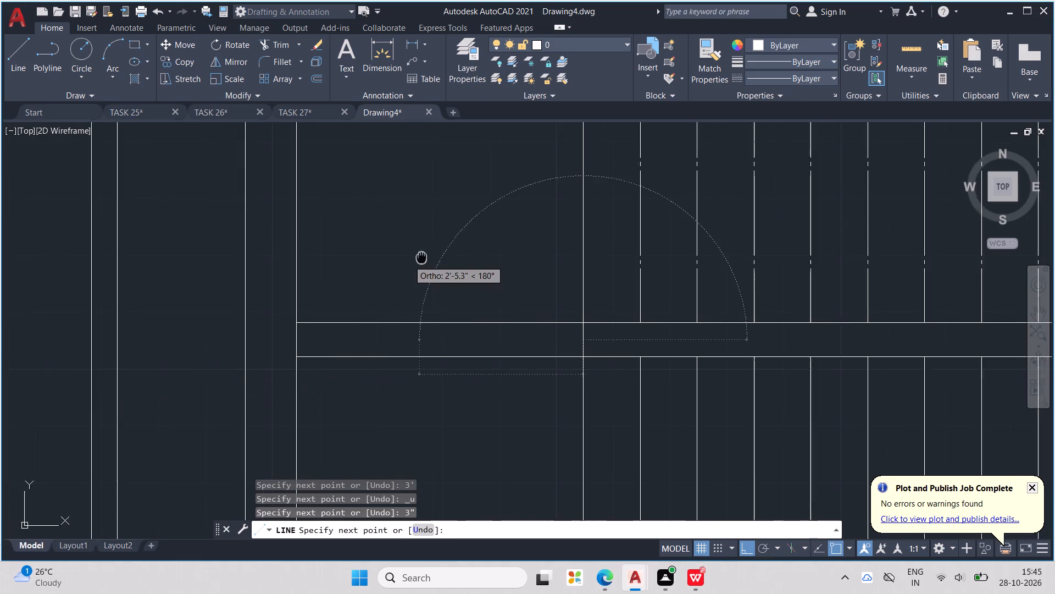
pyautogui.moveTo(424, 257); pyautogui.dragTo(540, 223, button='middle')
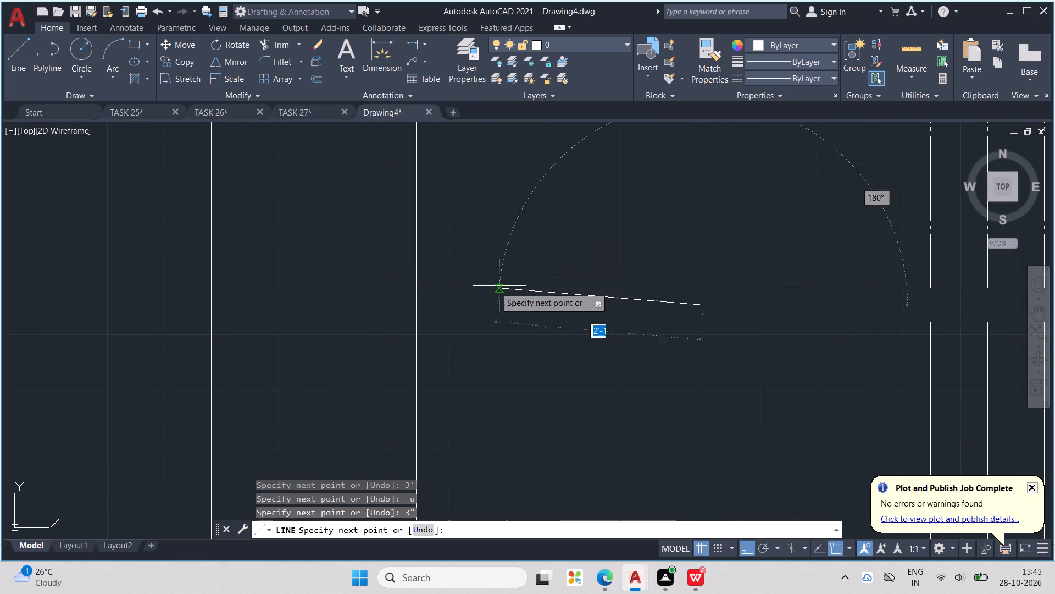
pyautogui.click(419, 301)
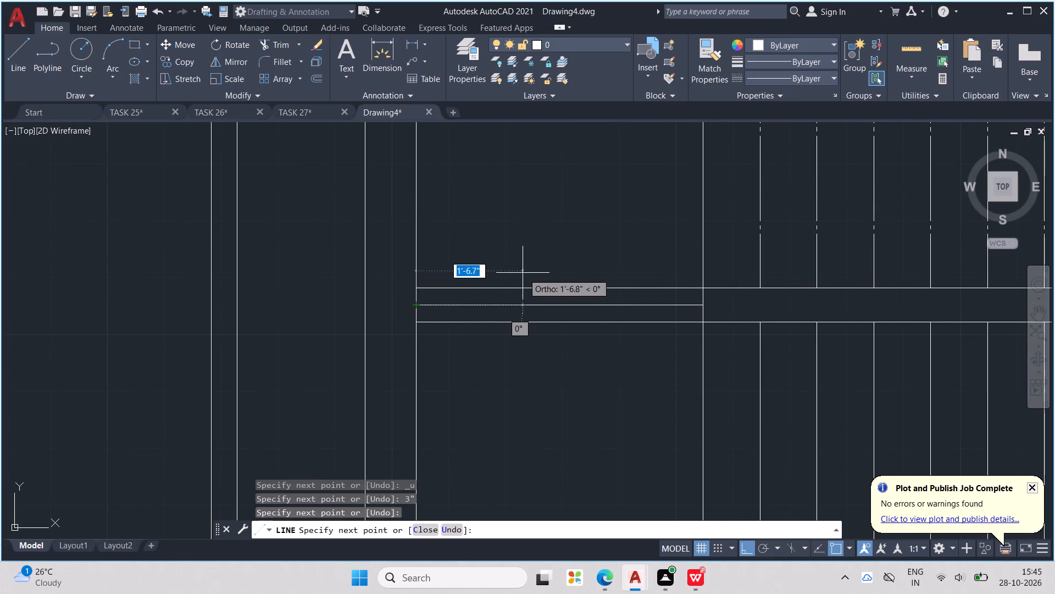
# Draw a diagonal line from the east end of the landing's middle line to the landing's northwest corner at the wall.
pyautogui.click(18, 58)
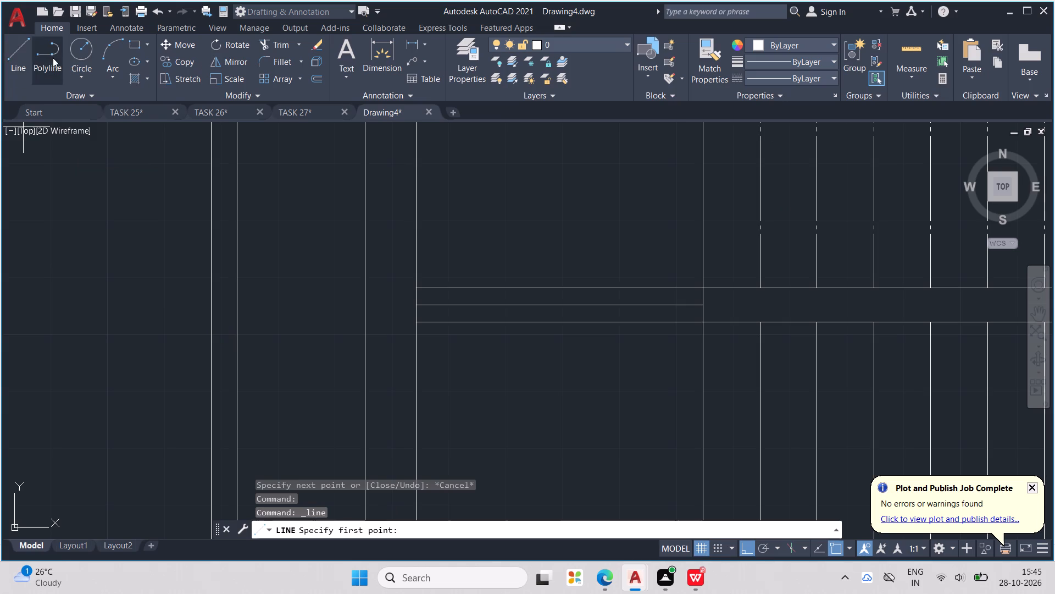
pyautogui.click(13, 46)
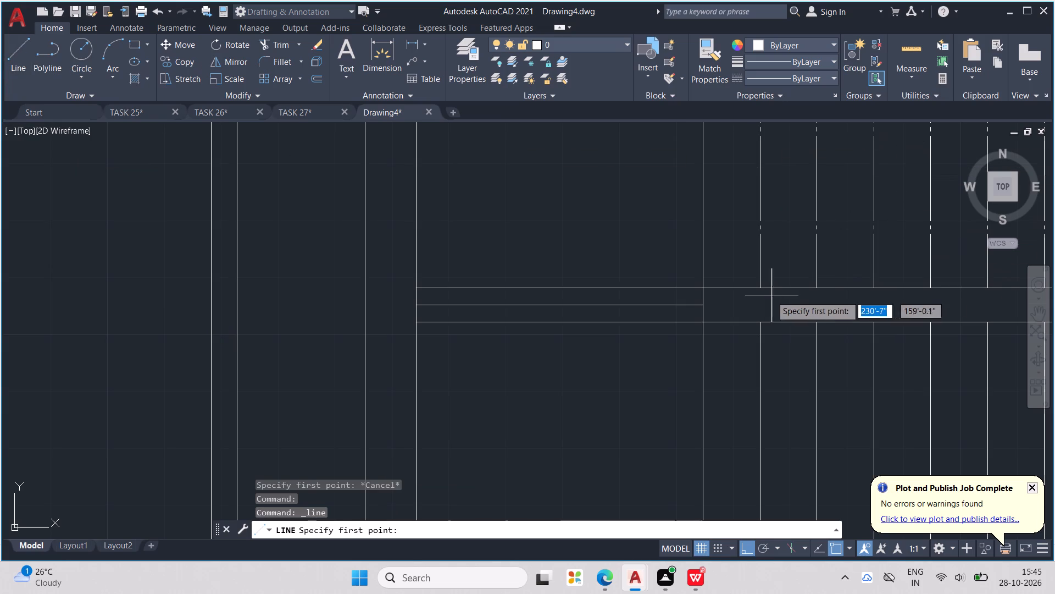
pyautogui.click(701, 307)
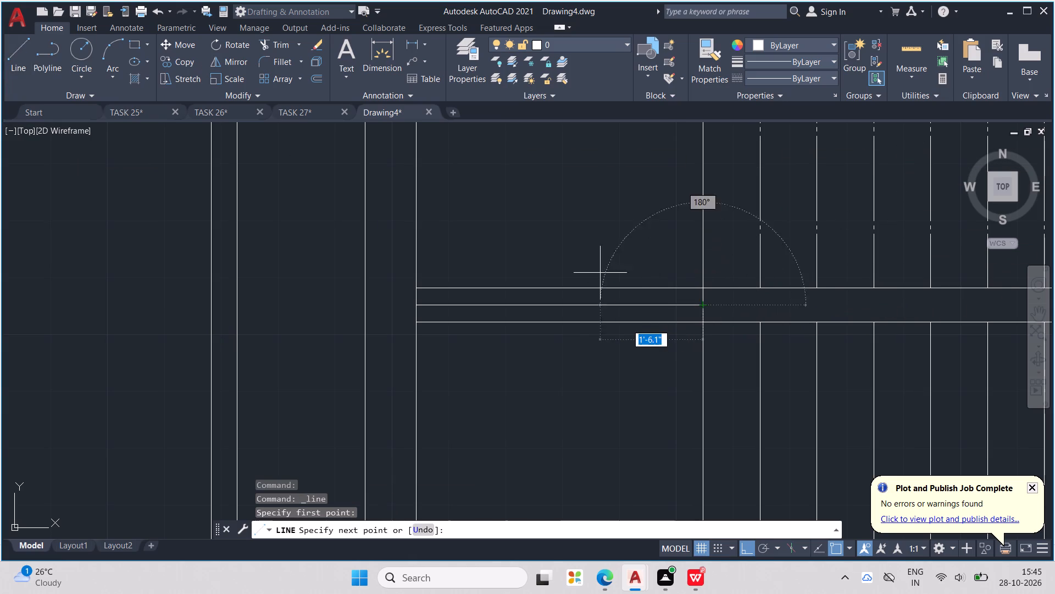
pyautogui.moveTo(580, 257); pyautogui.dragTo(683, 558, button='middle')
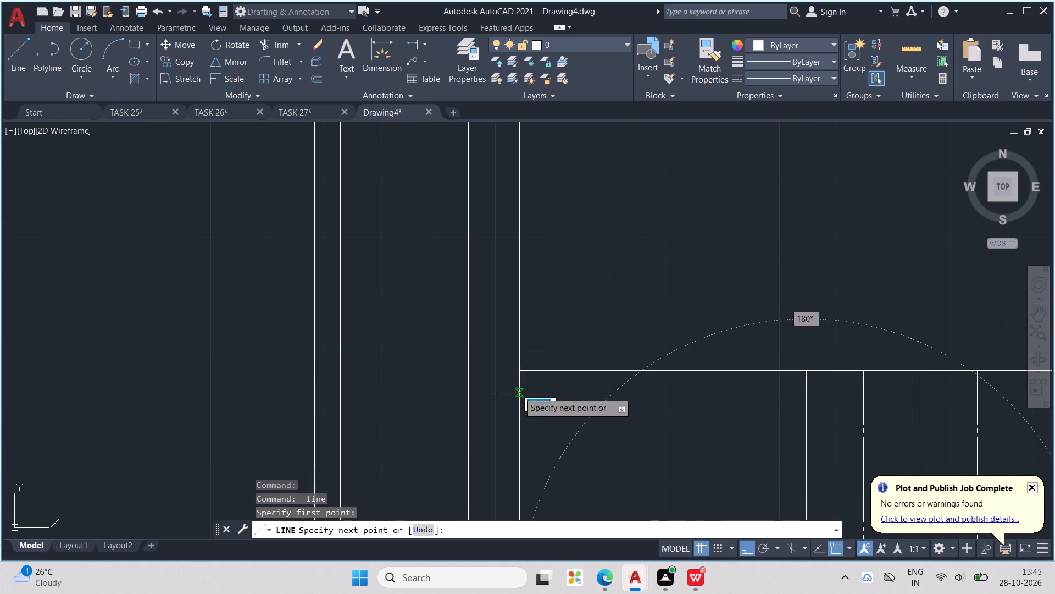
pyautogui.click(517, 372)
pyautogui.scroll(-3, 515, 354)
pyautogui.moveTo(531, 355); pyautogui.dragTo(524, 345, button='middle')
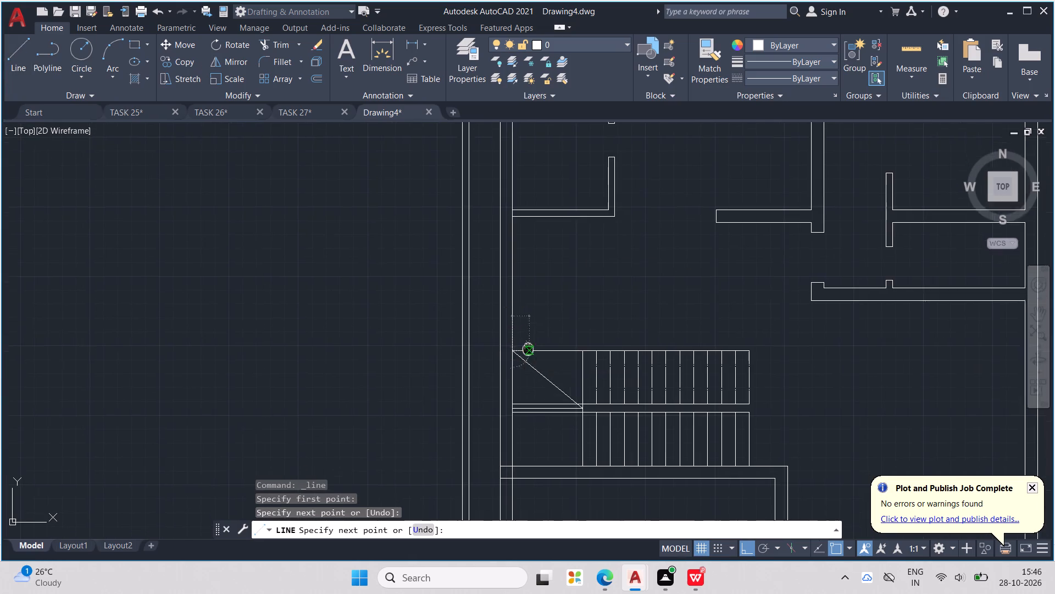
pyautogui.moveTo(524, 345); pyautogui.dragTo(441, 277, button='middle')
pyautogui.press('Escape')
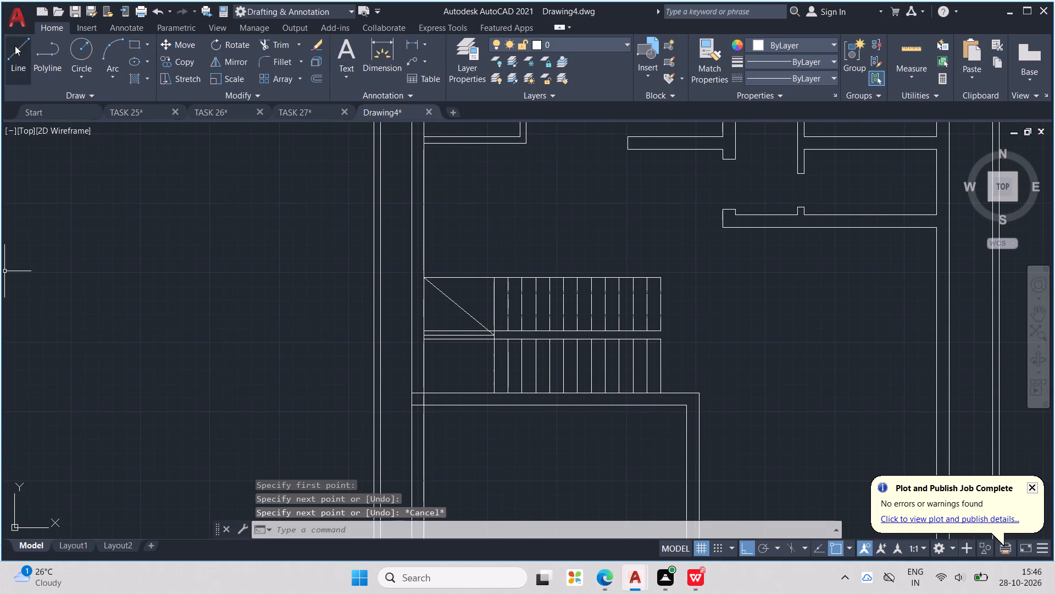
# Draw a diagonal line from the east end of the landing's middle line to the landing's southwest corner at the wall.
pyautogui.click(15, 46)
pyautogui.scroll(3, 496, 335)
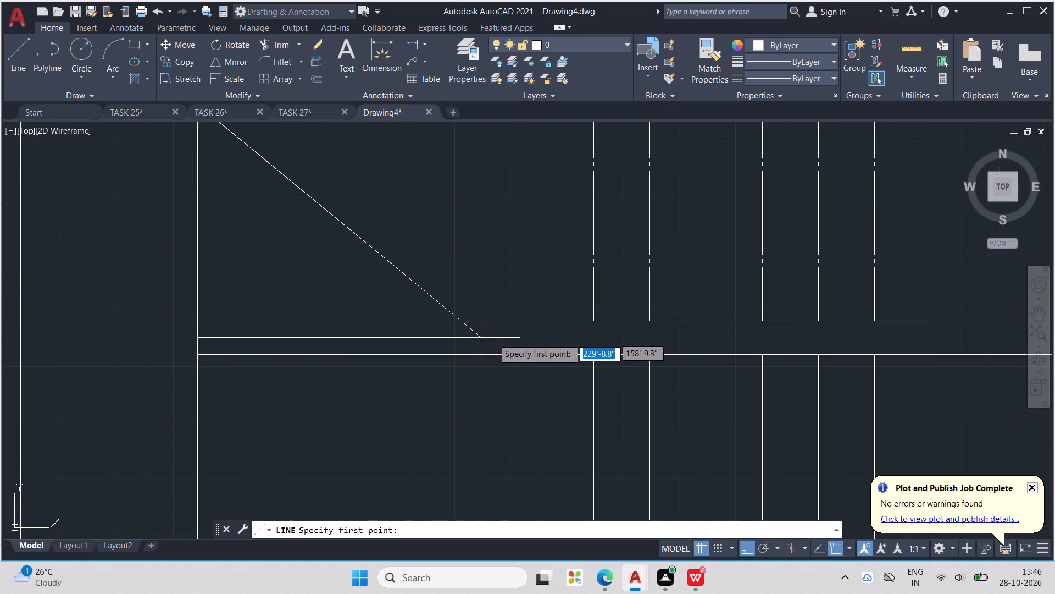
pyautogui.click(478, 338)
pyautogui.moveTo(471, 373); pyautogui.dragTo(557, 195, button='middle')
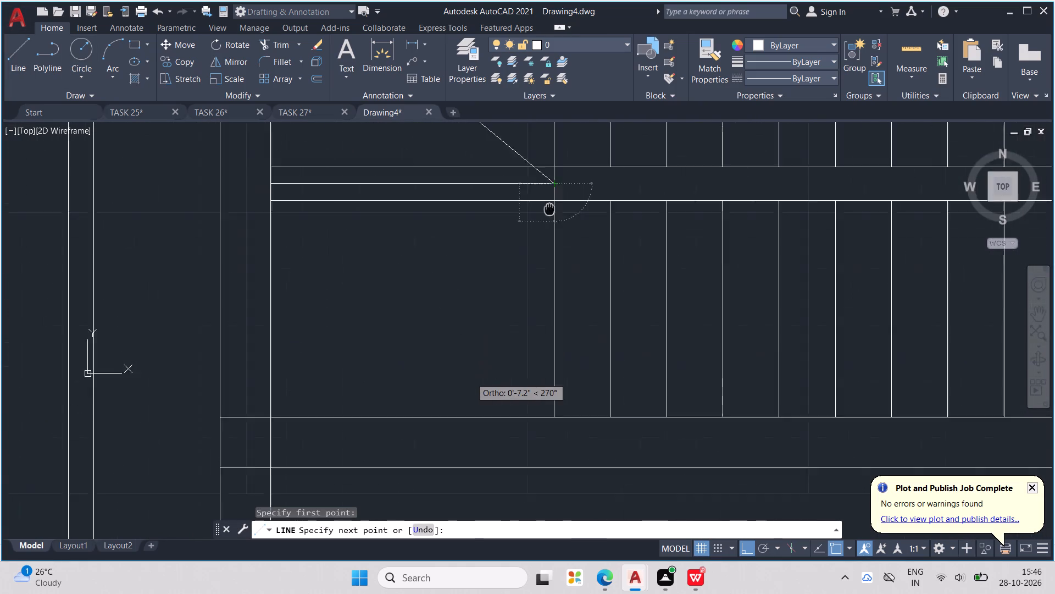
pyautogui.moveTo(557, 195); pyautogui.dragTo(609, 84, button='middle')
pyautogui.moveTo(519, 189); pyautogui.dragTo(641, 213, button='middle')
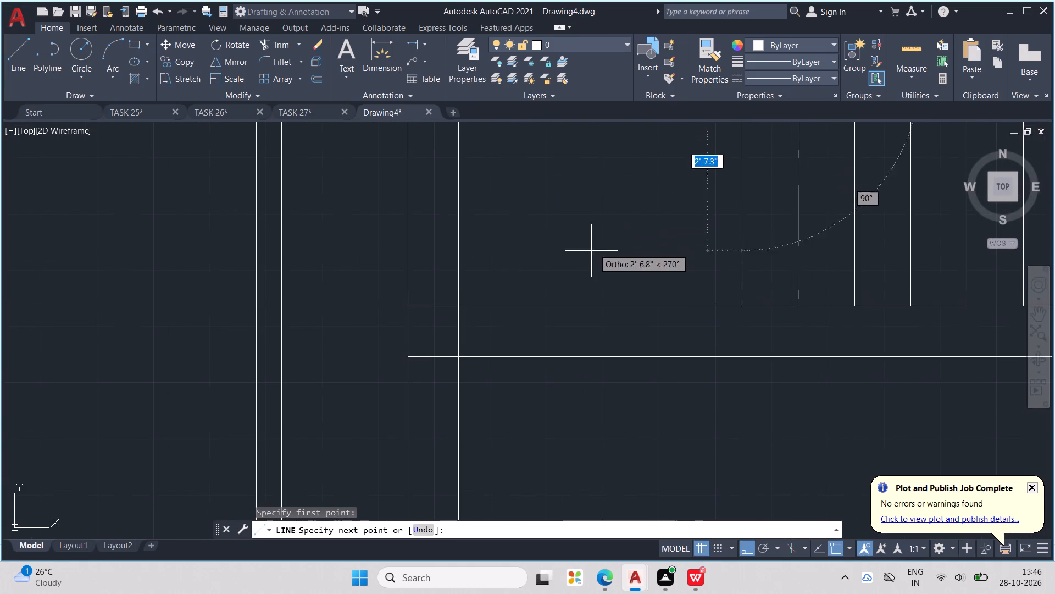
pyautogui.click(454, 308)
pyautogui.press('Escape')
pyautogui.press('Escape')
pyautogui.press('Escape')
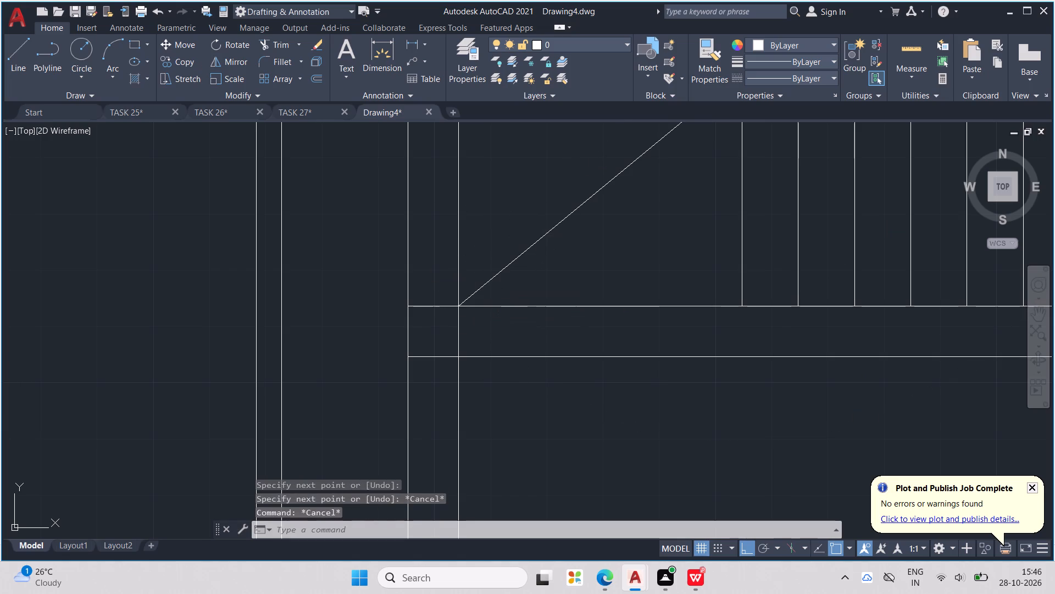
pyautogui.press('Escape')
pyautogui.press('Escape')
pyautogui.press('Escape')
# Trim the two flight edge lines above and below the landing's middle line back to the landing's east edge, including the short leftover stubs.
pyautogui.click(282, 46)
pyautogui.scroll(-2, 473, 159)
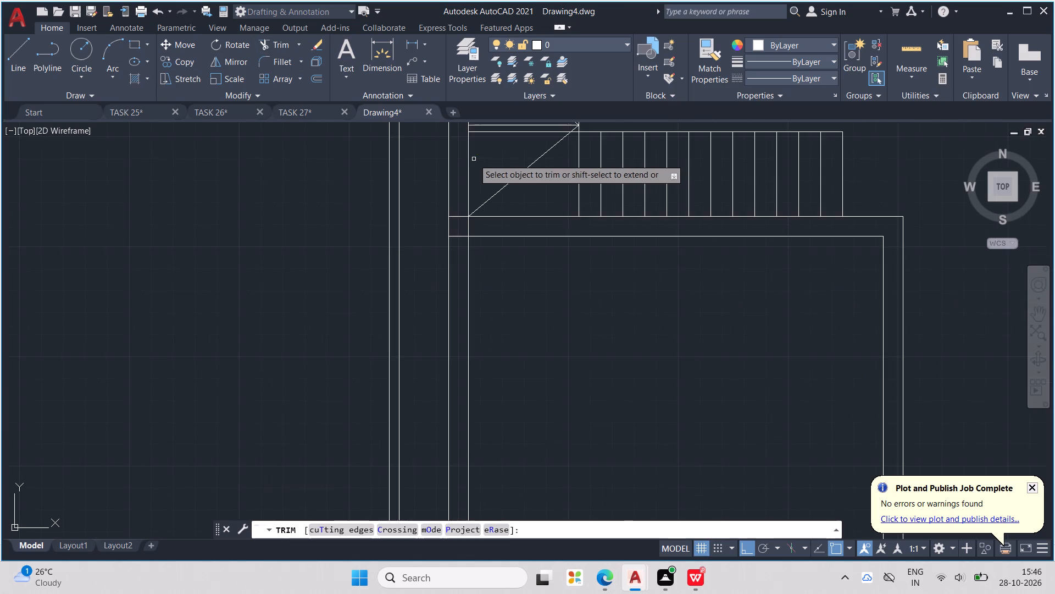
pyautogui.moveTo(475, 159); pyautogui.dragTo(513, 224, button='middle')
pyautogui.scroll(1, 547, 201)
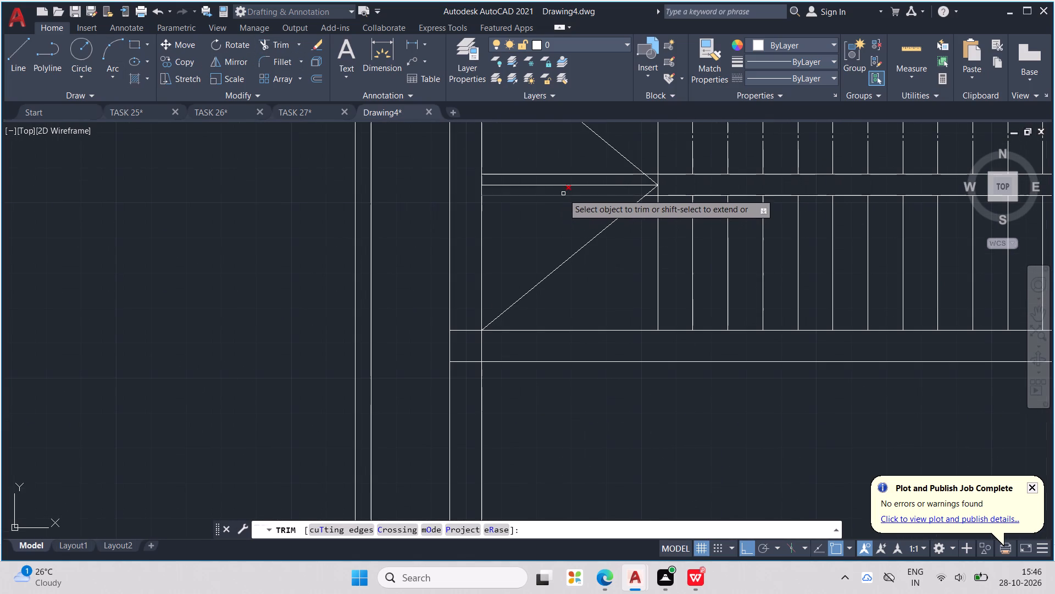
pyautogui.click(564, 193)
pyautogui.click(572, 207)
pyautogui.click(572, 207)
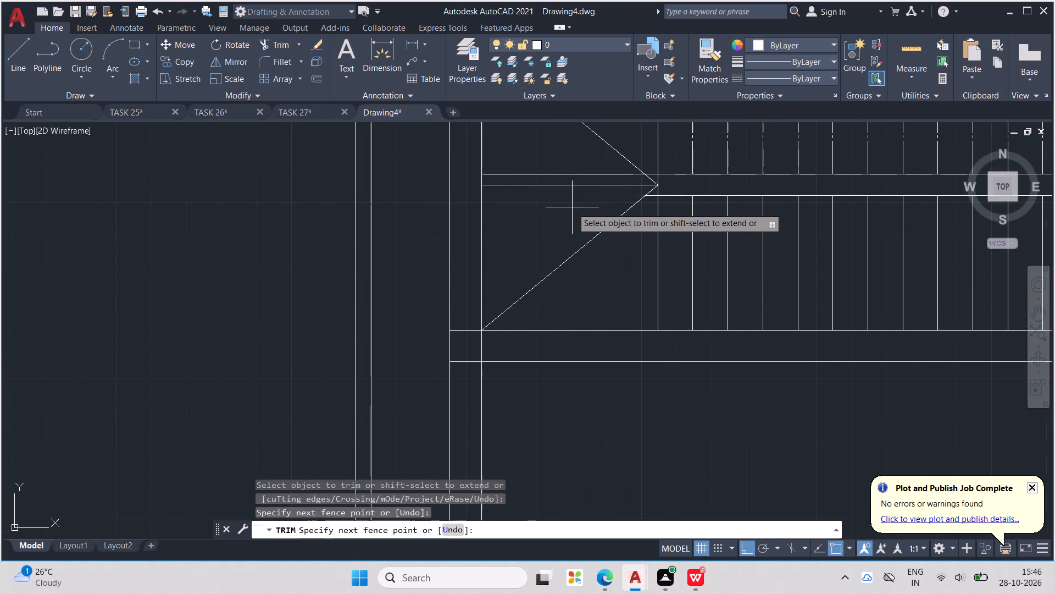
pyautogui.click(572, 204)
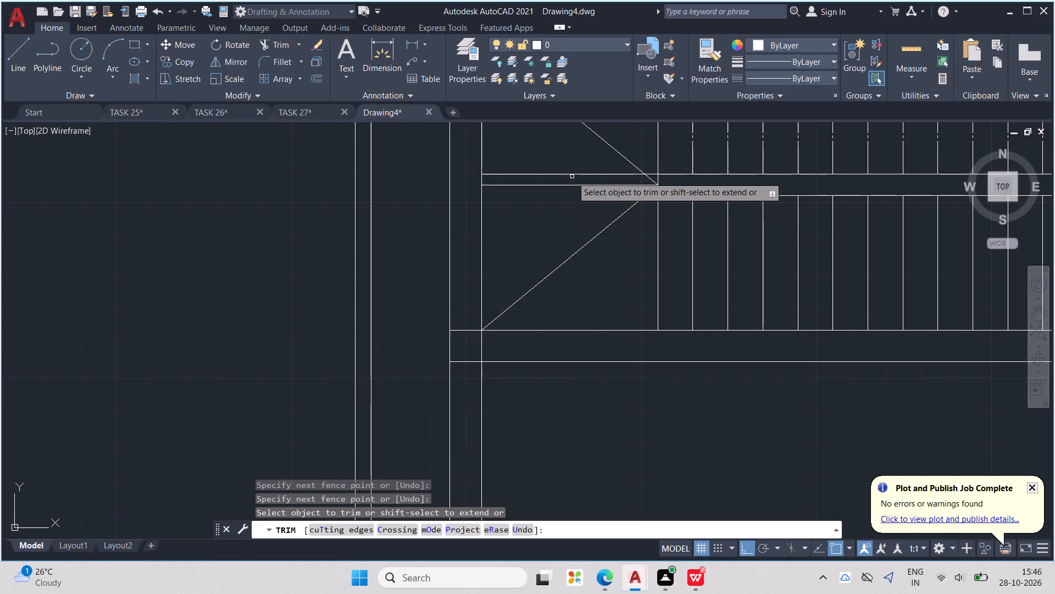
pyautogui.click(571, 175)
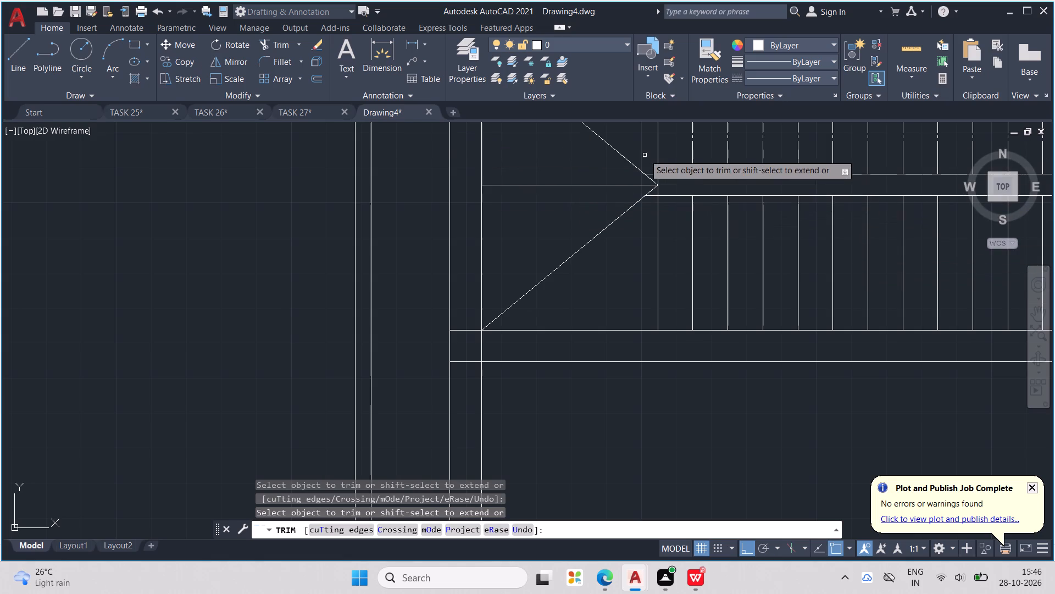
pyautogui.scroll(3, 645, 155)
pyautogui.moveTo(655, 194); pyautogui.dragTo(656, 205)
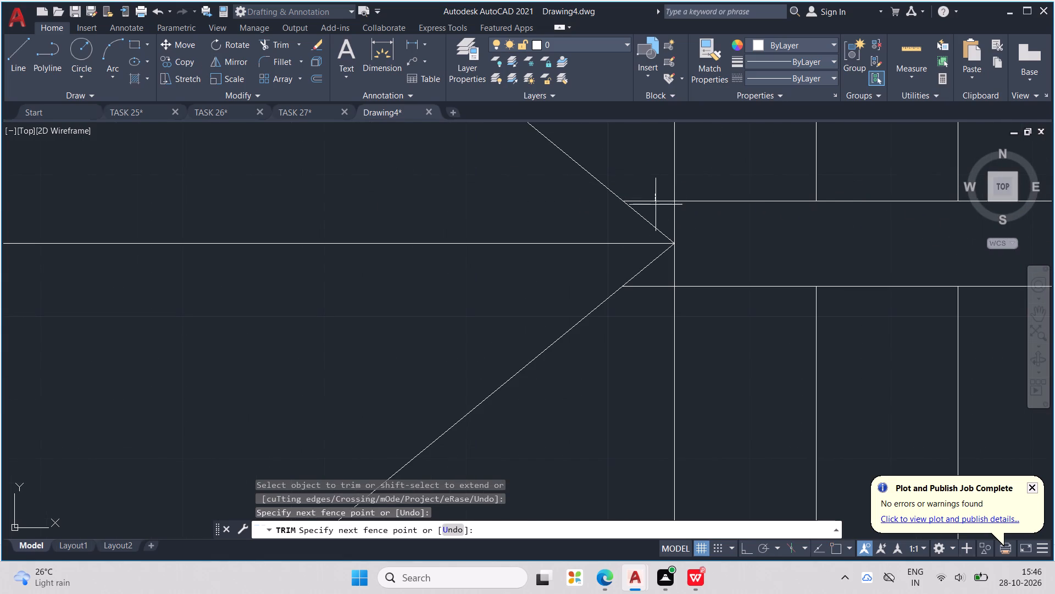
pyautogui.moveTo(656, 205); pyautogui.dragTo(657, 207)
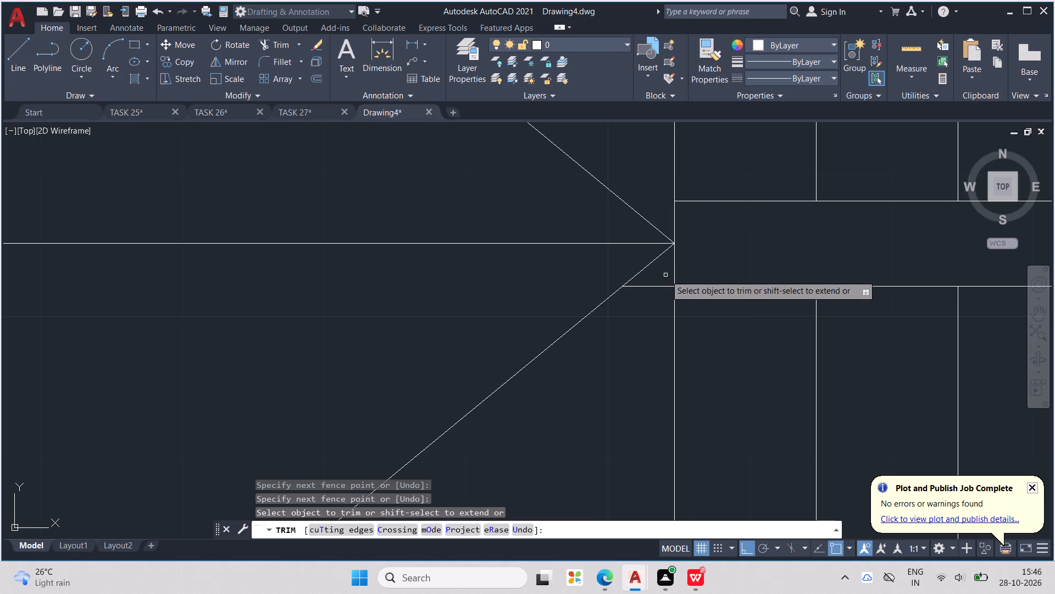
pyautogui.moveTo(660, 279); pyautogui.dragTo(658, 305)
pyautogui.scroll(-4, 658, 283)
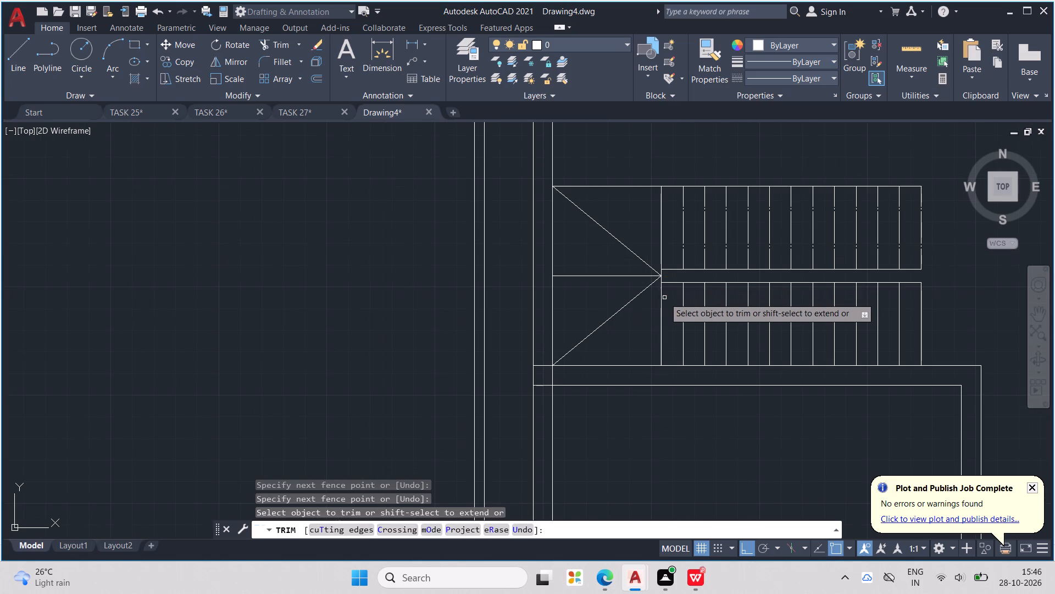
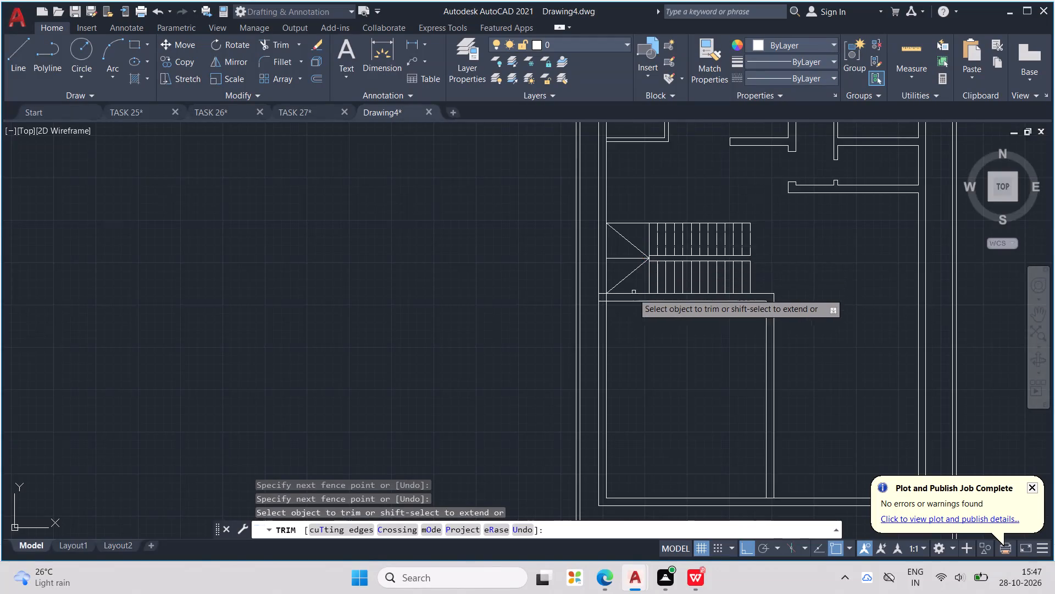
# Trim the overlapping lines where the wall south of the staircase meets the west building wall, leaving an open junction.
pyautogui.scroll(3, 619, 303)
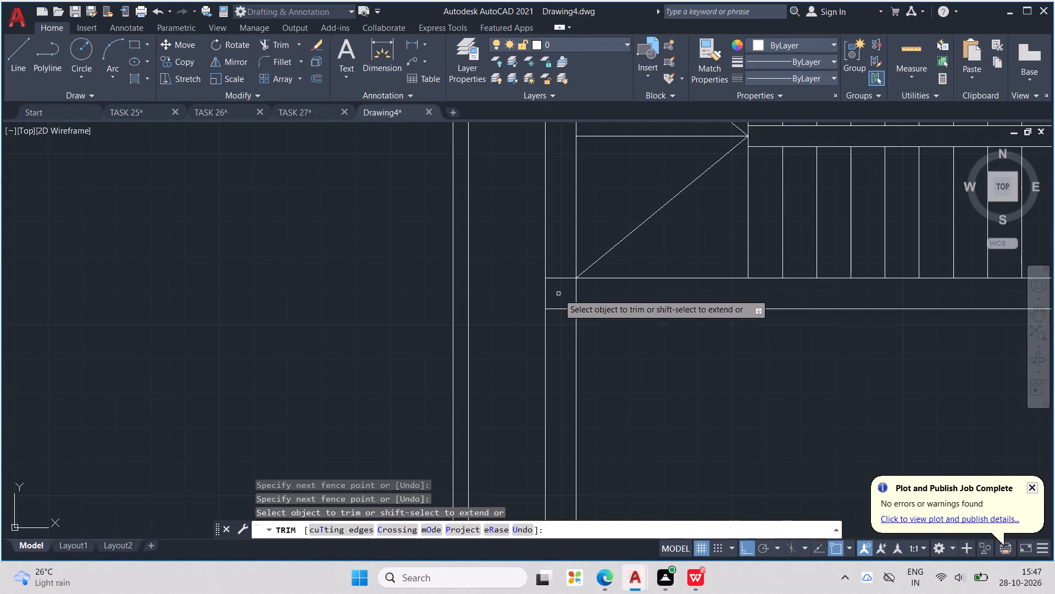
pyautogui.scroll(1, 590, 300)
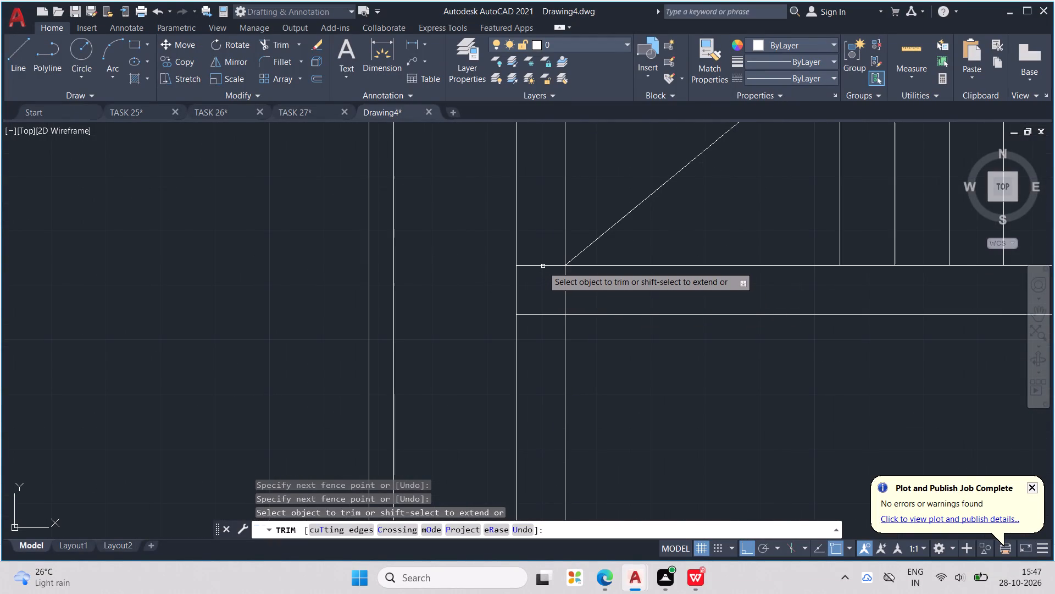
pyautogui.click(543, 266)
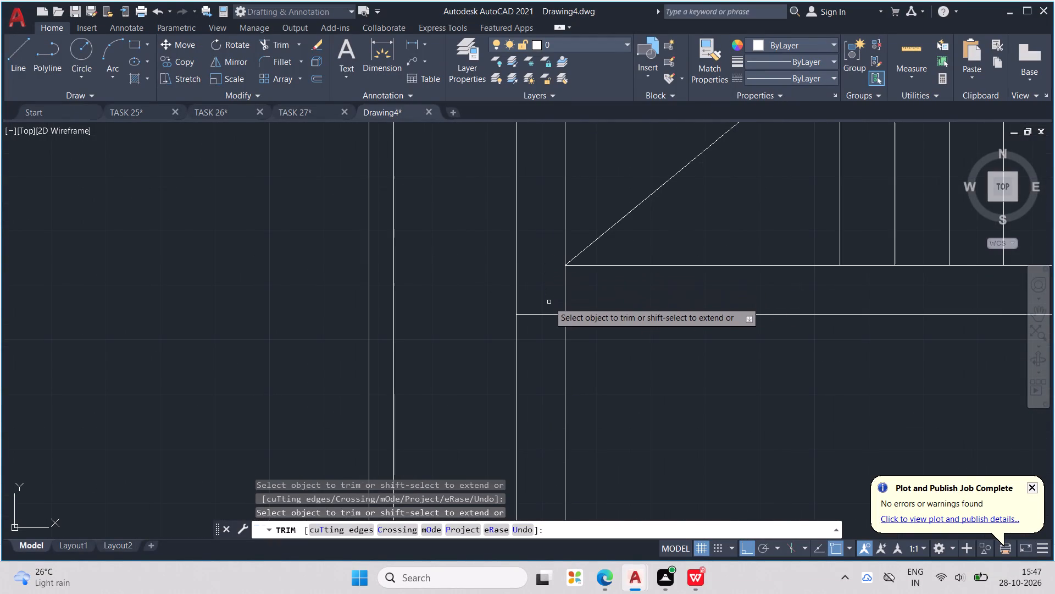
pyautogui.moveTo(549, 302); pyautogui.dragTo(552, 364)
pyautogui.click(568, 289)
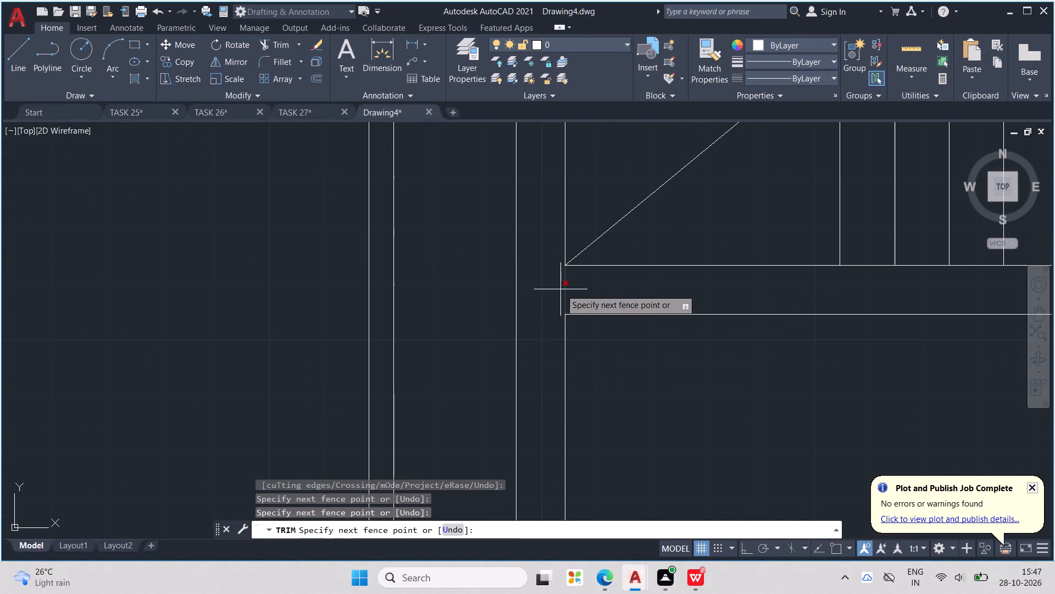
pyautogui.click(560, 289)
pyautogui.scroll(-2, 559, 289)
pyautogui.scroll(-2, 606, 294)
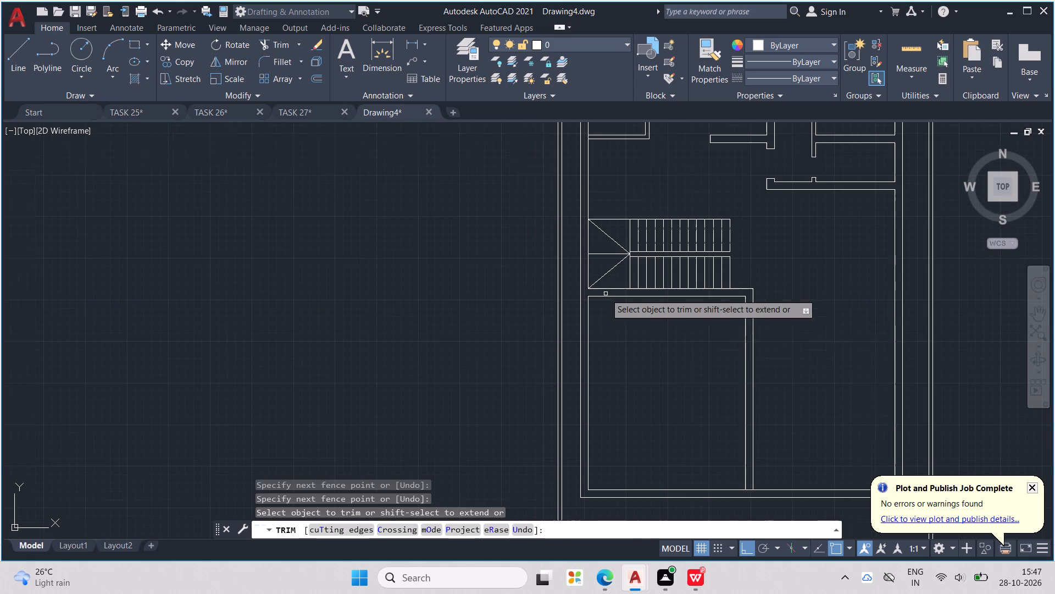
pyautogui.moveTo(799, 335); pyautogui.dragTo(722, 309, button='middle')
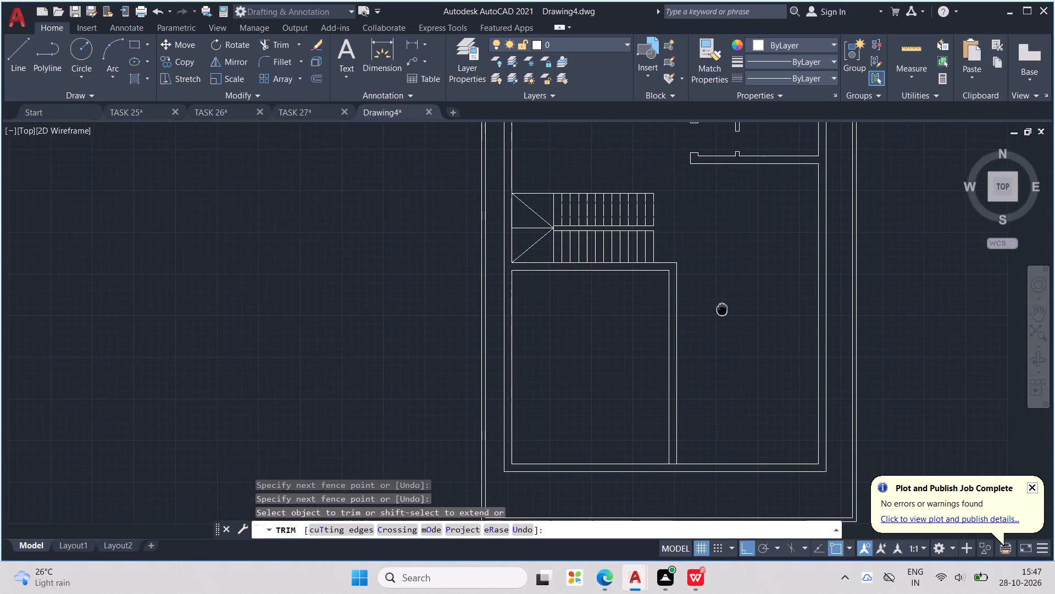
pyautogui.moveTo(722, 309); pyautogui.dragTo(714, 304, button='middle')
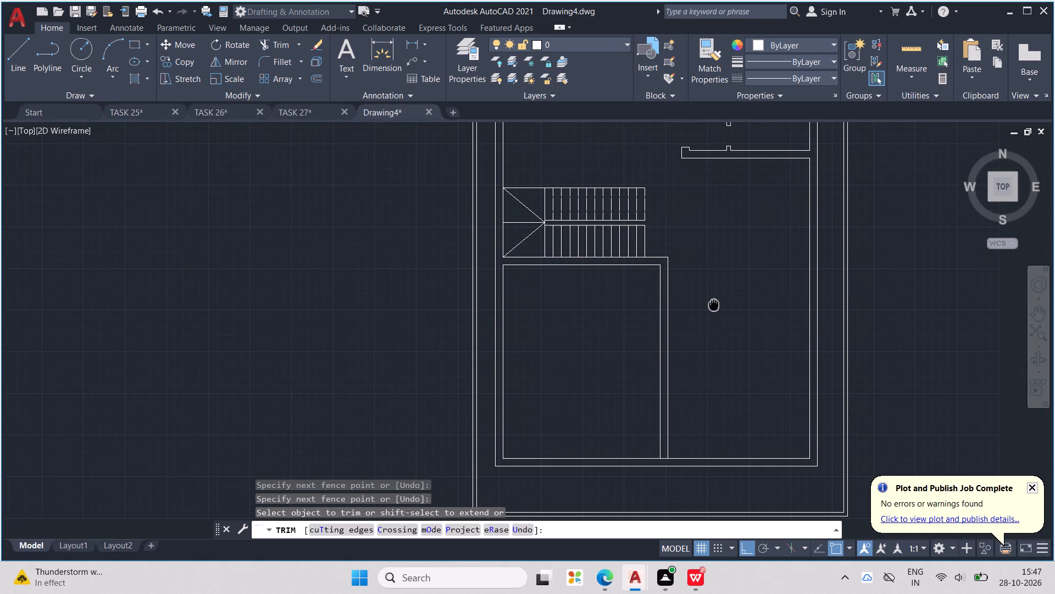
pyautogui.moveTo(714, 304); pyautogui.dragTo(714, 303, button='middle')
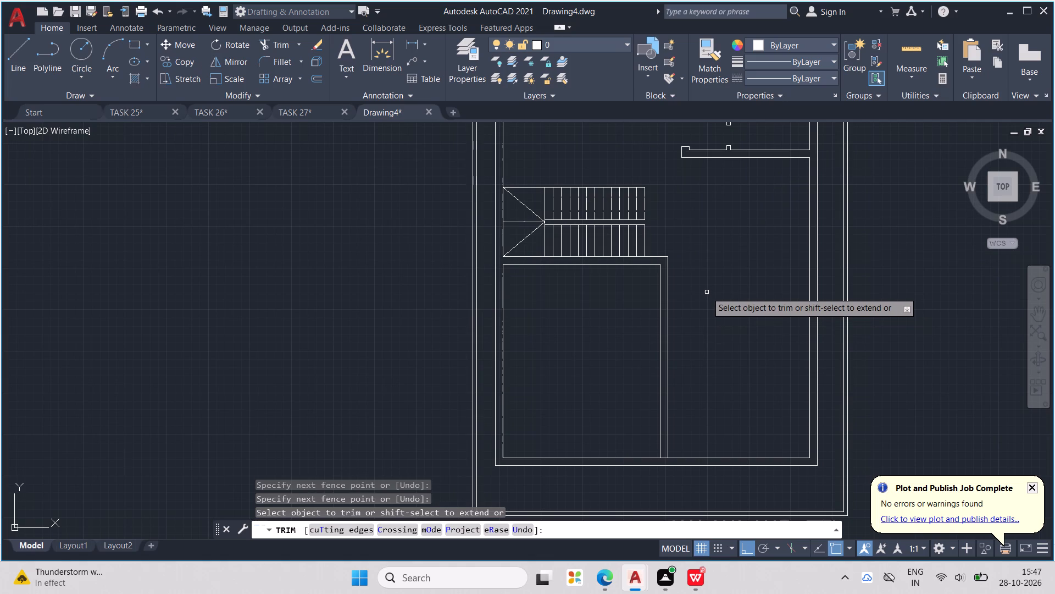
pyautogui.moveTo(702, 289); pyautogui.dragTo(664, 334, button='middle')
pyautogui.scroll(-1, 702, 289)
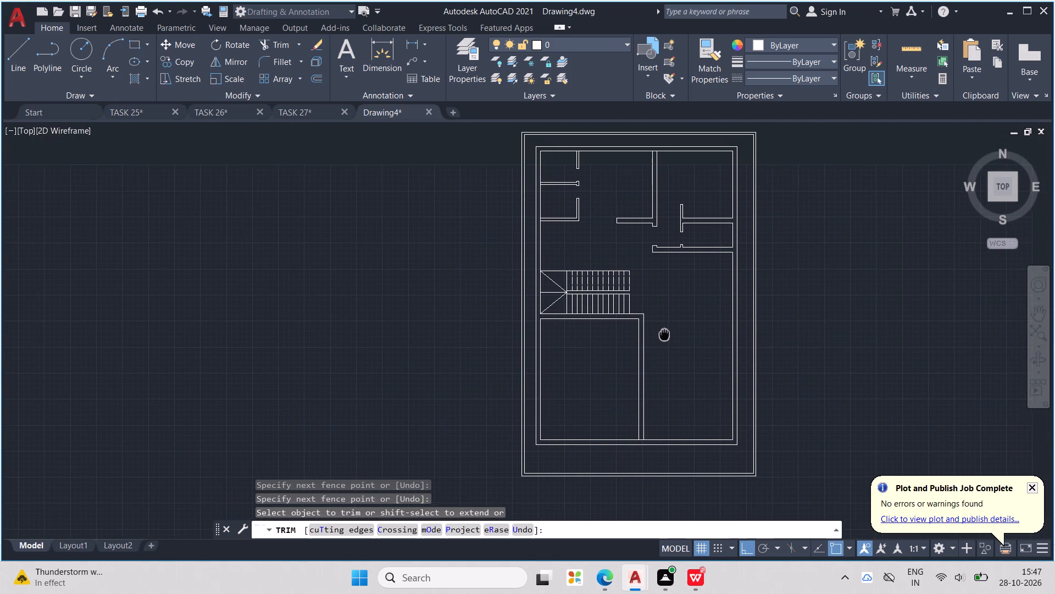
pyautogui.moveTo(664, 334); pyautogui.dragTo(664, 334, button='middle')
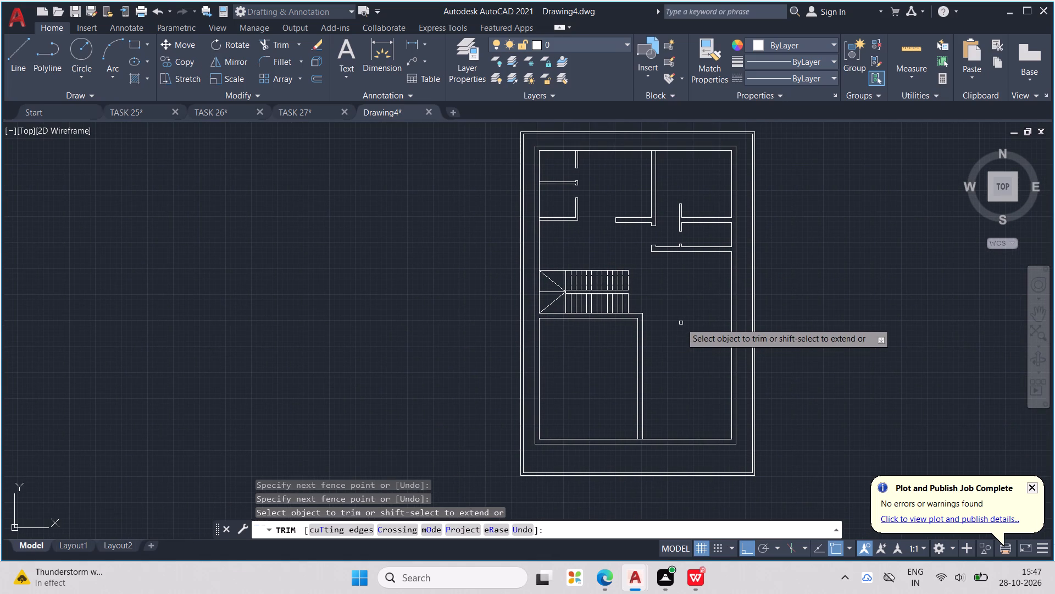
pyautogui.press('Escape')
pyautogui.press('Escape')
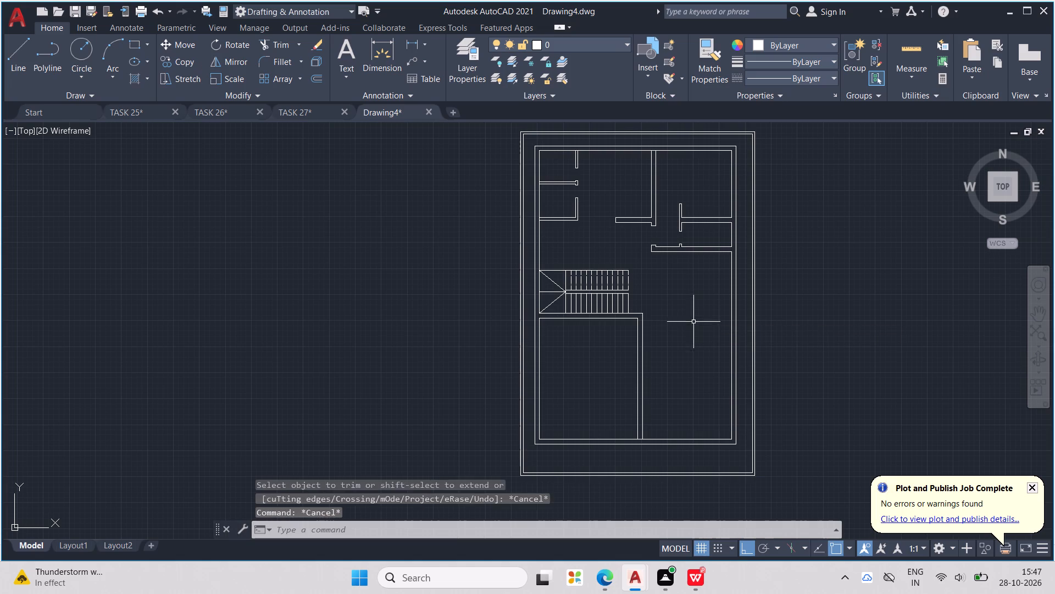
pyautogui.press('Escape')
pyautogui.press('Escape')
pyautogui.press('Escape')
pyautogui.press('Escape')
pyautogui.press('Escape')
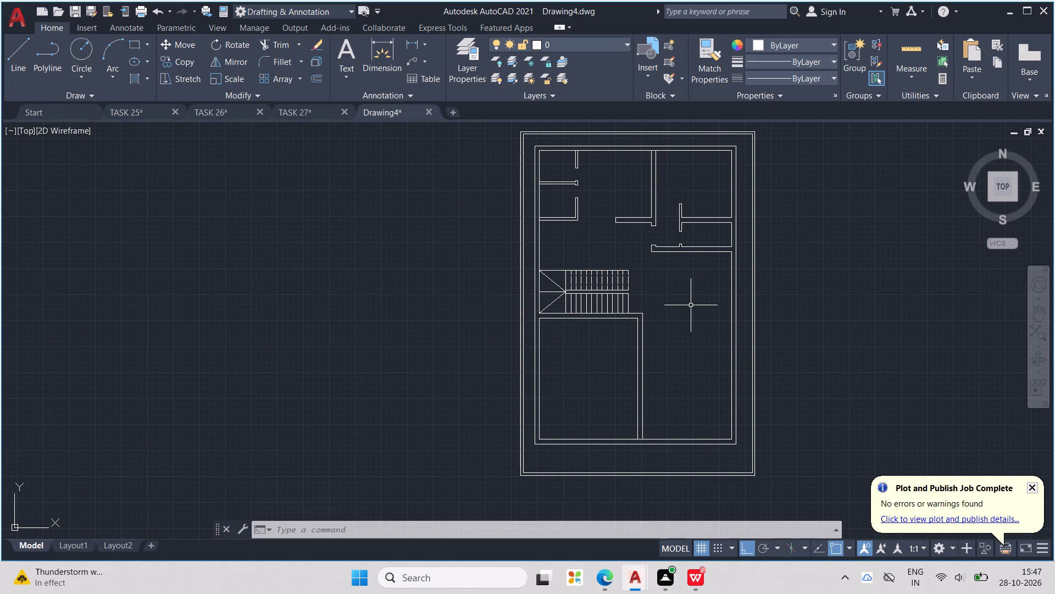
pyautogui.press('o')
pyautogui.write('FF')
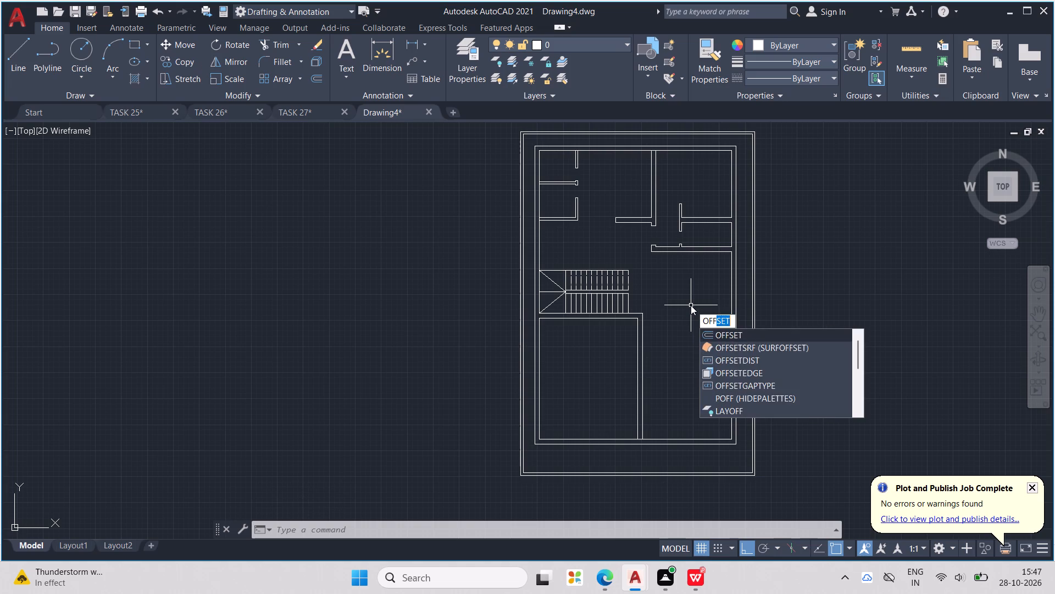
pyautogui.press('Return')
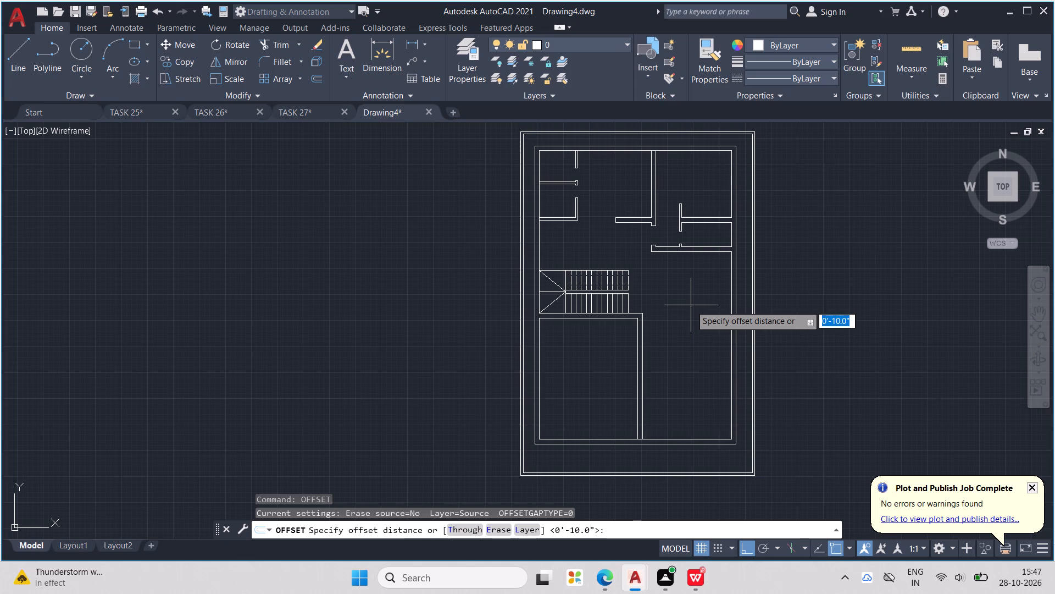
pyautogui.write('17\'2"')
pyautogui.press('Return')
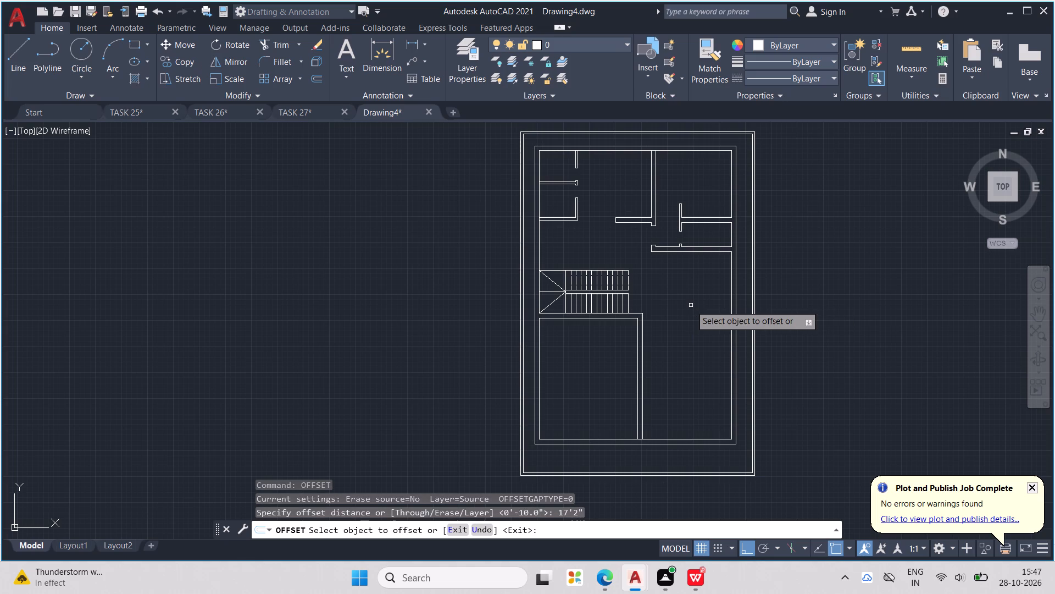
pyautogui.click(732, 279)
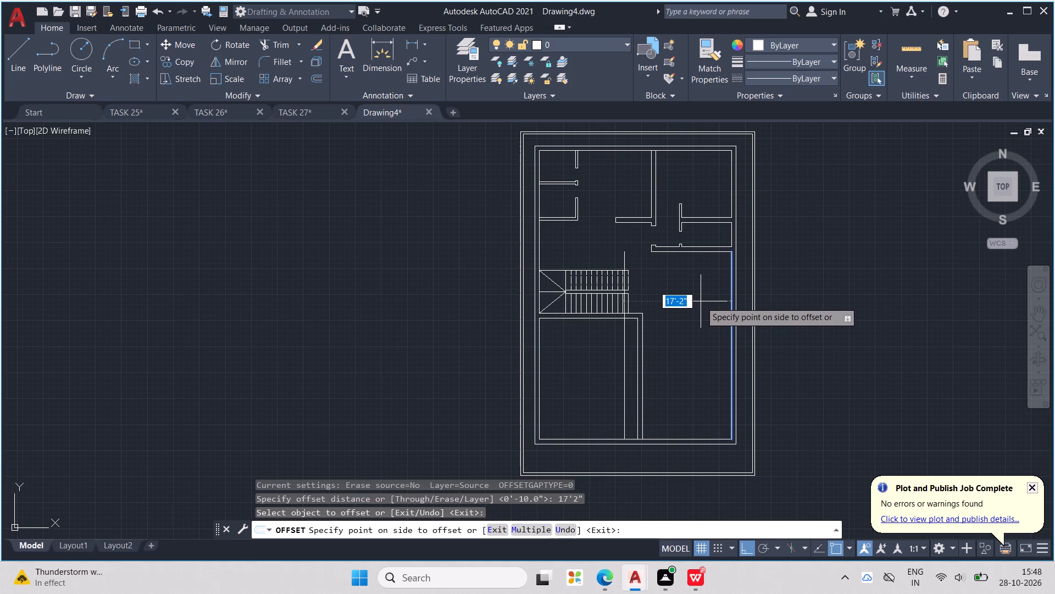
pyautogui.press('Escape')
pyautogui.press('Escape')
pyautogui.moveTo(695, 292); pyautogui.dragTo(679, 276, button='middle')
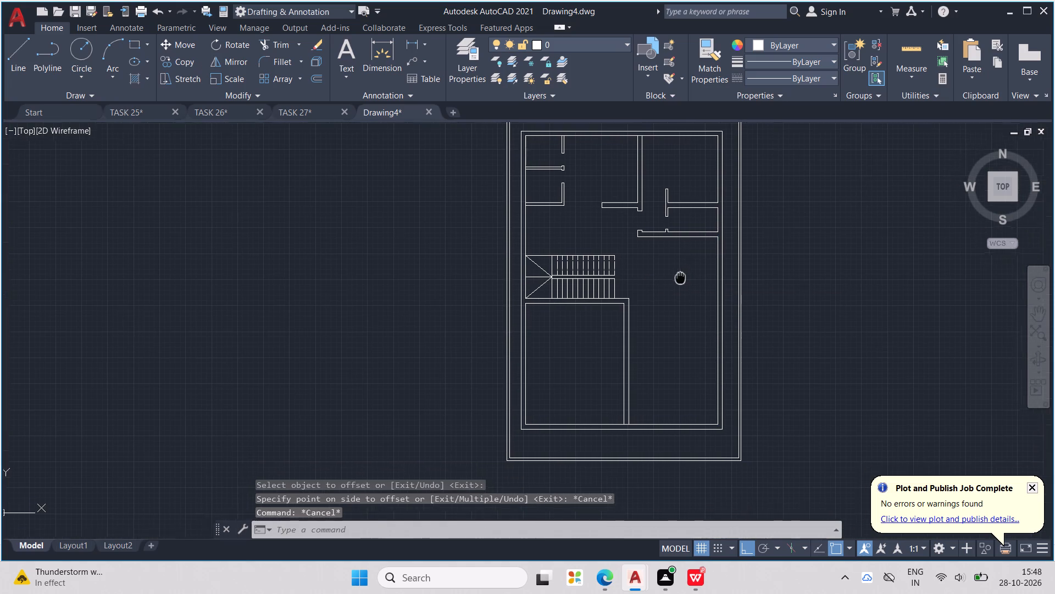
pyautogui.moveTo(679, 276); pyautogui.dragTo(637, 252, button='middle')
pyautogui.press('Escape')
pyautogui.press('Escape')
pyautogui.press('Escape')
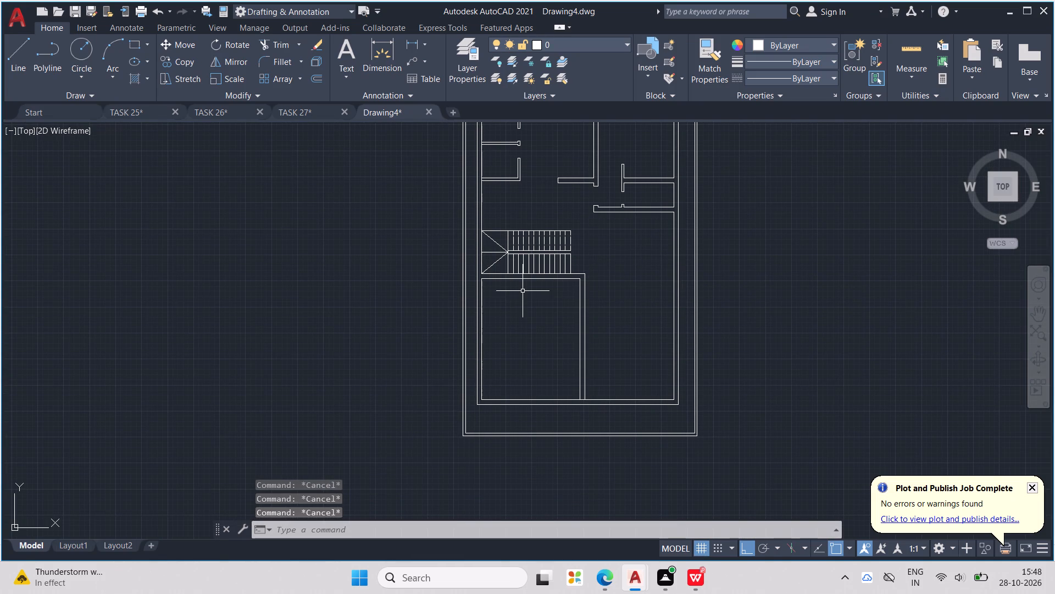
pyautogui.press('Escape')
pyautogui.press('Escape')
# Offset the west wall's inner face 8'4" east inside the southwest room.
pyautogui.write('OFF')
pyautogui.press('Return')
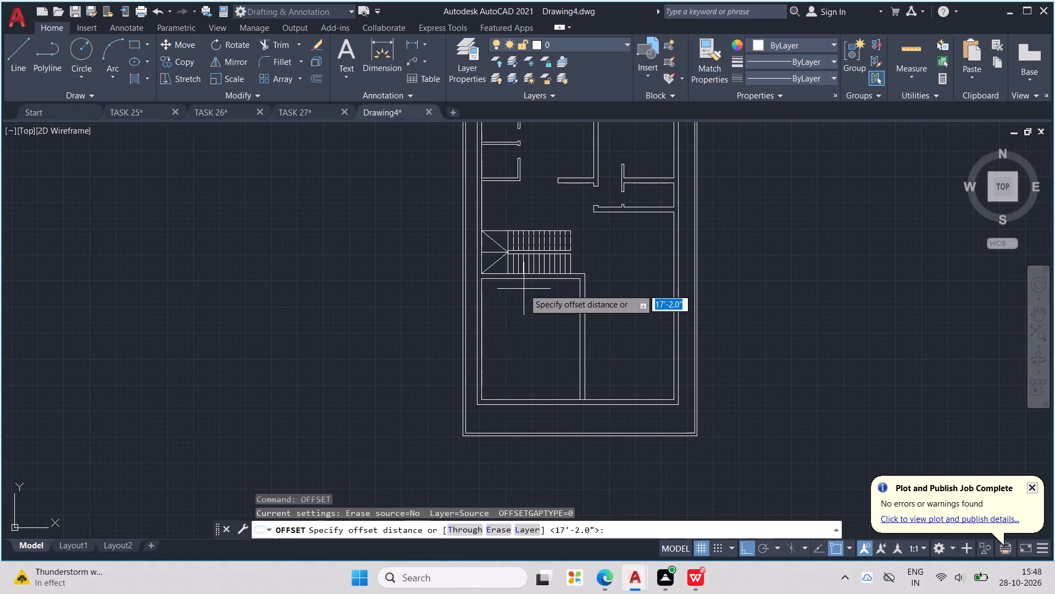
pyautogui.write('8\'4"')
pyautogui.press('Return')
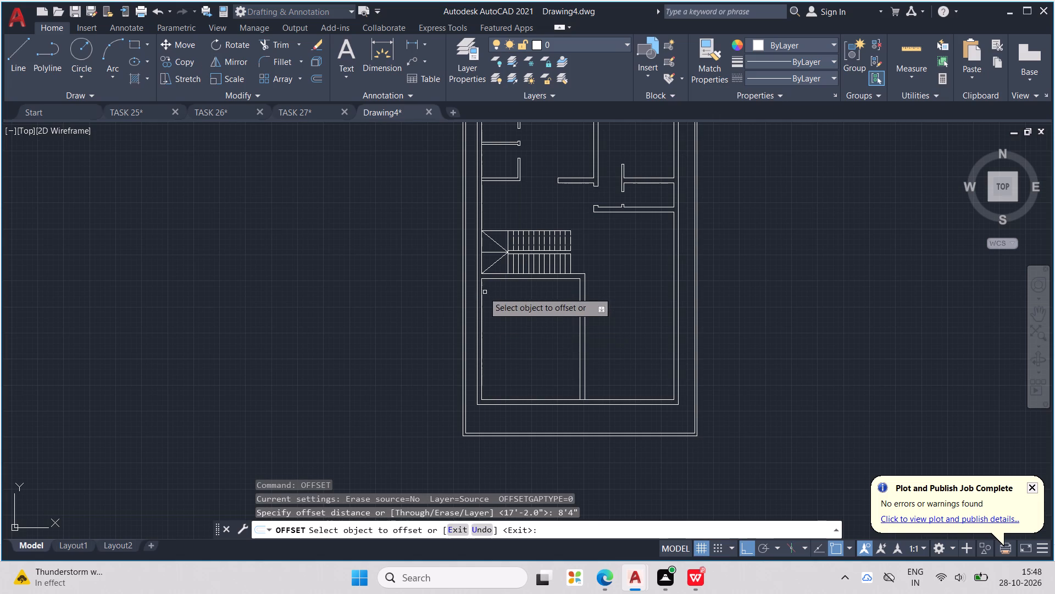
pyautogui.scroll(1, 456, 314)
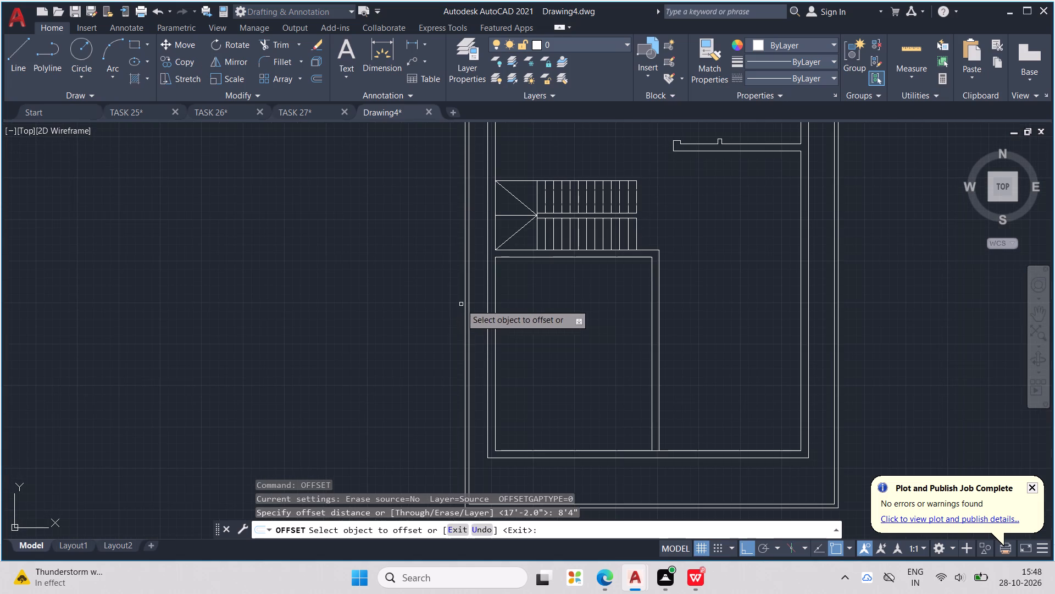
pyautogui.click(496, 315)
pyautogui.click(561, 326)
pyautogui.press('Escape')
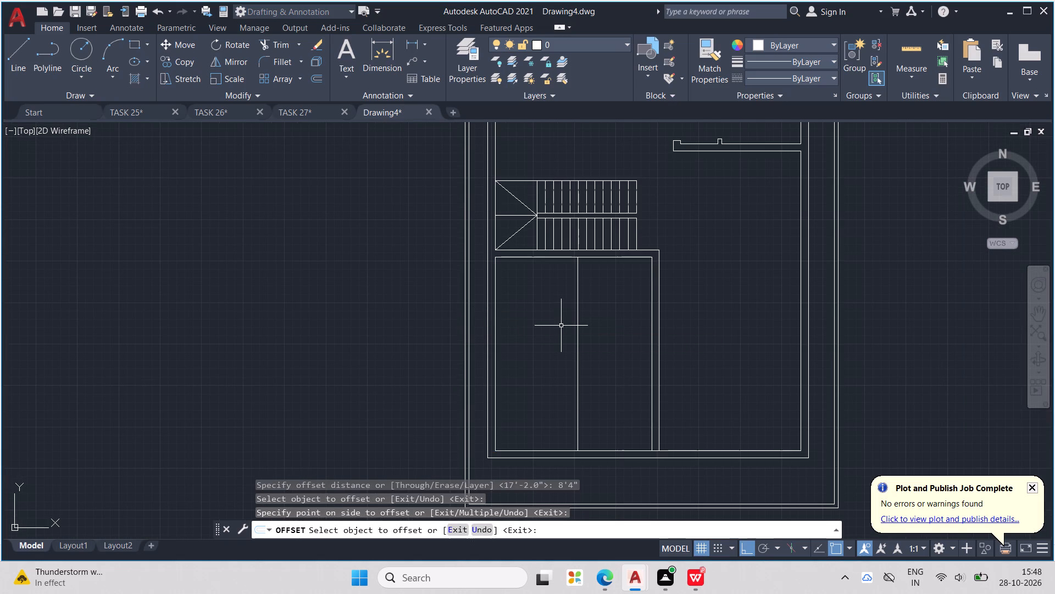
pyautogui.press('Escape')
pyautogui.press('Escape')
pyautogui.press('Escape')
pyautogui.press('Escape')
pyautogui.press('Escape')
pyautogui.press('Escape')
pyautogui.press('Escape')
pyautogui.press('Escape')
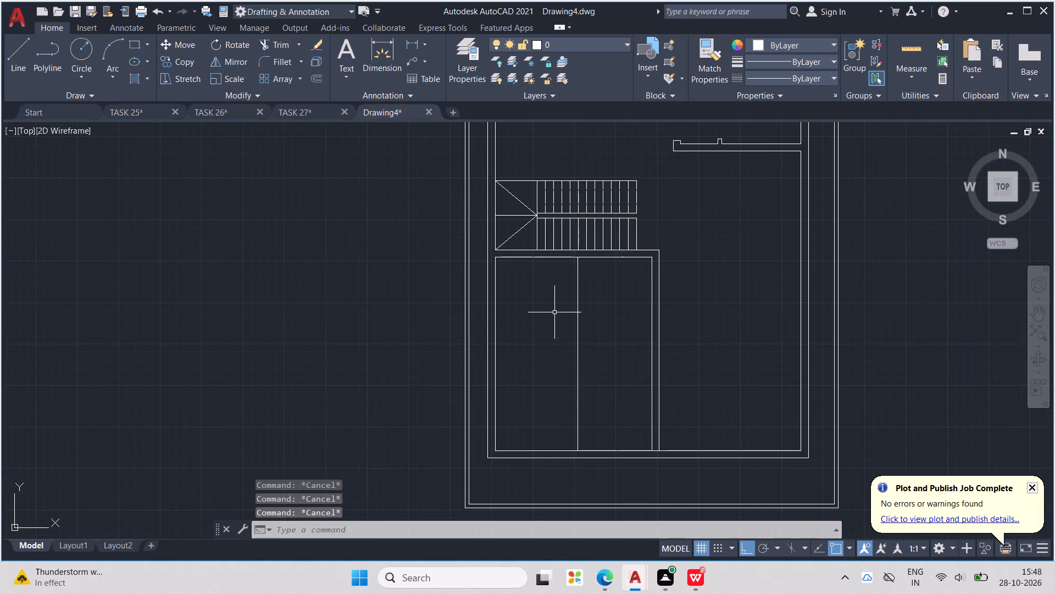
pyautogui.press('Escape')
pyautogui.press('Escape')
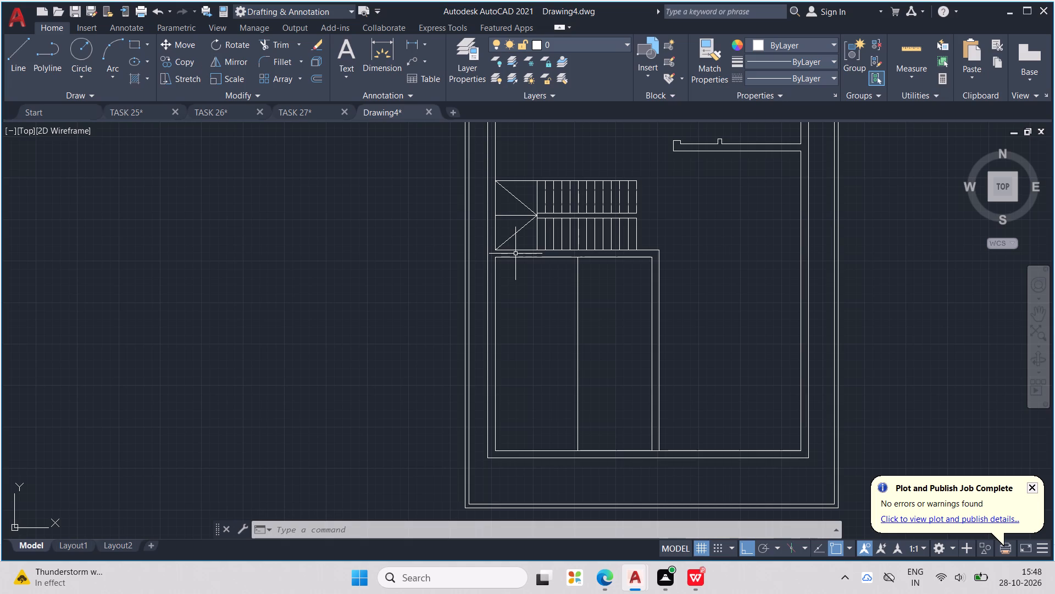
# Offset the inner face of the southwest room's north wall 4'8" south.
pyautogui.press('Escape')
pyautogui.press('Escape')
pyautogui.press('Escape')
pyautogui.write('OFF')
pyautogui.press('Return')
pyautogui.write('4\'8"')
pyautogui.press('Return')
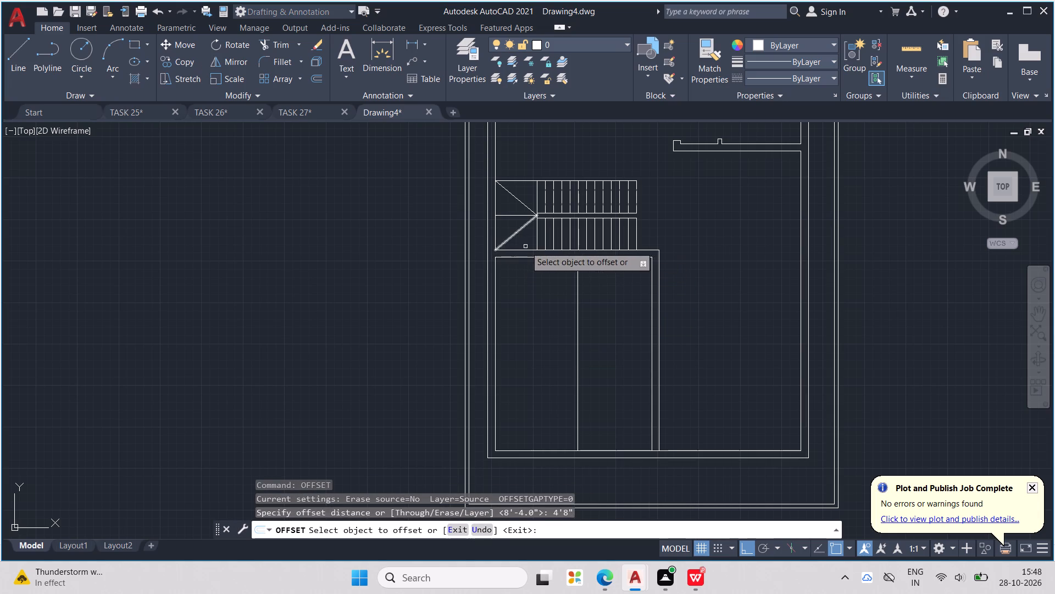
pyautogui.click(535, 257)
pyautogui.click(565, 311)
pyautogui.press('Escape')
pyautogui.press('Escape')
pyautogui.press('Escape')
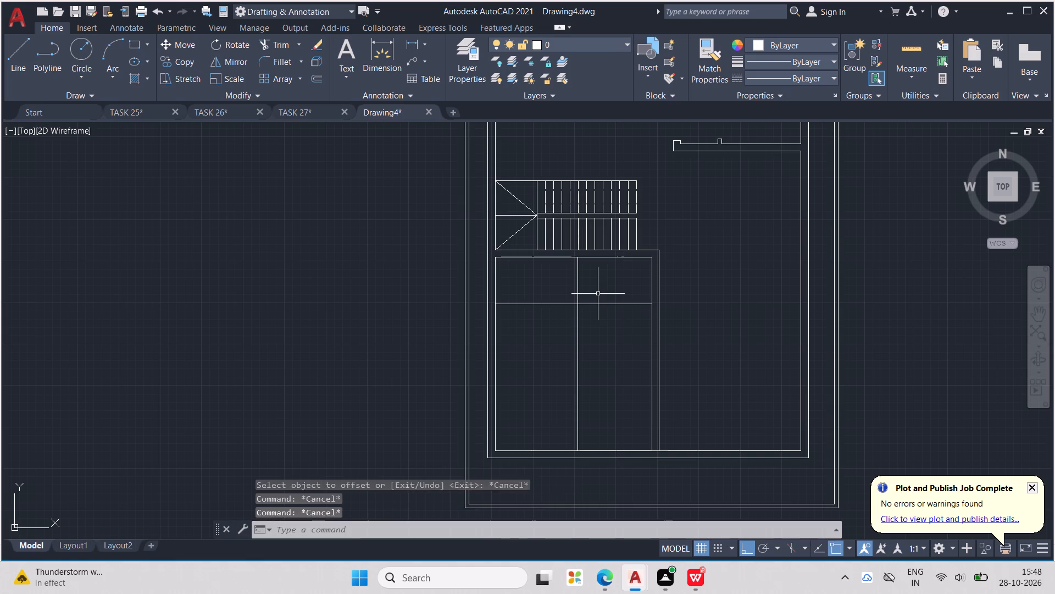
pyautogui.press('Escape')
# Trim the two offset lines beyond their intersection to enclose a small rectangle in the southwest room's northwest corner.
pyautogui.press('t')
pyautogui.press('r')
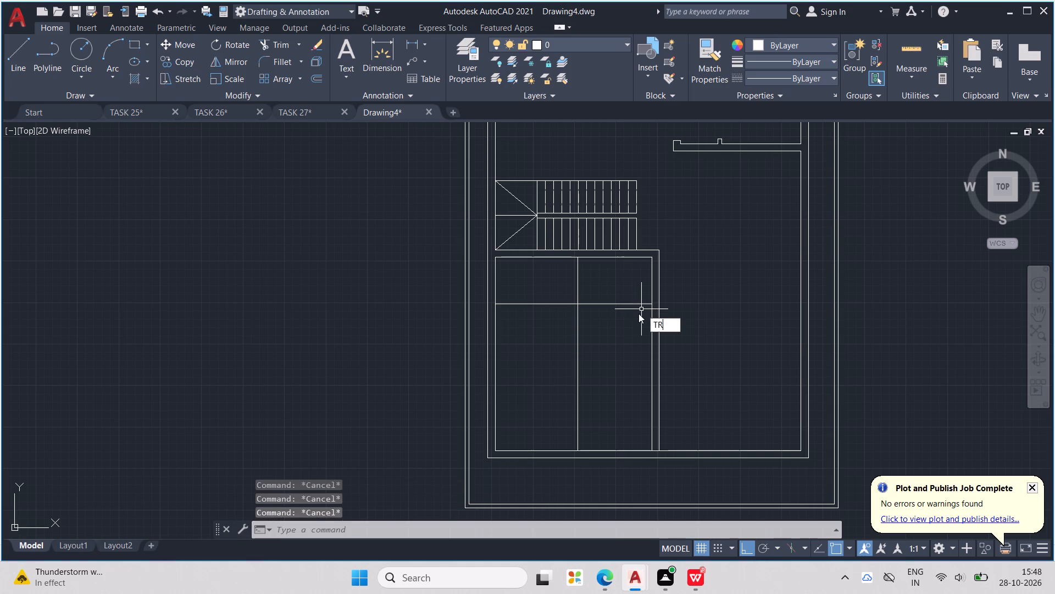
pyautogui.press('Return')
pyautogui.moveTo(607, 302); pyautogui.dragTo(594, 322)
pyautogui.moveTo(591, 326); pyautogui.dragTo(568, 353)
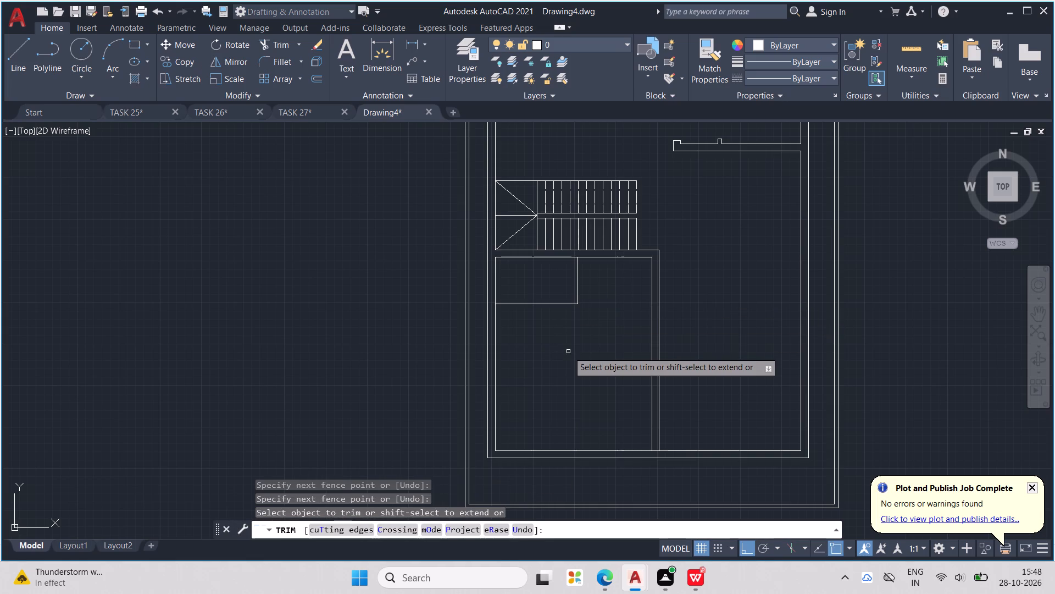
pyautogui.press('Escape')
pyautogui.press('Escape')
pyautogui.press('Escape')
pyautogui.press('Escape')
pyautogui.press('Escape')
pyautogui.press('Escape')
pyautogui.press('Escape')
pyautogui.press('Escape')
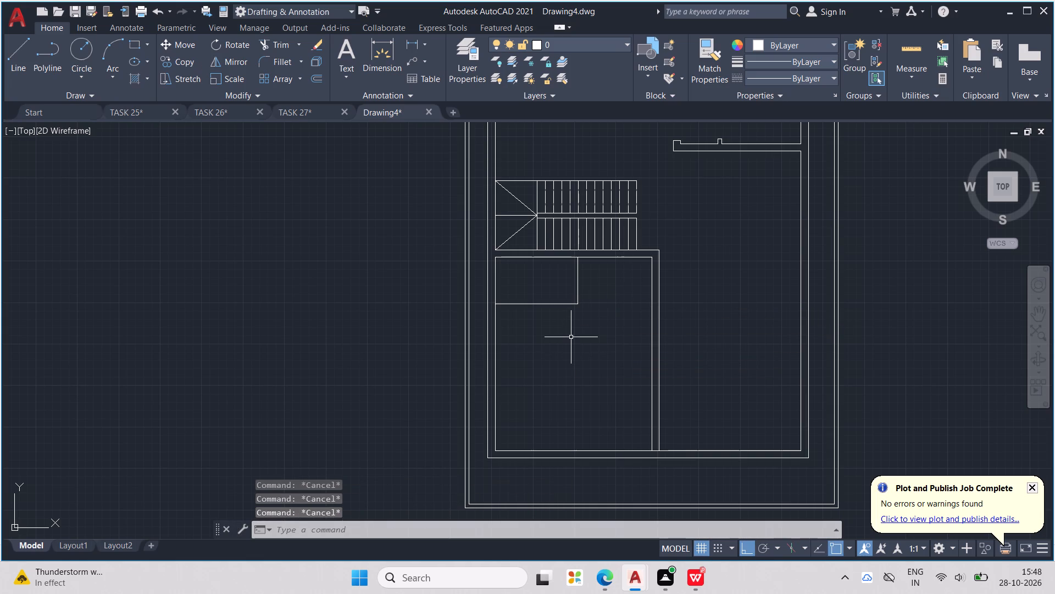
# Offset the small rectangle's east line 4.5" west to form the partition wall's thickness.
pyautogui.write('OFF')
pyautogui.press('Return')
pyautogui.write('4.5"')
pyautogui.press('Return')
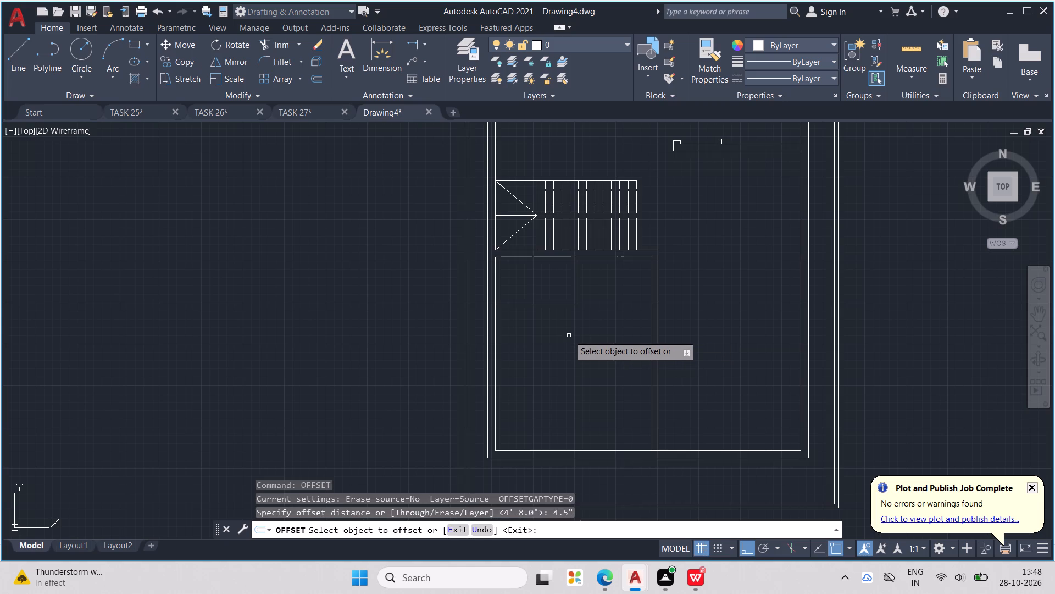
pyautogui.click(578, 286)
pyautogui.click(569, 294)
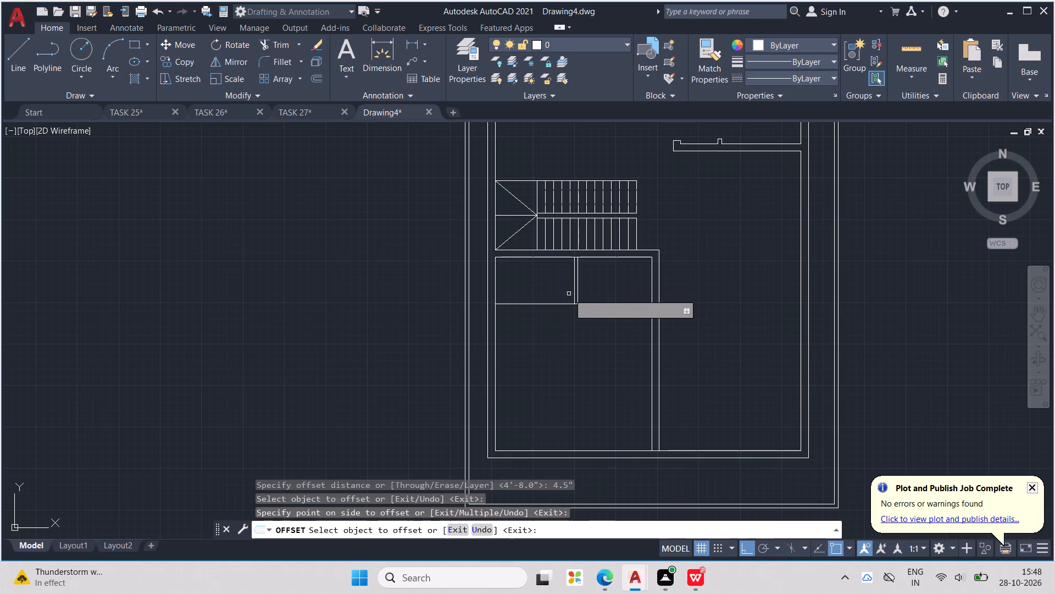
pyautogui.press('Escape')
pyautogui.press('Escape')
pyautogui.press('Escape')
pyautogui.press('Escape')
pyautogui.press('Escape')
# Offset the small rectangle's south line 9" north to form its south wall's thickness.
pyautogui.write('OFF')
pyautogui.press('Return')
pyautogui.write('9"')
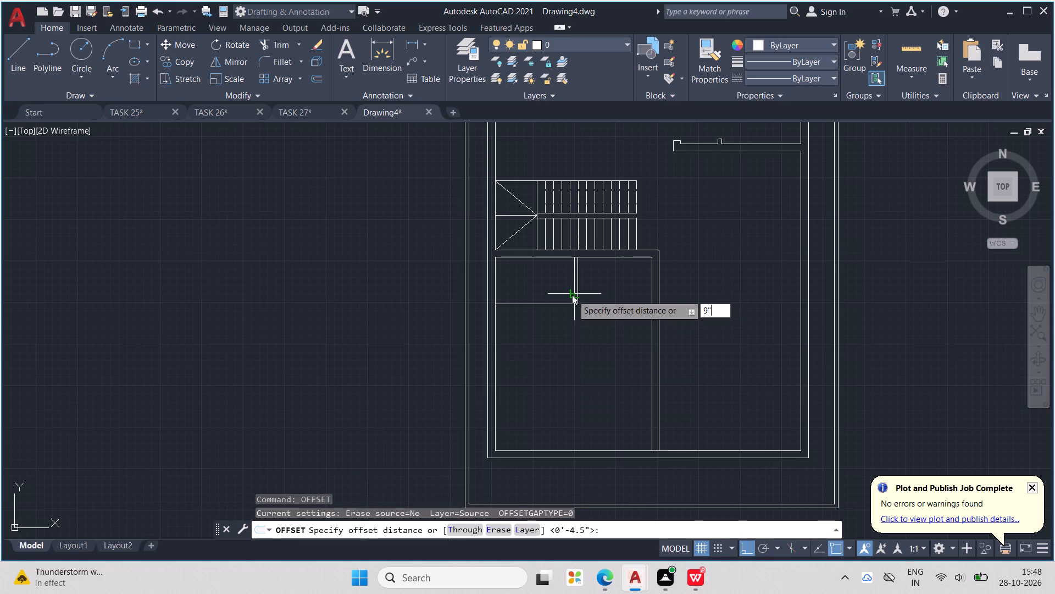
pyautogui.press('Return')
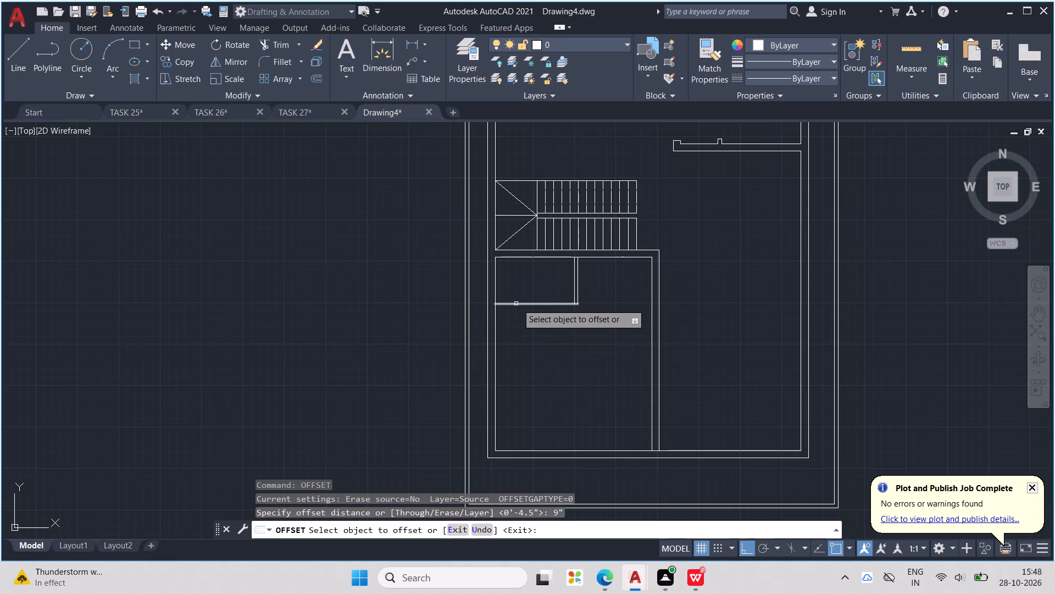
pyautogui.click(520, 304)
pyautogui.click(518, 287)
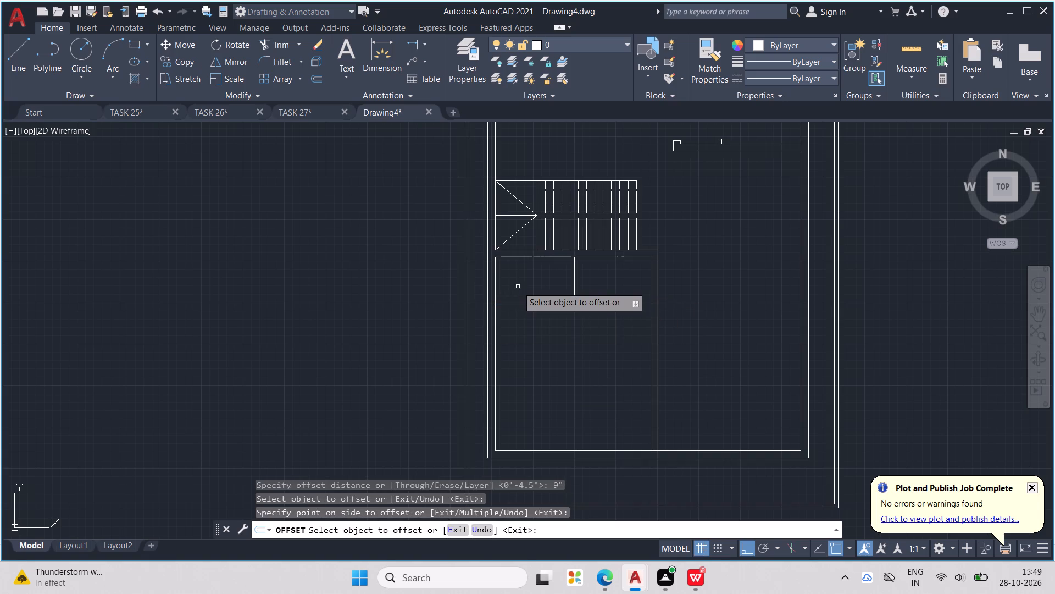
pyautogui.press('Escape')
pyautogui.press('Escape')
pyautogui.press('Escape')
pyautogui.press('Escape')
pyautogui.press('Escape')
pyautogui.press('Escape')
pyautogui.press('Escape')
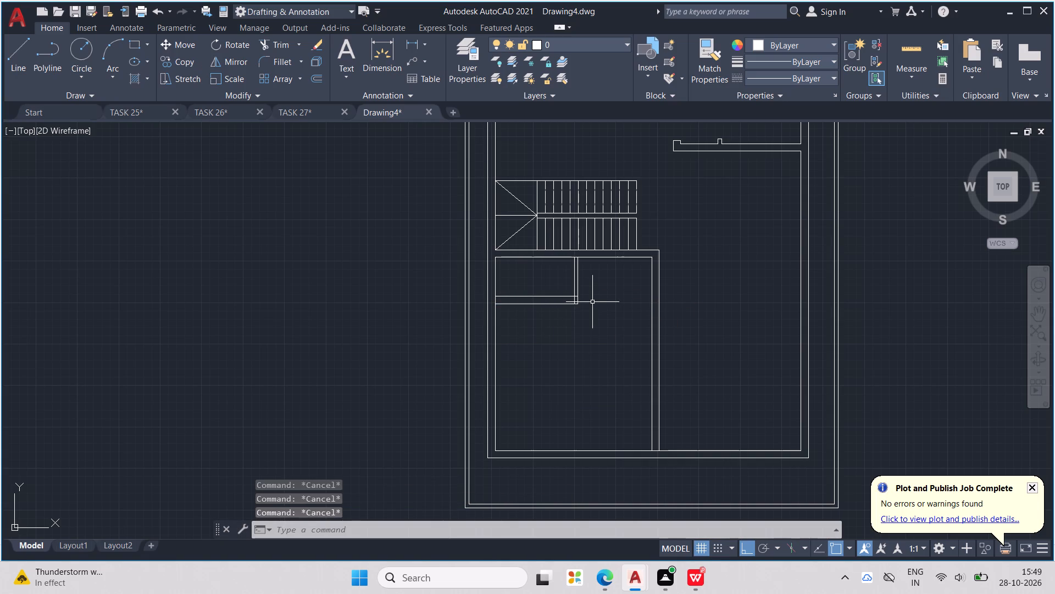
# Trim the two inner wall lines of the small enclosure beyond their intersection at its southeast corner.
pyautogui.press('t')
pyautogui.press('r')
pyautogui.press('Return')
pyautogui.scroll(4, 584, 301)
pyautogui.moveTo(565, 289); pyautogui.dragTo(549, 306)
pyautogui.click(549, 306)
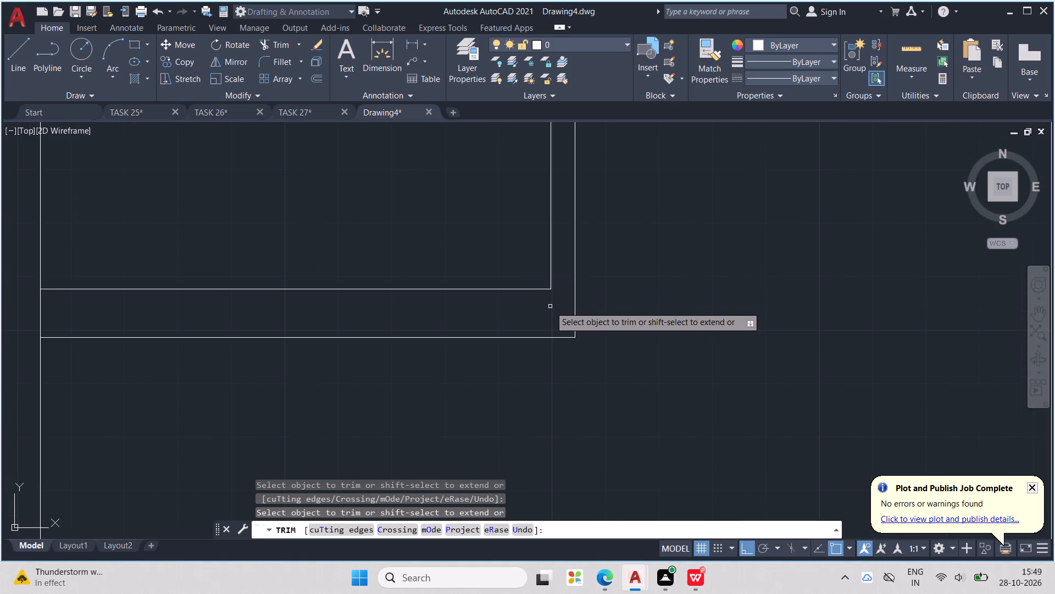
pyautogui.scroll(-2, 558, 300)
pyautogui.press('Escape')
pyautogui.scroll(-3, 590, 302)
pyautogui.press('Escape')
pyautogui.press('Escape')
pyautogui.press('Escape')
pyautogui.press('Escape')
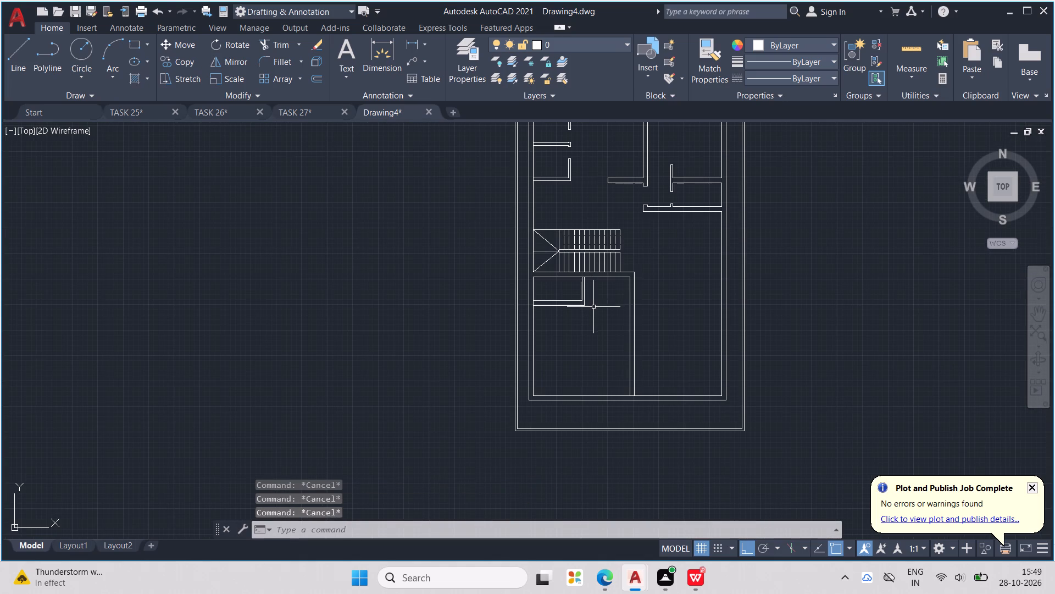
pyautogui.press('Escape')
pyautogui.press('Escape')
# Offset the south face of the east side's upper partition wall 16'10" south.
pyautogui.scroll(1, 532, 302)
pyautogui.press('Escape')
pyautogui.press('Escape')
pyautogui.press('Escape')
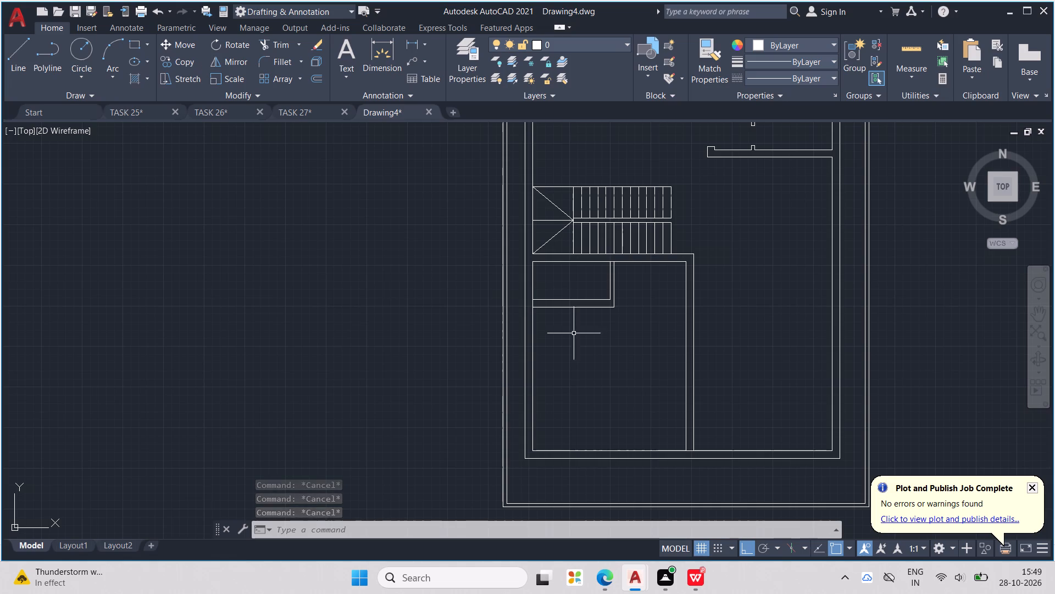
pyautogui.moveTo(658, 365); pyautogui.dragTo(435, 370, button='middle')
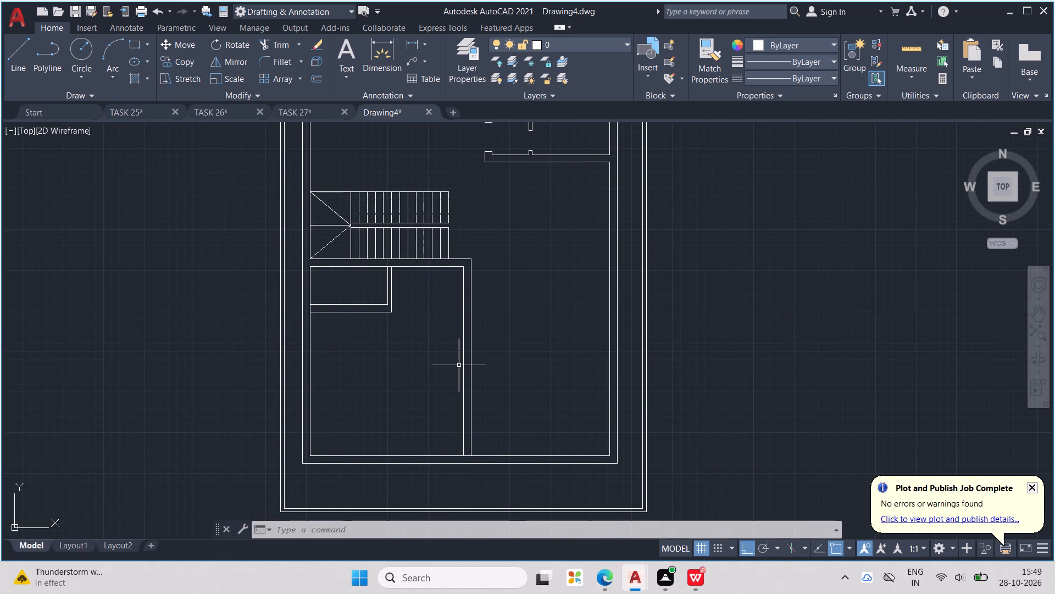
pyautogui.press('Escape')
pyautogui.press('Escape')
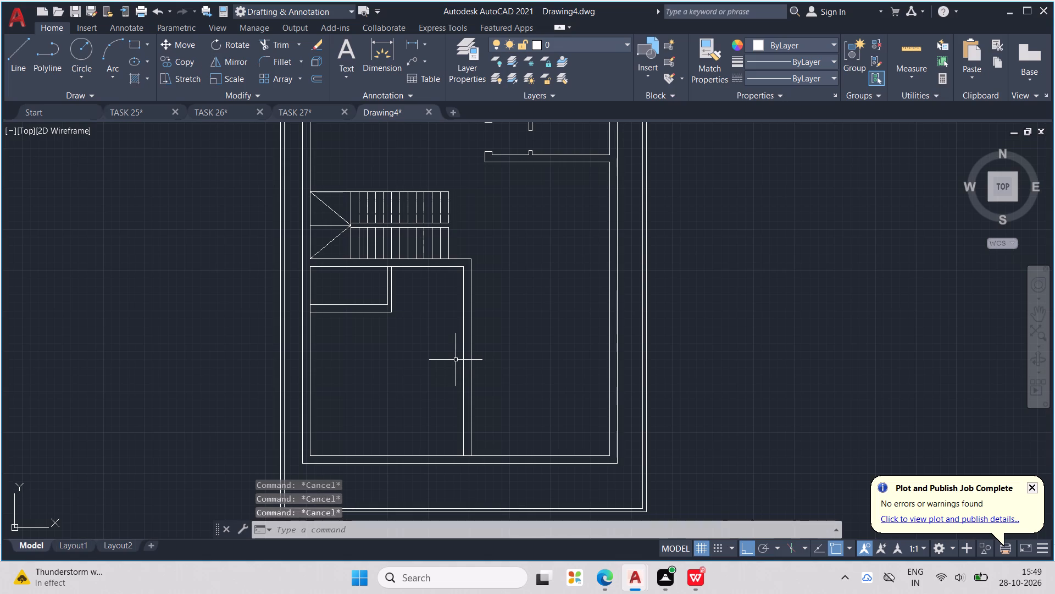
pyautogui.press('p')
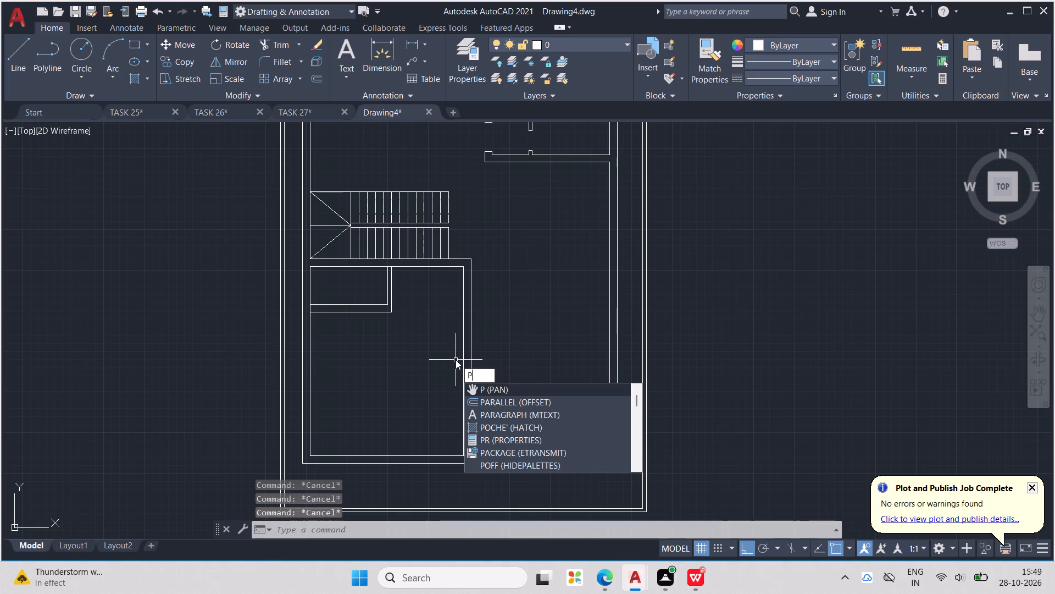
pyautogui.press('Escape')
pyautogui.press('Escape')
pyautogui.write('OFF')
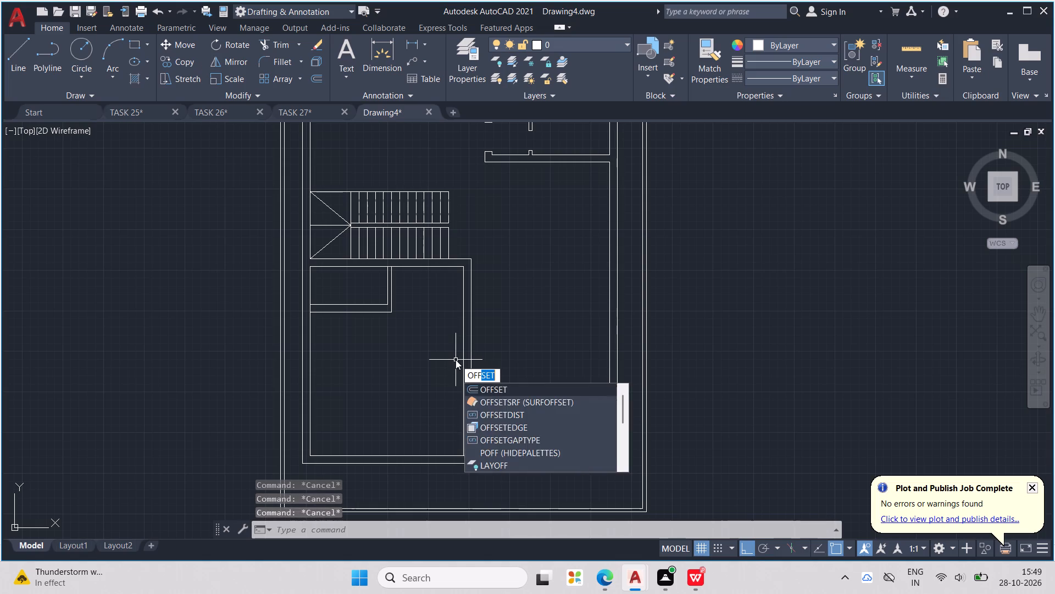
pyautogui.press('Return')
pyautogui.press('1')
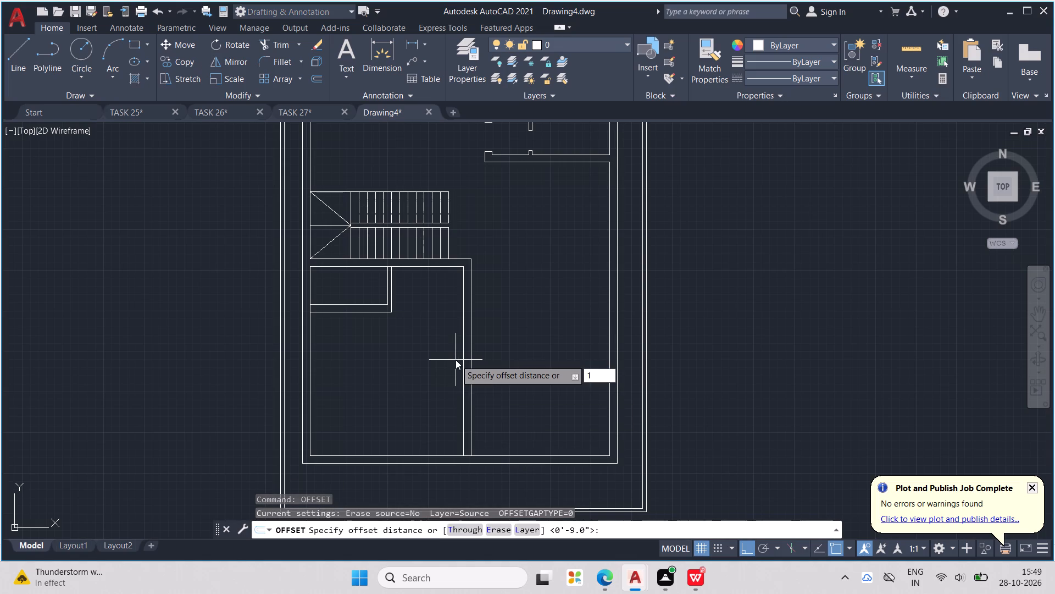
pyautogui.write('6\'10"')
pyautogui.press('Return')
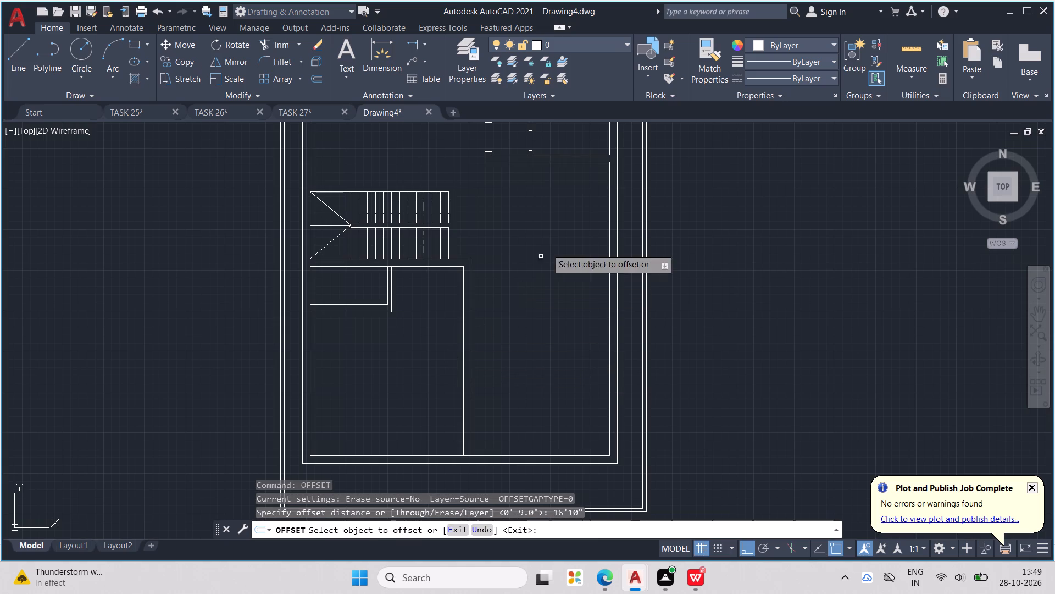
pyautogui.click(574, 162)
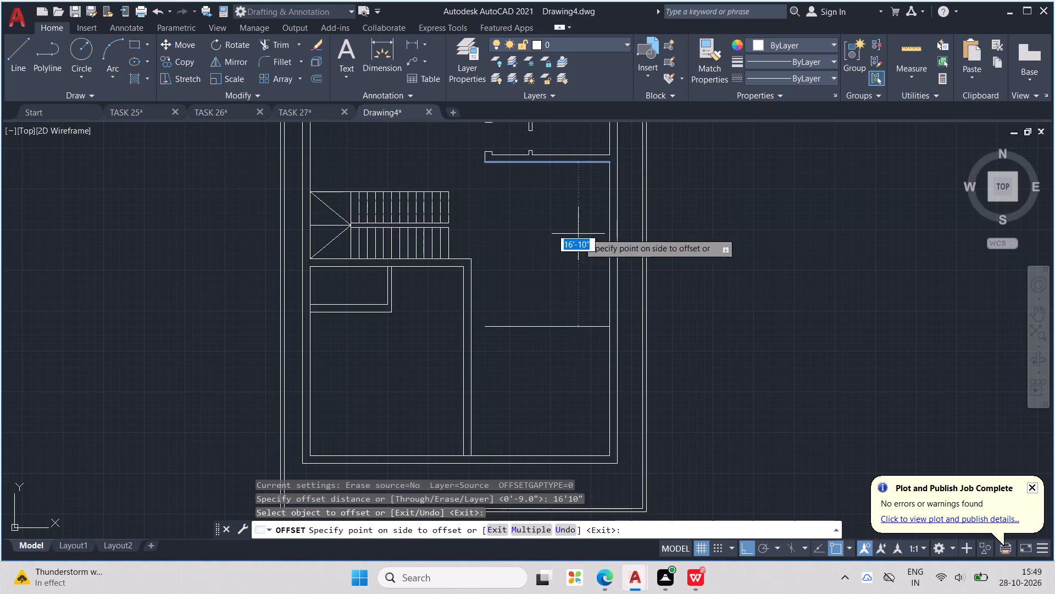
pyautogui.click(551, 263)
pyautogui.press('Escape')
pyautogui.press('Escape')
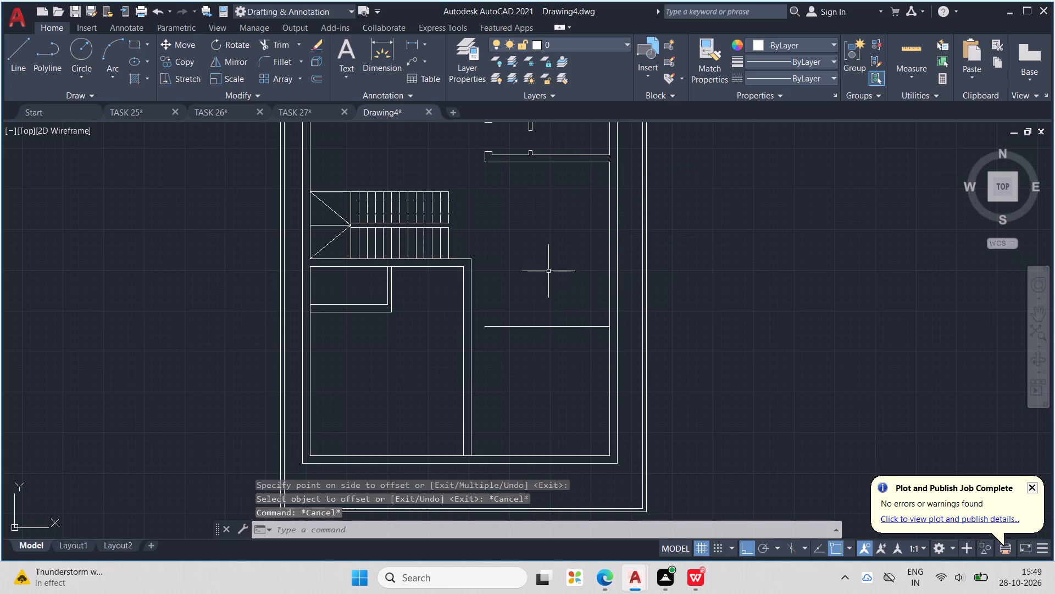
pyautogui.press('Escape')
pyautogui.press('Escape')
pyautogui.press('Escape')
pyautogui.press('Escape')
pyautogui.press('Escape')
# Extend the offset line's west end to the southwest room's east wall.
pyautogui.press('e')
pyautogui.press('x')
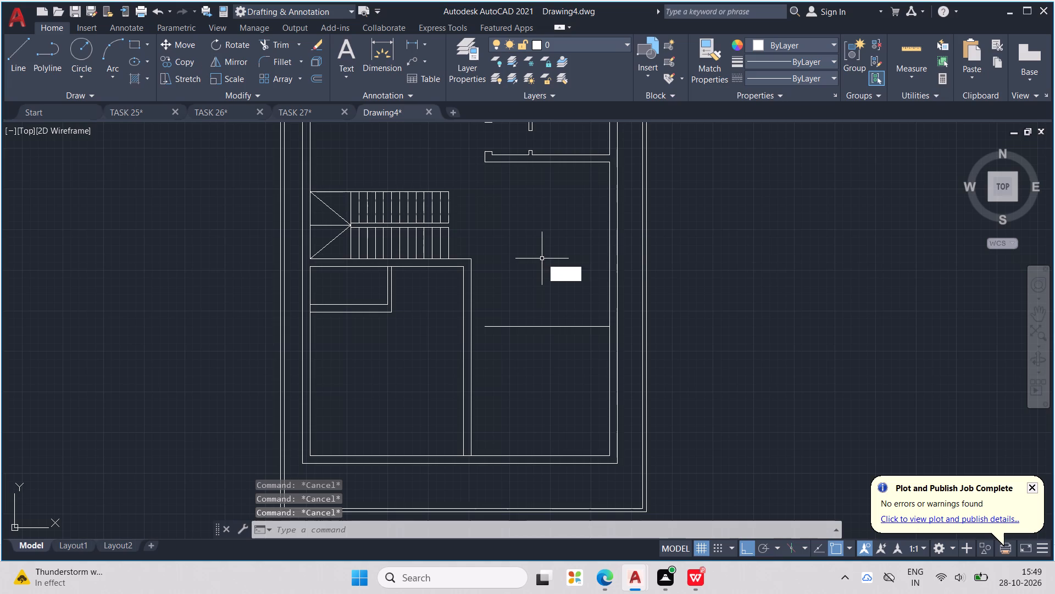
pyautogui.press('Return')
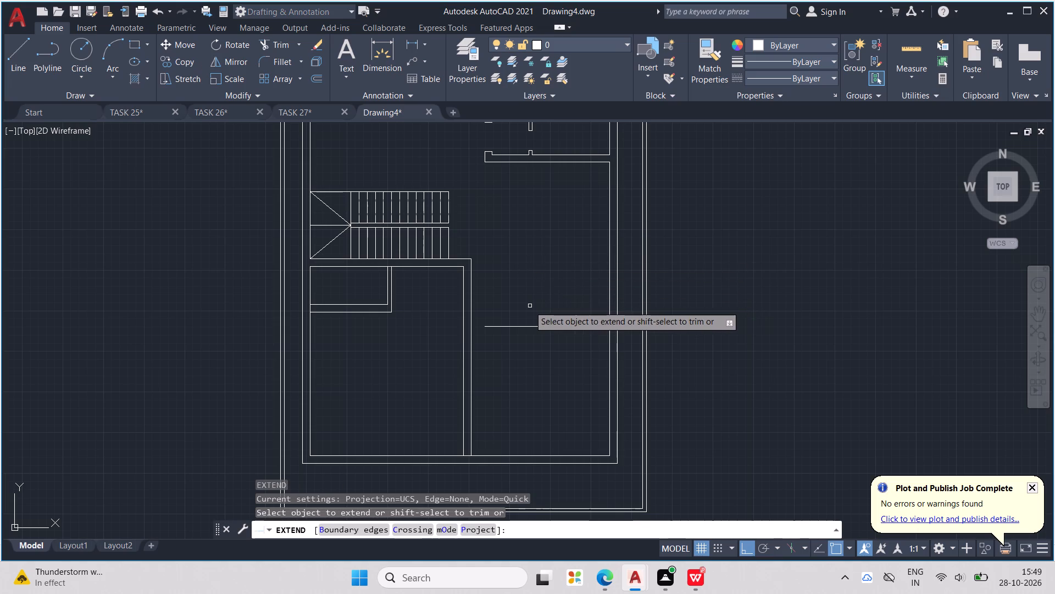
pyautogui.click(492, 326)
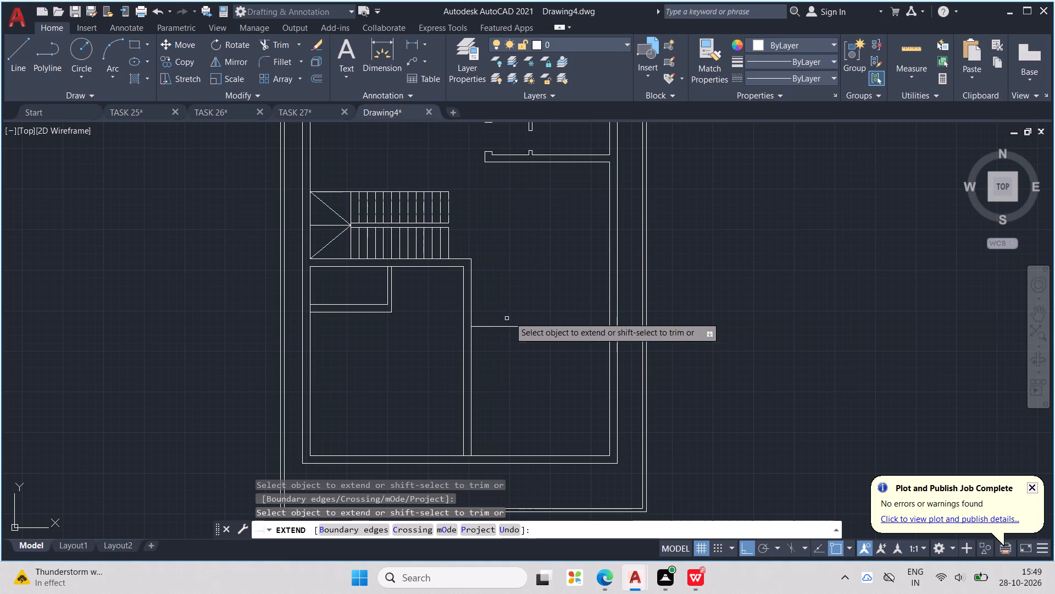
pyautogui.press('Escape')
pyautogui.press('Escape')
pyautogui.press('Escape')
pyautogui.press('Escape')
pyautogui.press('Escape')
pyautogui.press('Escape')
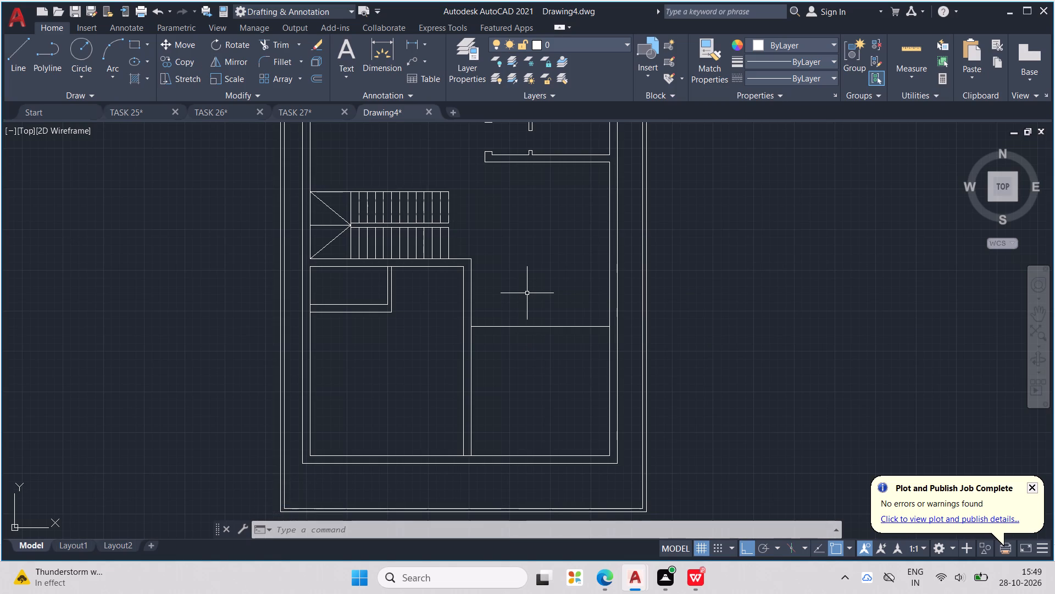
pyautogui.press('Escape')
pyautogui.press('Escape')
# Offset the extended line 9" north to form the cross wall's thickness.
pyautogui.write('OFF')
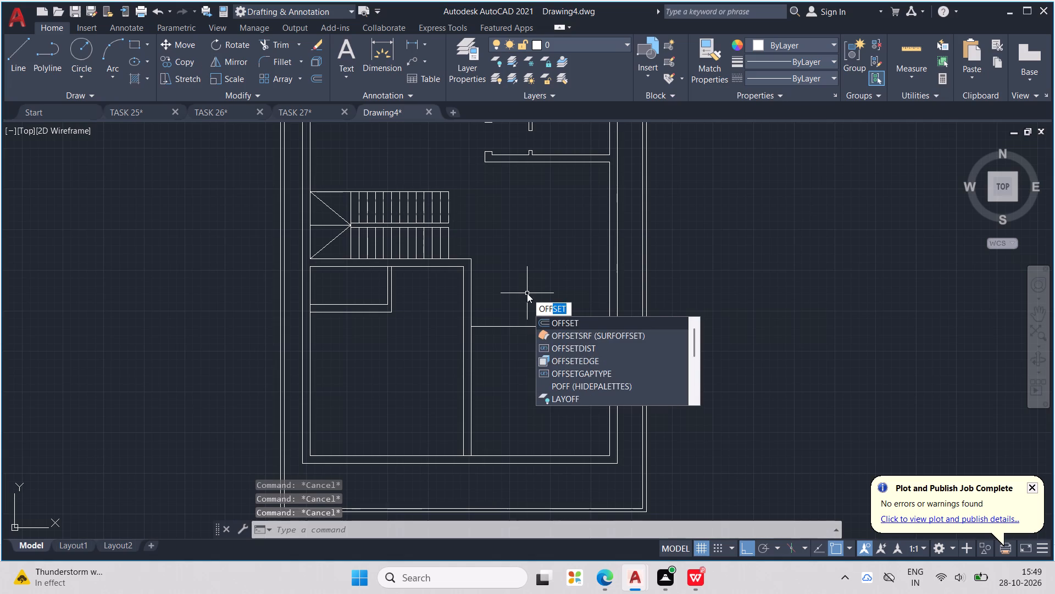
pyautogui.press('Return')
pyautogui.press('9')
pyautogui.hotkey('shift', '"')
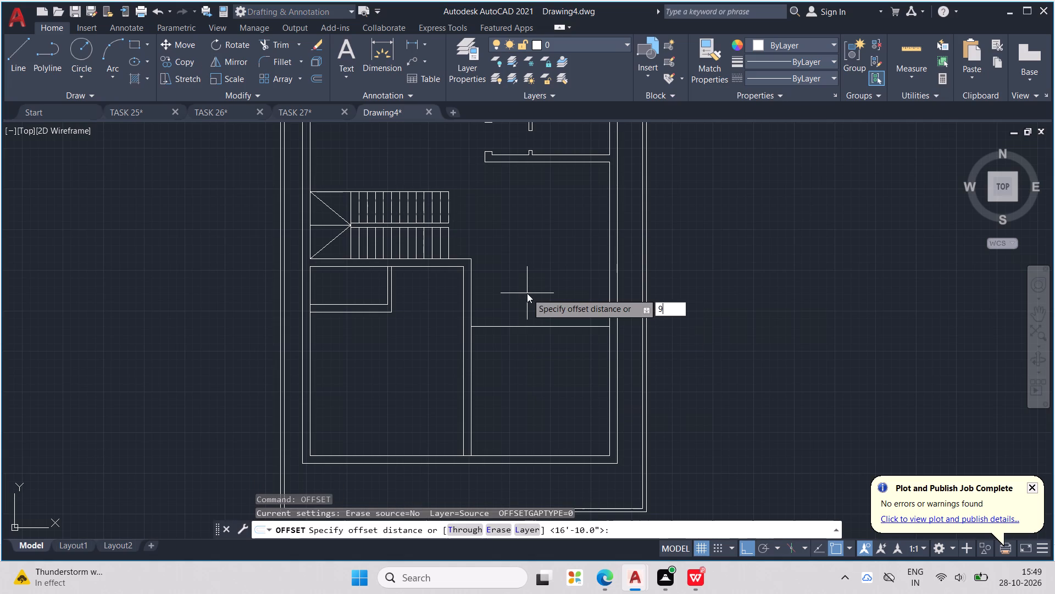
pyautogui.press('Return')
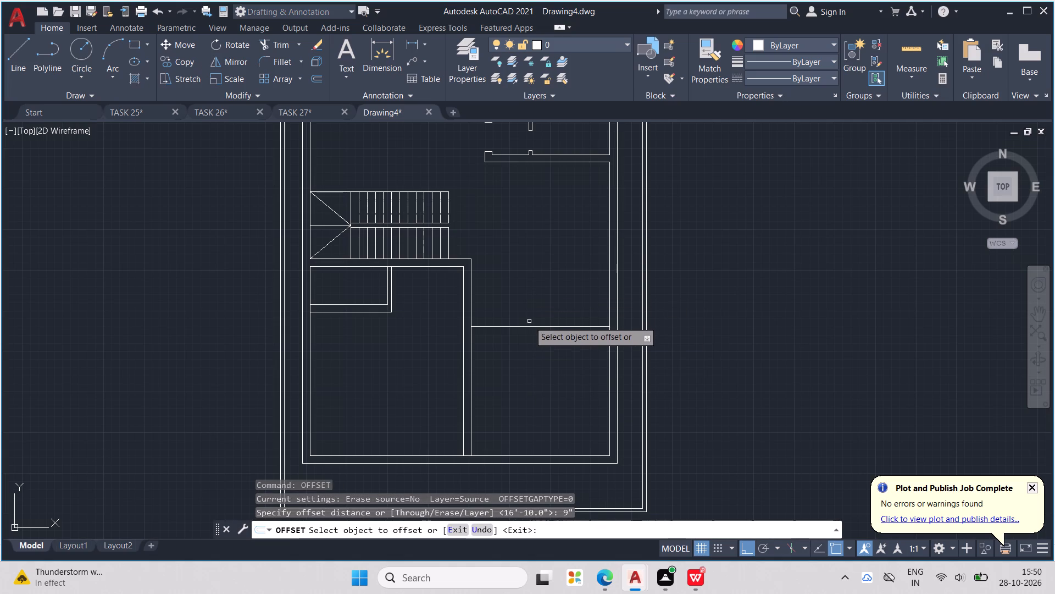
pyautogui.click(530, 326)
pyautogui.click(529, 307)
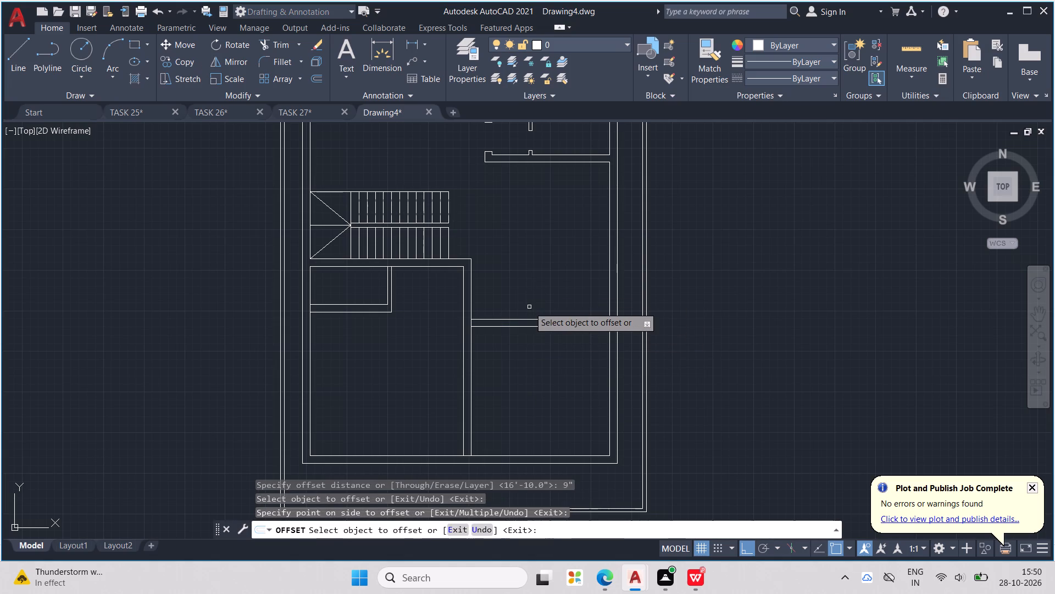
pyautogui.press('Escape')
pyautogui.press('Escape')
pyautogui.press('Escape')
pyautogui.press('Escape')
pyautogui.press('Escape')
pyautogui.press('Escape')
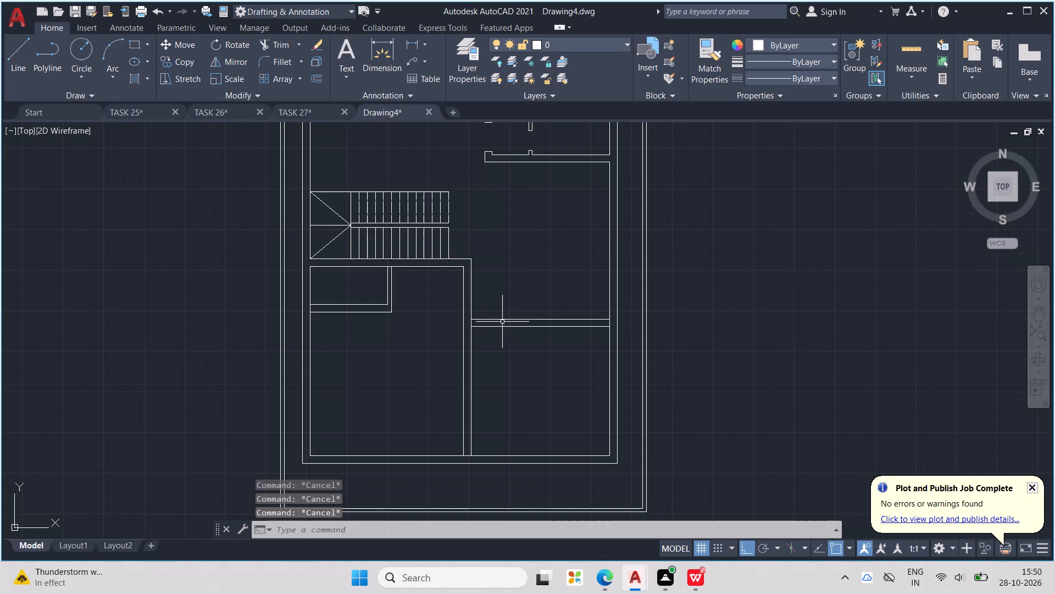
# Draw two jamb lines across the new cross wall near its west end, joined by a 3' line, for a door opening.
pyautogui.press('k')
pyautogui.press('Escape')
pyautogui.press('Escape')
pyautogui.press('Escape')
pyautogui.press('l')
pyautogui.press('Return')
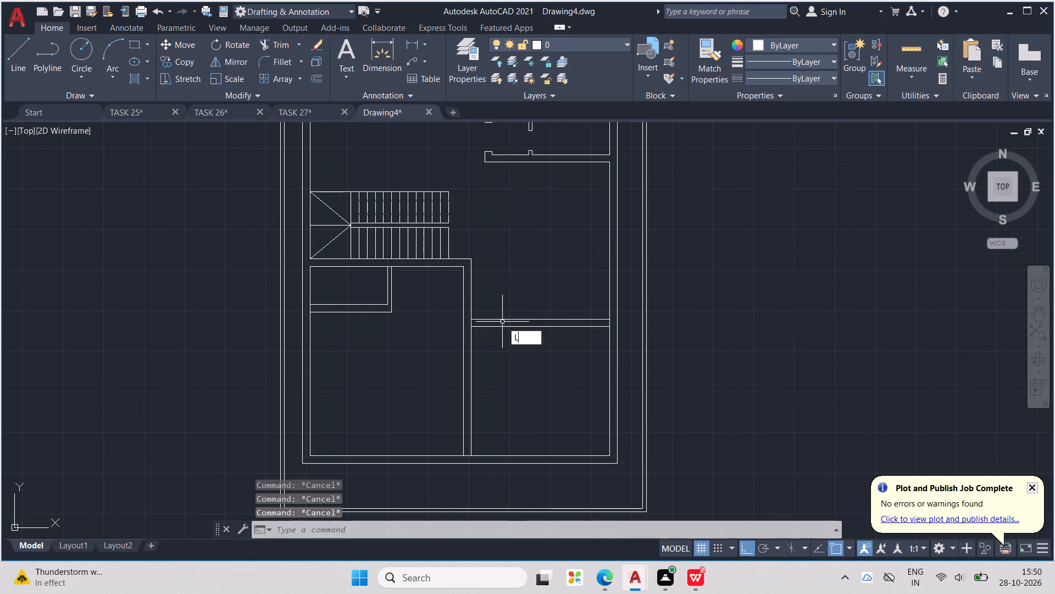
pyautogui.scroll(2, 479, 324)
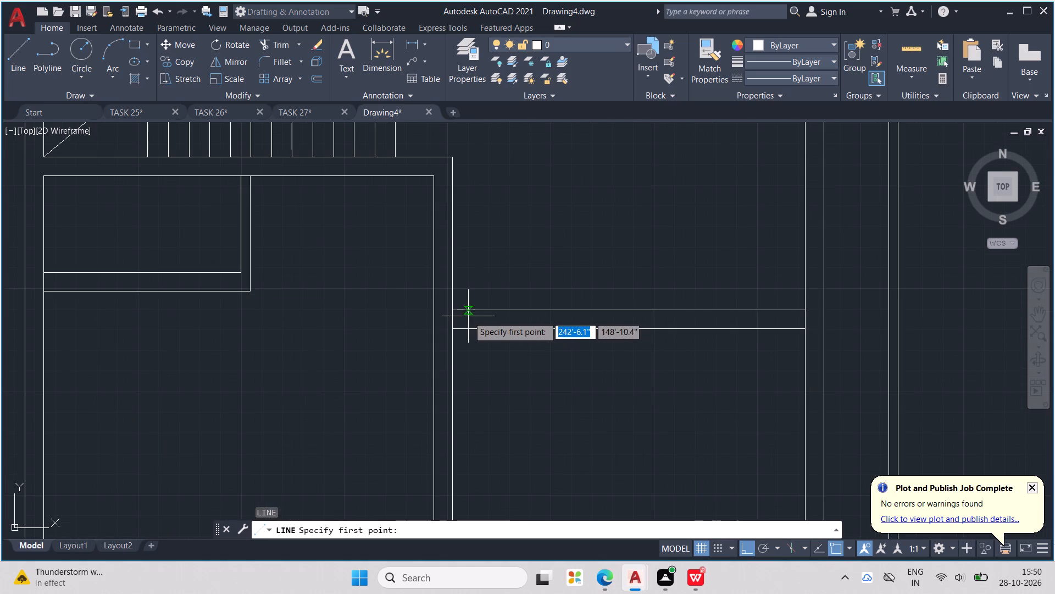
pyautogui.click(468, 310)
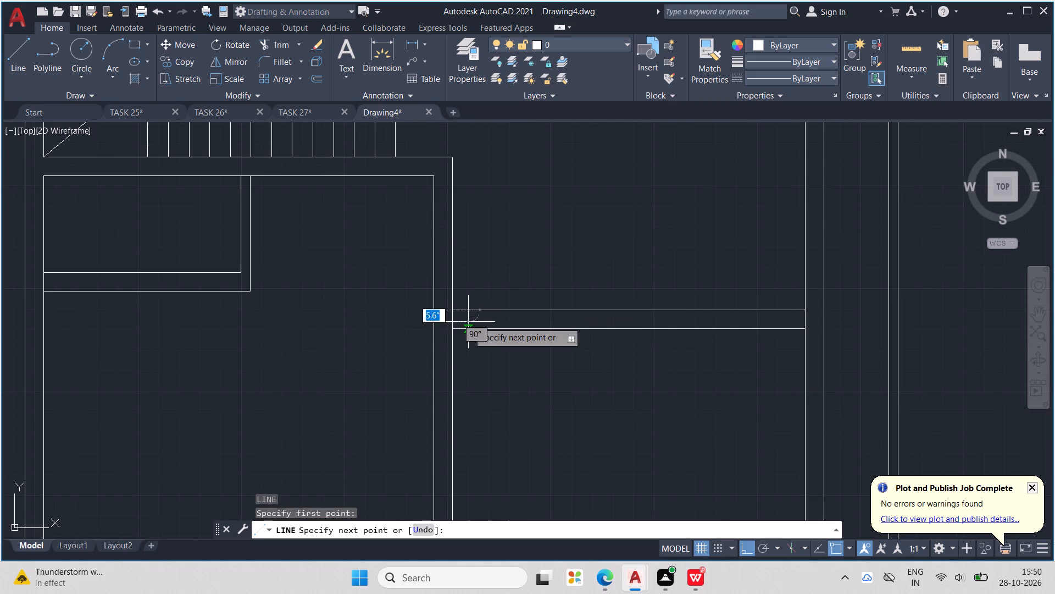
pyautogui.click(468, 327)
pyautogui.write("3'")
pyautogui.press('Return')
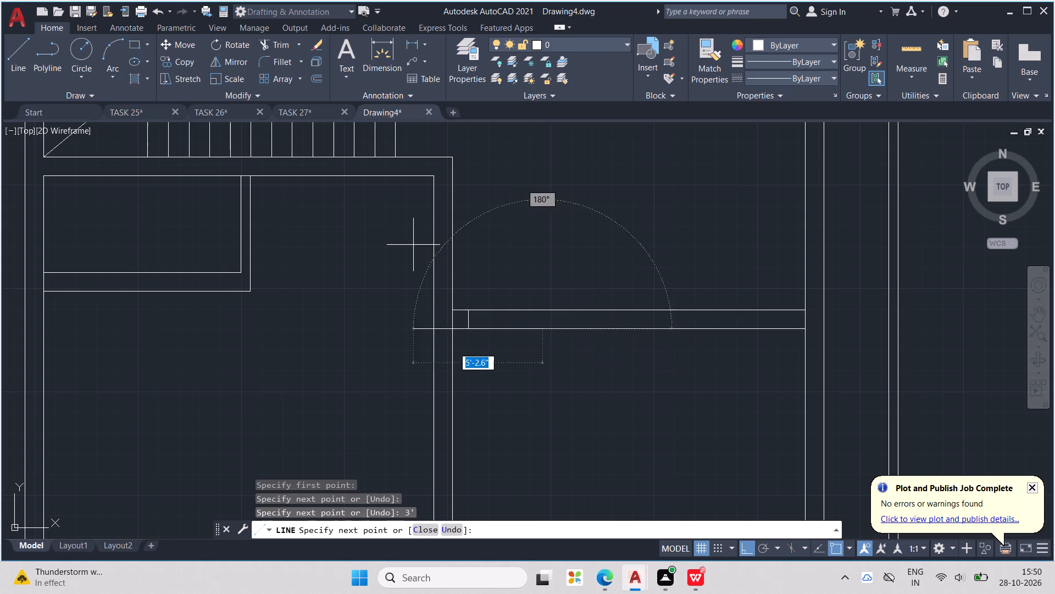
pyautogui.click(562, 274)
pyautogui.write('`````TR')
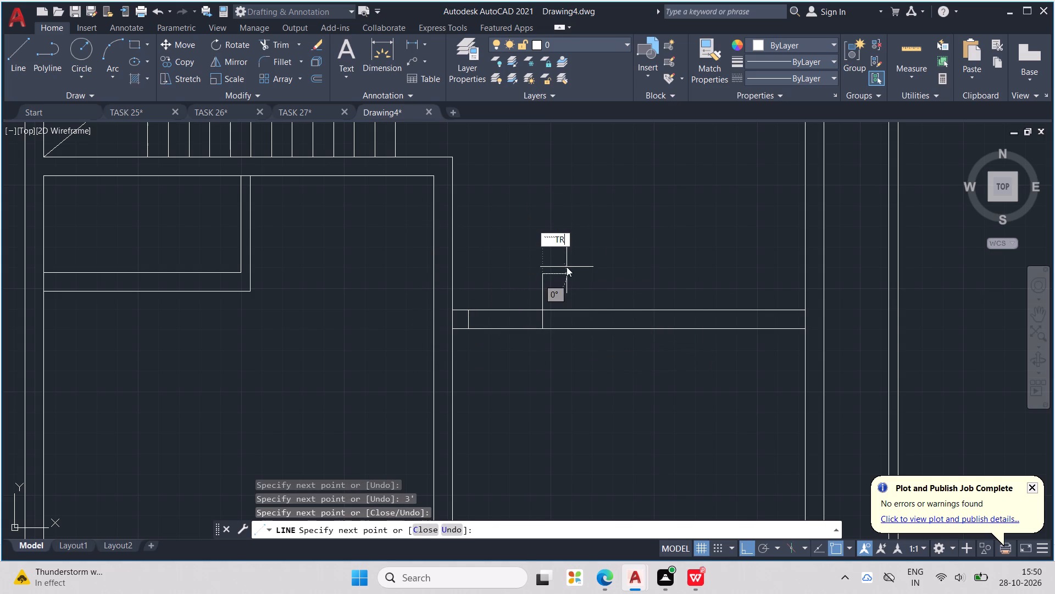
pyautogui.press('Return')
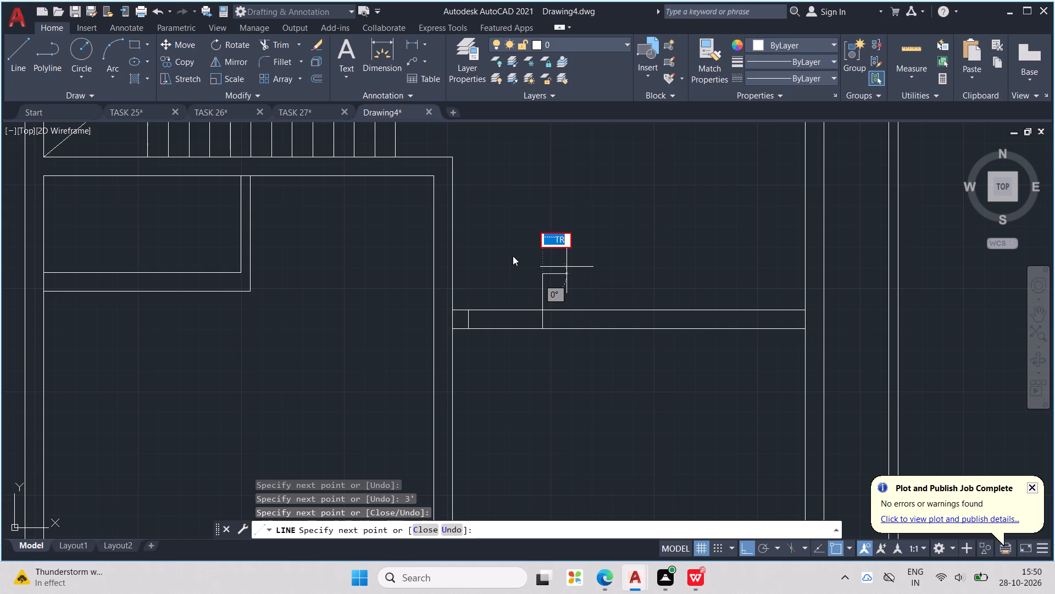
pyautogui.press('Escape')
pyautogui.press('Escape')
pyautogui.press('Escape')
pyautogui.press('Escape')
pyautogui.press('Escape')
pyautogui.press('Escape')
pyautogui.press('Escape')
pyautogui.press('Escape')
pyautogui.press('Escape')
pyautogui.press('Escape')
pyautogui.press('Escape')
pyautogui.press('Escape')
pyautogui.press('Escape')
pyautogui.press('Escape')
pyautogui.press('Escape')
pyautogui.press('Escape')
pyautogui.press('Escape')
pyautogui.press('Escape')
pyautogui.press('Escape')
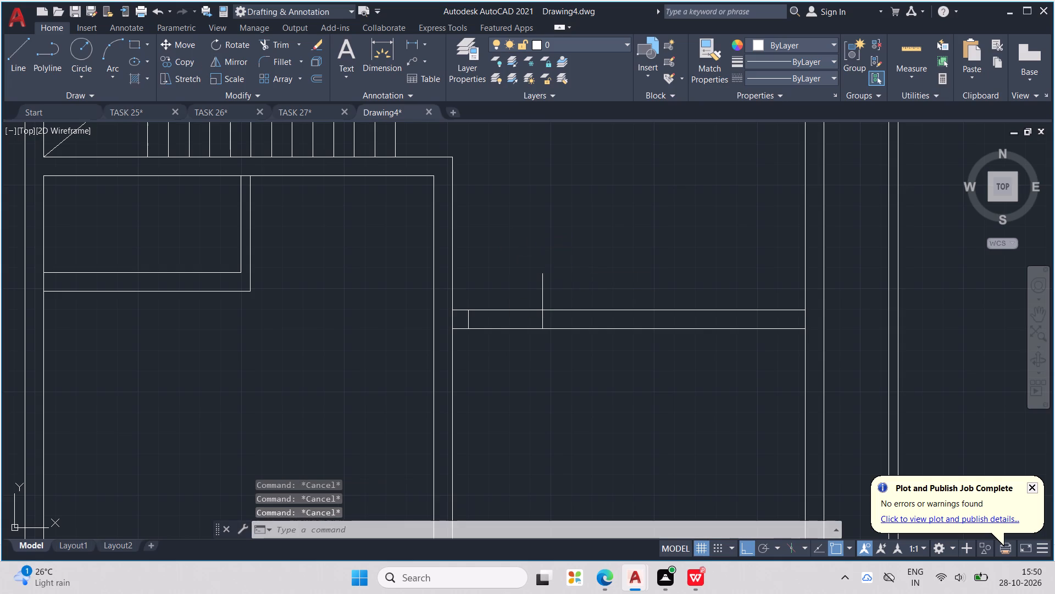
# Trim the cross wall's lines between the two jambs and the jamb line's excess north of the wall.
pyautogui.write('TR')
pyautogui.press('Return')
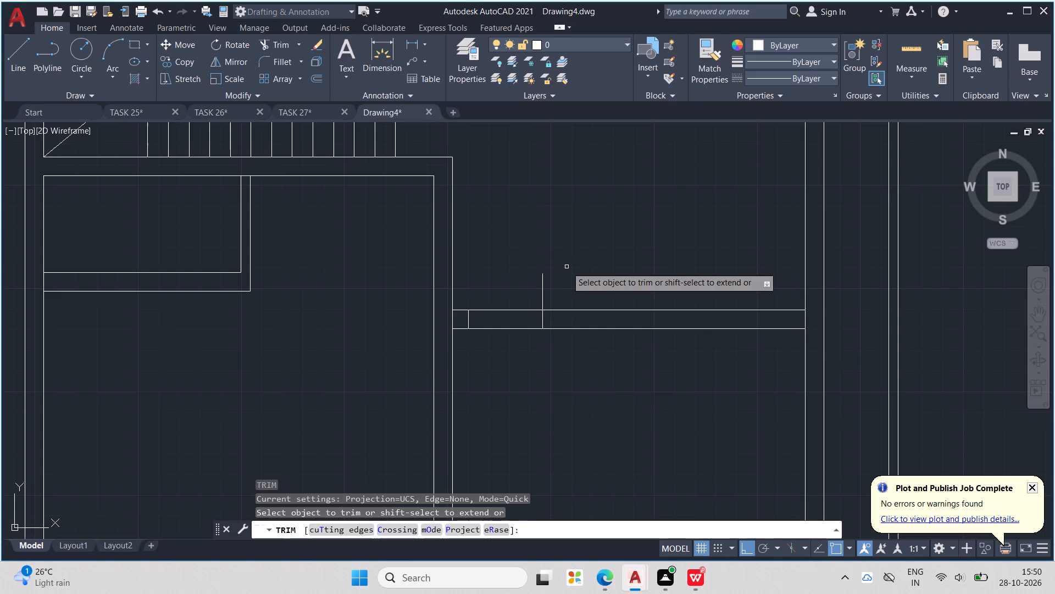
pyautogui.moveTo(497, 301); pyautogui.dragTo(516, 345)
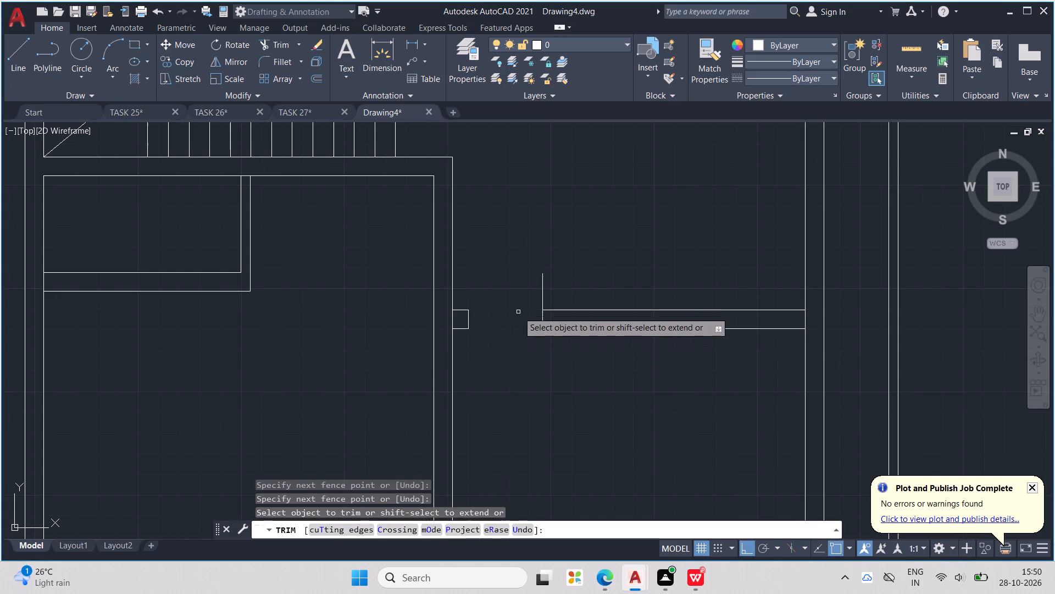
pyautogui.moveTo(517, 306); pyautogui.dragTo(555, 299)
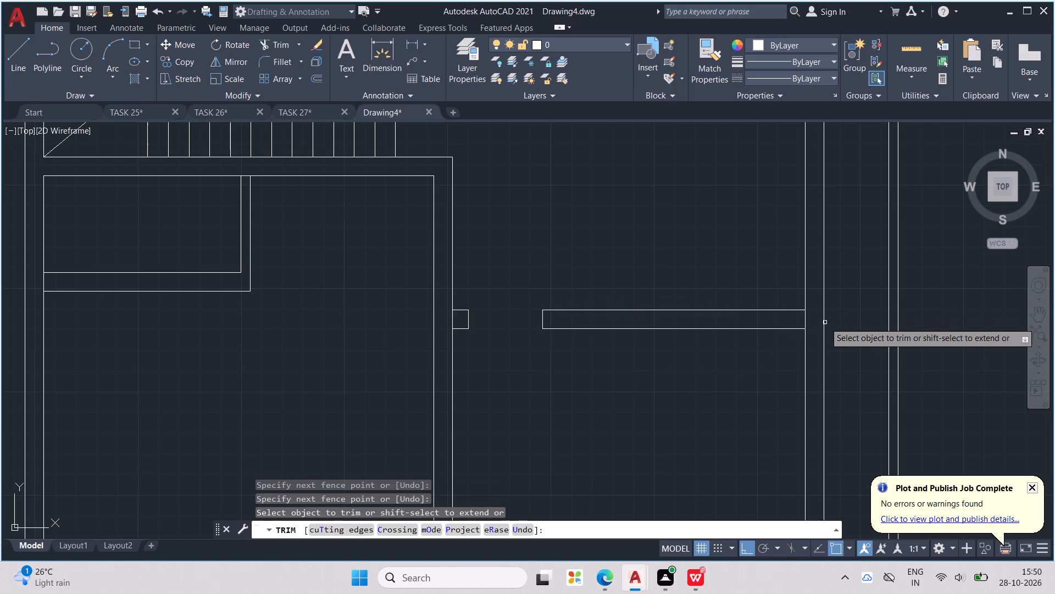
# Trim the adjoining wall faces between the cross wall's lines at its east and west ends to open the junctions.
pyautogui.scroll(2, 802, 321)
pyautogui.moveTo(799, 319); pyautogui.dragTo(810, 316)
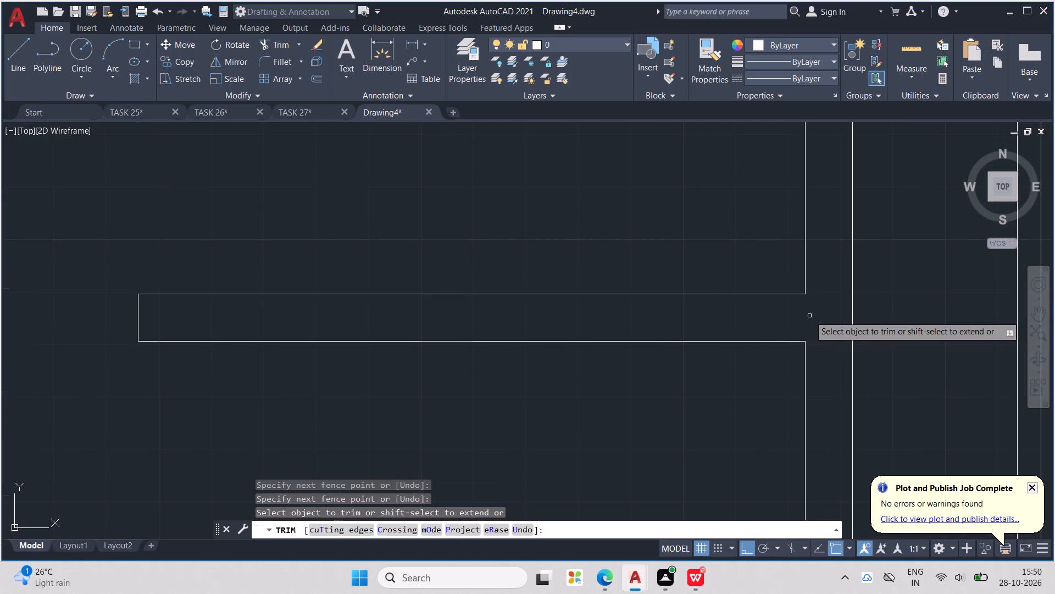
pyautogui.scroll(-1, 809, 315)
pyautogui.moveTo(554, 494); pyautogui.dragTo(670, 391, button='middle')
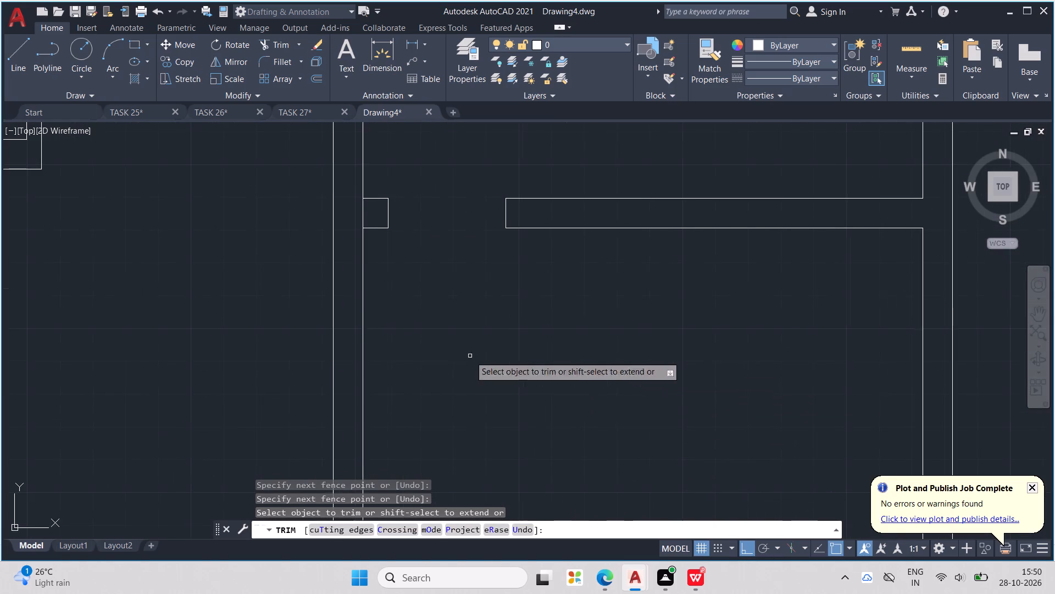
pyautogui.moveTo(473, 356); pyautogui.dragTo(568, 387, button='middle')
pyautogui.scroll(1, 465, 244)
pyautogui.moveTo(465, 243); pyautogui.dragTo(437, 246)
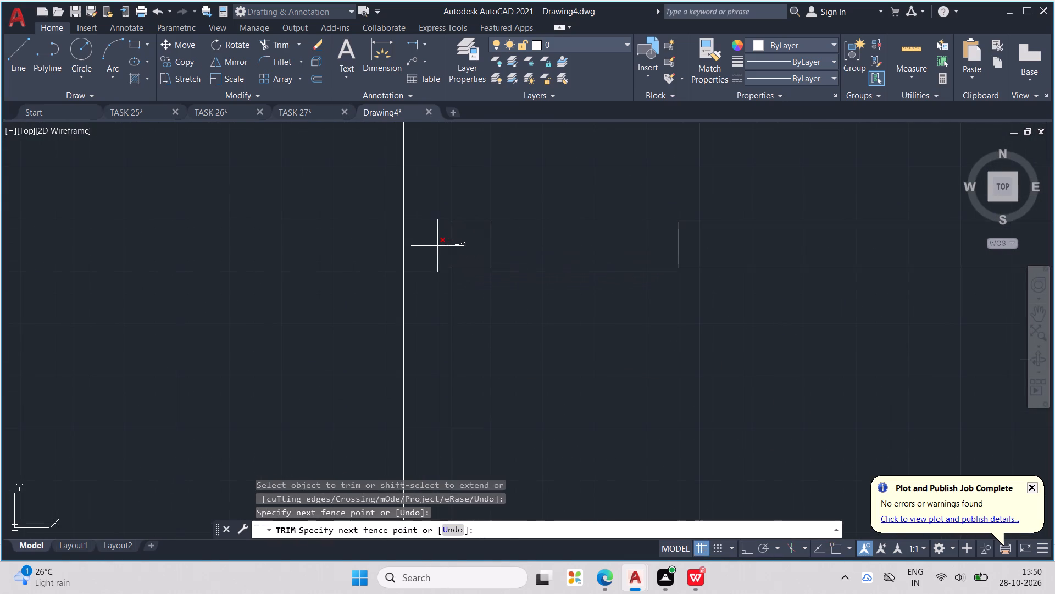
pyautogui.moveTo(437, 246); pyautogui.dragTo(436, 246)
pyautogui.scroll(-4, 436, 246)
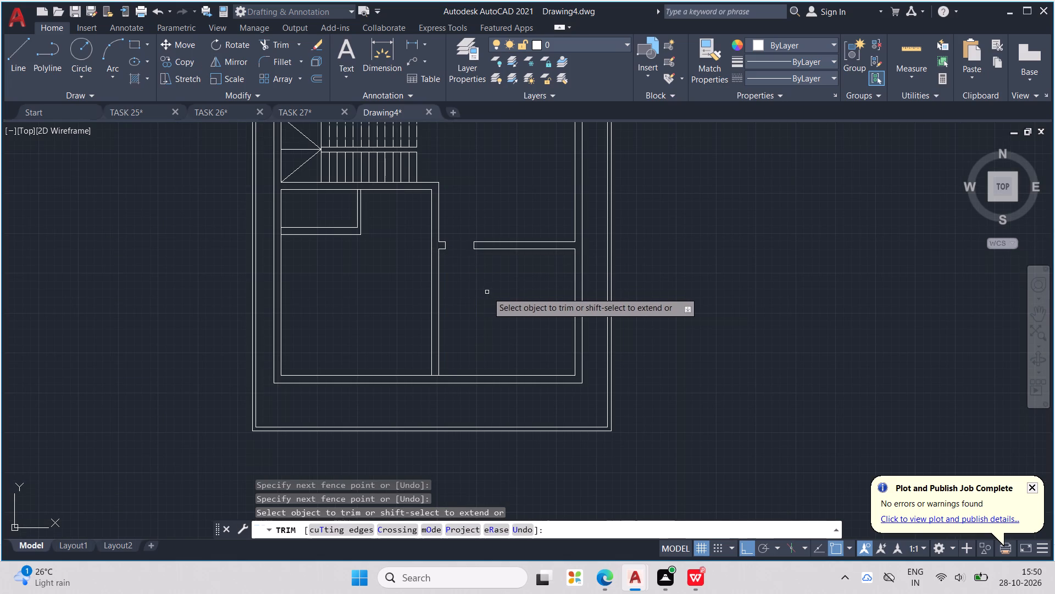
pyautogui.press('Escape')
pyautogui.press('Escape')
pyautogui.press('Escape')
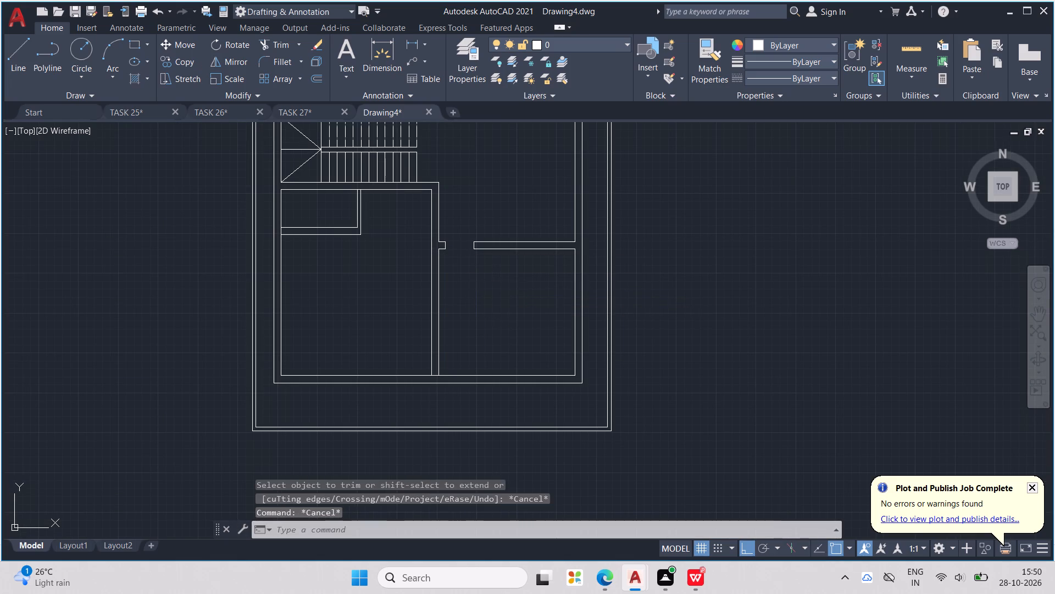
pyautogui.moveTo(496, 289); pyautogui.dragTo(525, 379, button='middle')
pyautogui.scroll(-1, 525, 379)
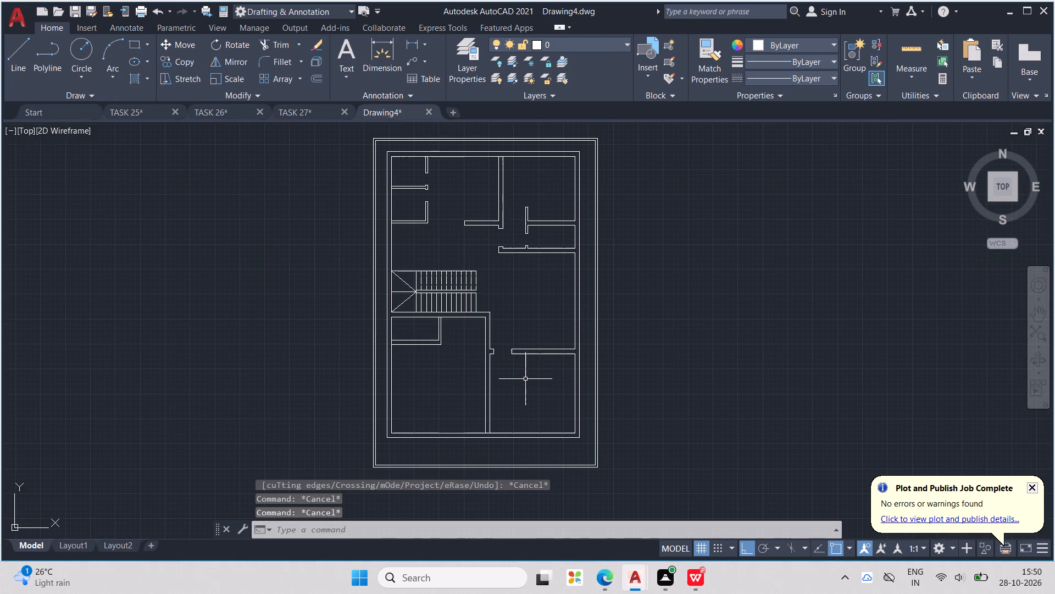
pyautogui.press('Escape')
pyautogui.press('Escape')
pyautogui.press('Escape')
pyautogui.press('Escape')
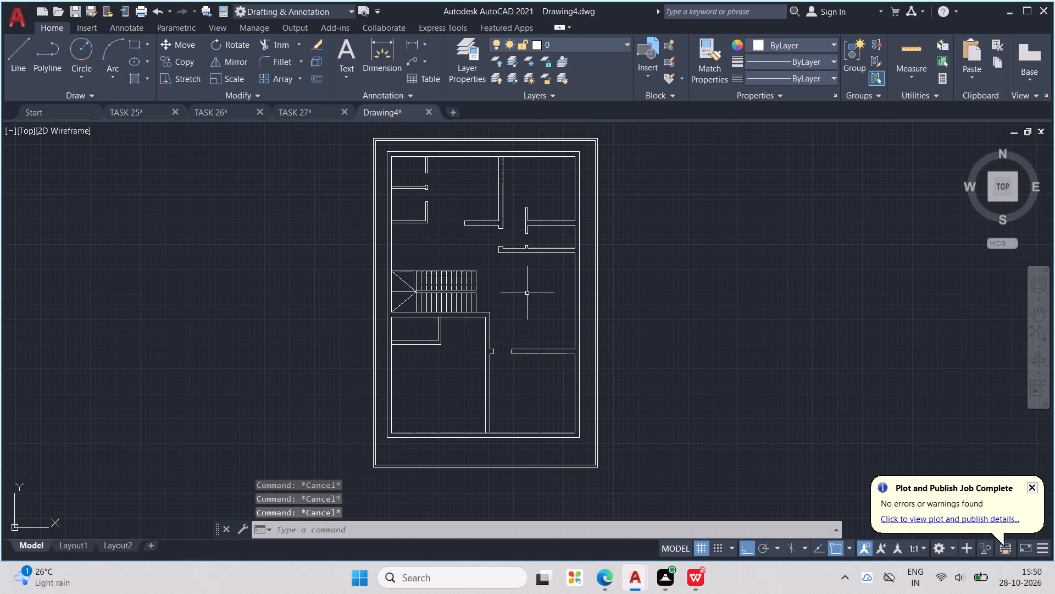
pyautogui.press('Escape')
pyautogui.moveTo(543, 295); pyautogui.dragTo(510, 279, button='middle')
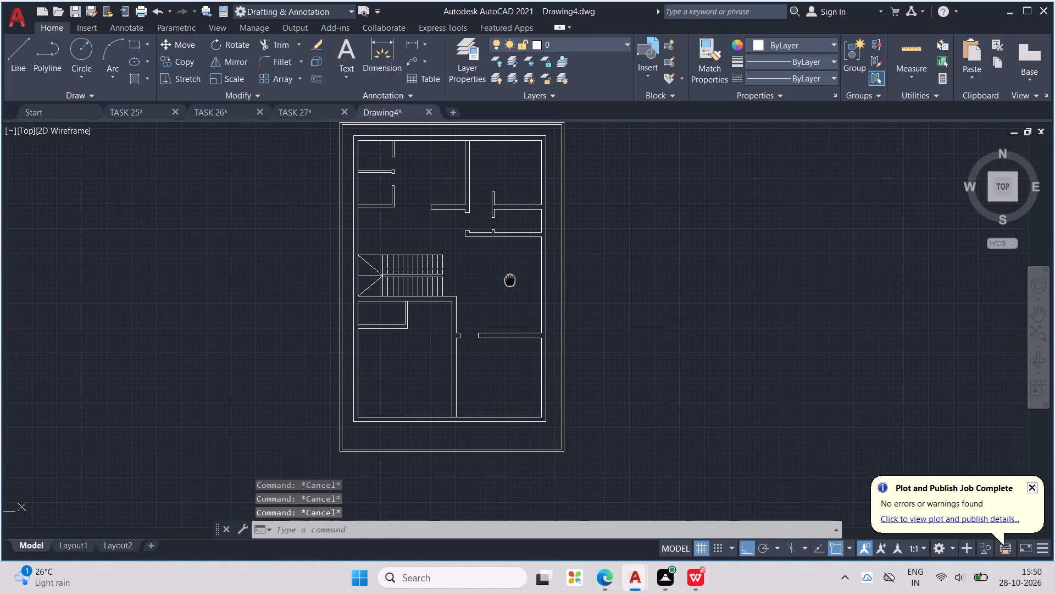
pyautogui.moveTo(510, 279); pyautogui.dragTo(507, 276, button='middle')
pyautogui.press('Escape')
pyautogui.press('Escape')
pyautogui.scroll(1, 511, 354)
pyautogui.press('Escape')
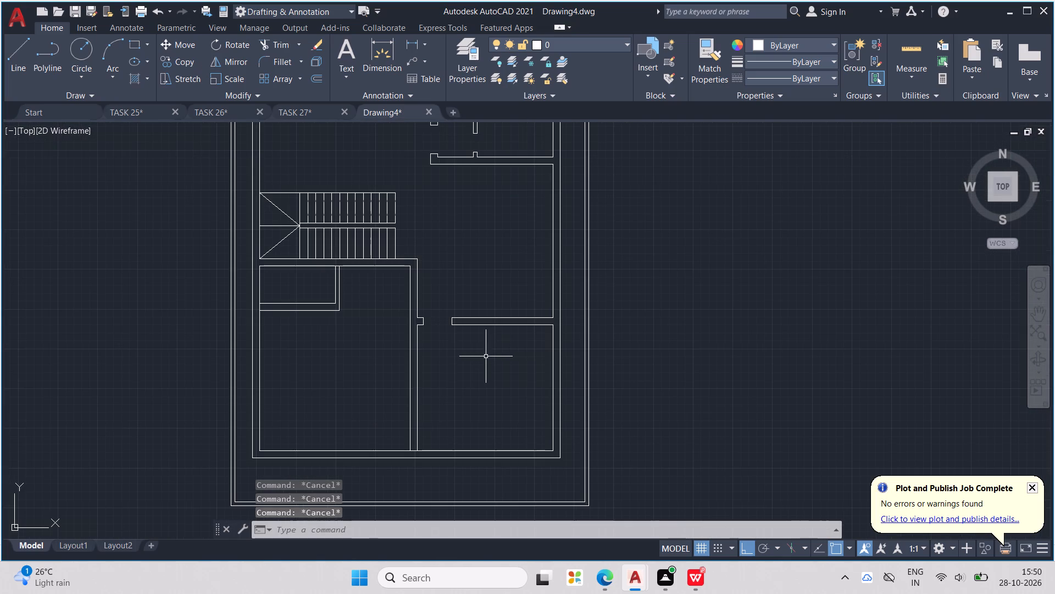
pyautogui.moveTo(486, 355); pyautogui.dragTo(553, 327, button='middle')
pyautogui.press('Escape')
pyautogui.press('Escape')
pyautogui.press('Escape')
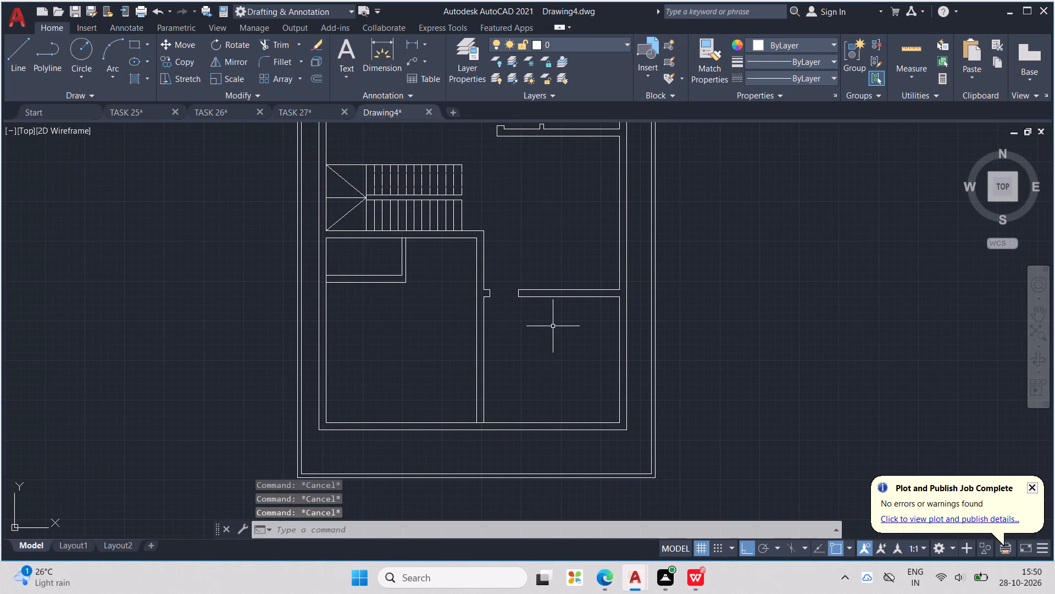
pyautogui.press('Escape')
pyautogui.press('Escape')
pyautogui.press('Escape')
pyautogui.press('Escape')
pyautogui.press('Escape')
# Extend both lines of the southwest room's east partition wall south to the outer face of the building's south wall.
pyautogui.moveTo(554, 326); pyautogui.dragTo(615, 296, button='middle')
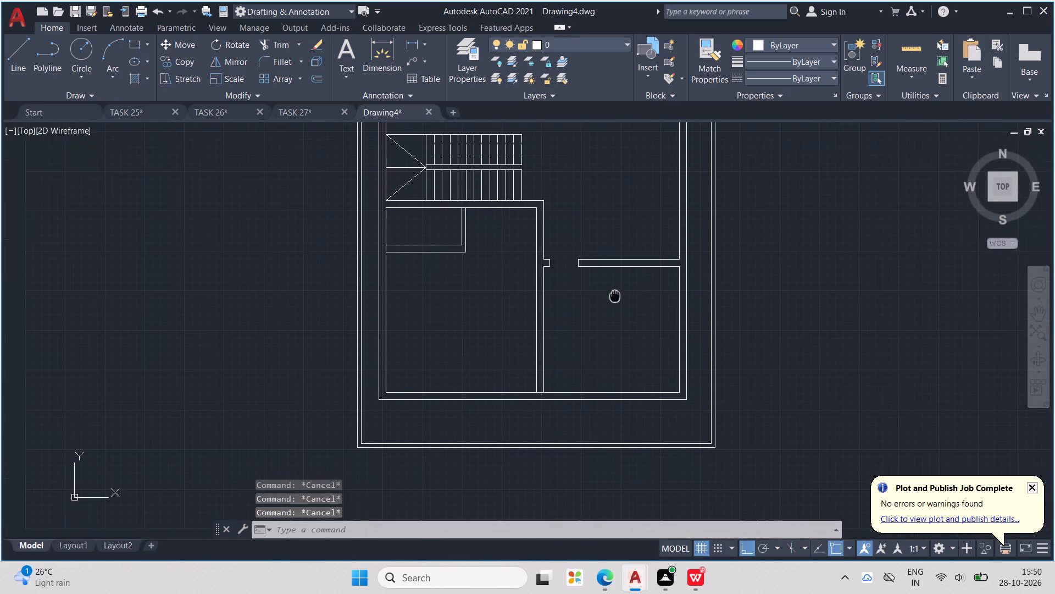
pyautogui.moveTo(615, 296); pyautogui.dragTo(621, 293, button='middle')
pyautogui.write('EX')
pyautogui.press('Return')
pyautogui.moveTo(579, 325); pyautogui.dragTo(534, 343)
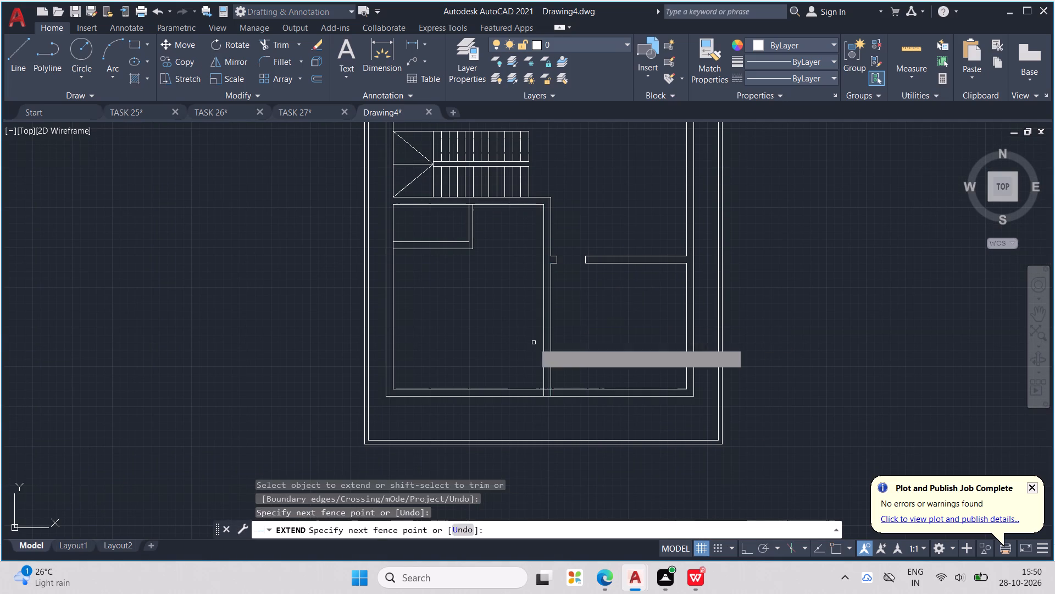
pyautogui.press('Escape')
pyautogui.press('Escape')
pyautogui.press('Escape')
pyautogui.press('Escape')
pyautogui.press('Escape')
pyautogui.press('Escape')
pyautogui.press('Escape')
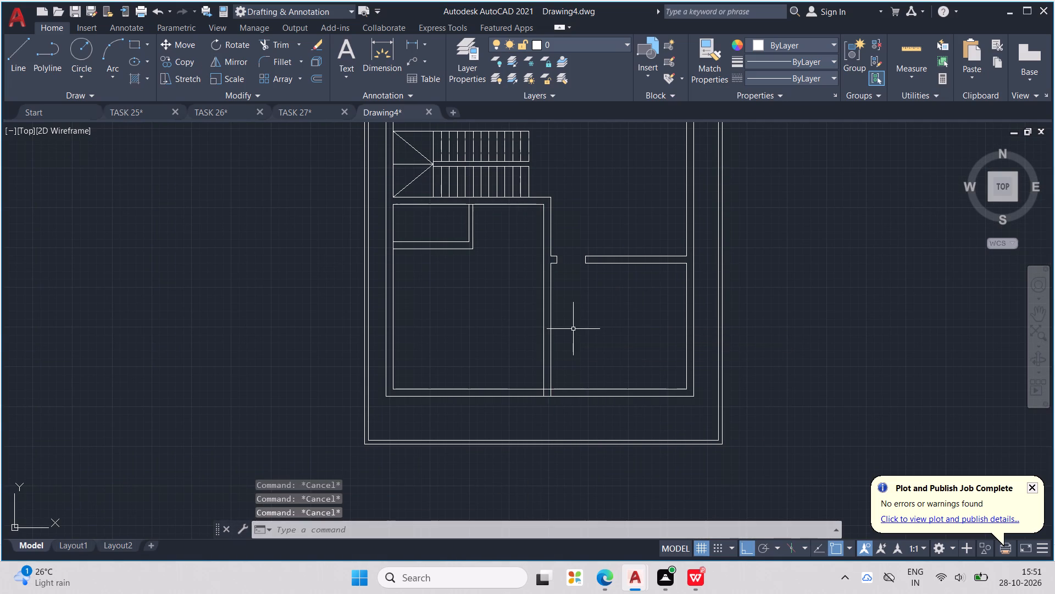
pyautogui.press('Escape')
pyautogui.press('Escape')
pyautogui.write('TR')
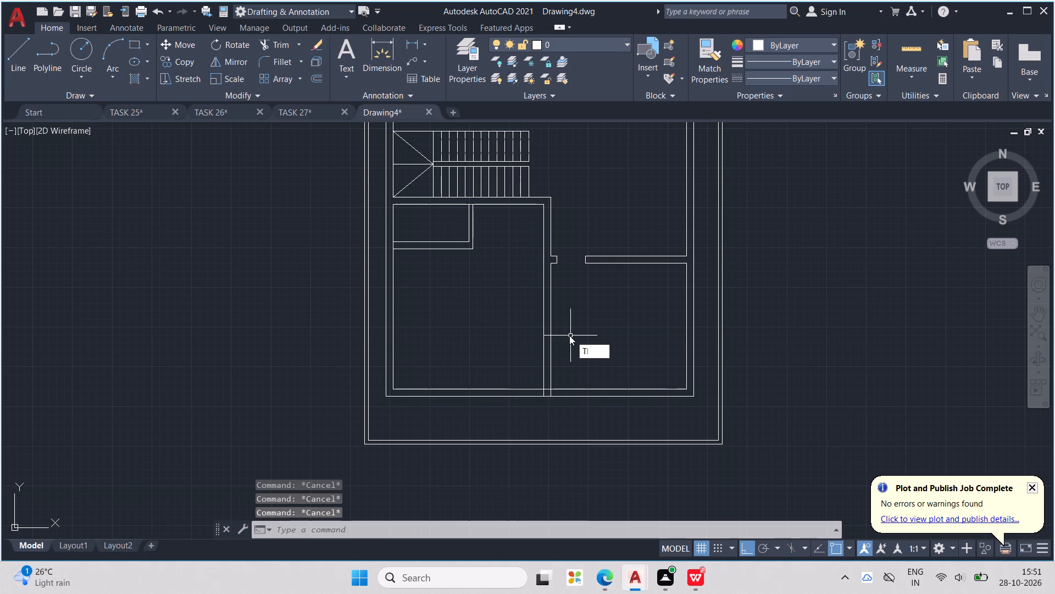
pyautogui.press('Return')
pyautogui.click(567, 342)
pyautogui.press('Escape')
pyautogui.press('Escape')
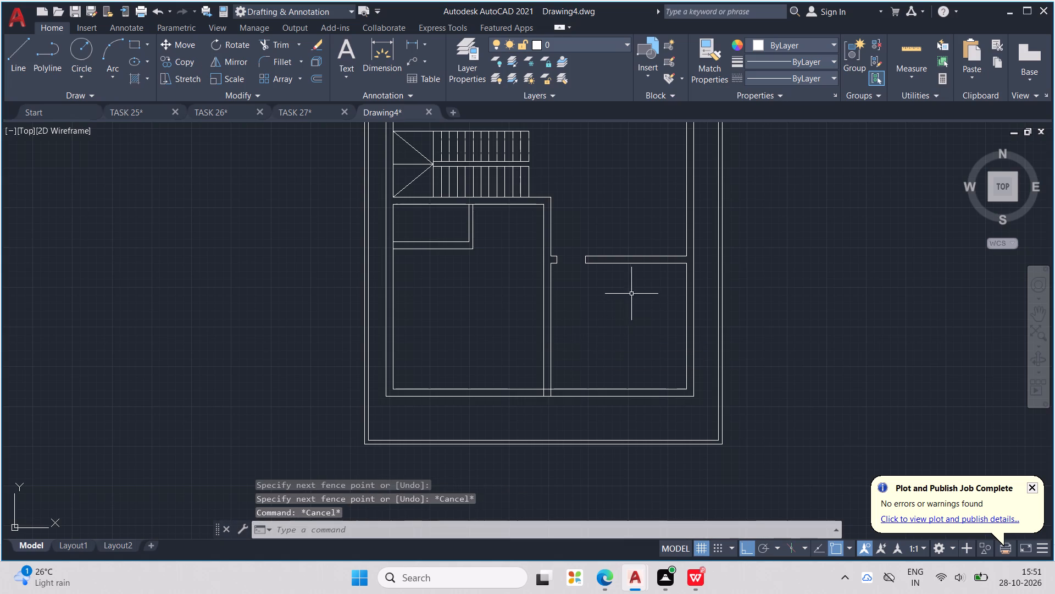
# Extend both lines of the southeast cross wall east to the outer face of the building's east wall.
pyautogui.scroll(-1, 648, 284)
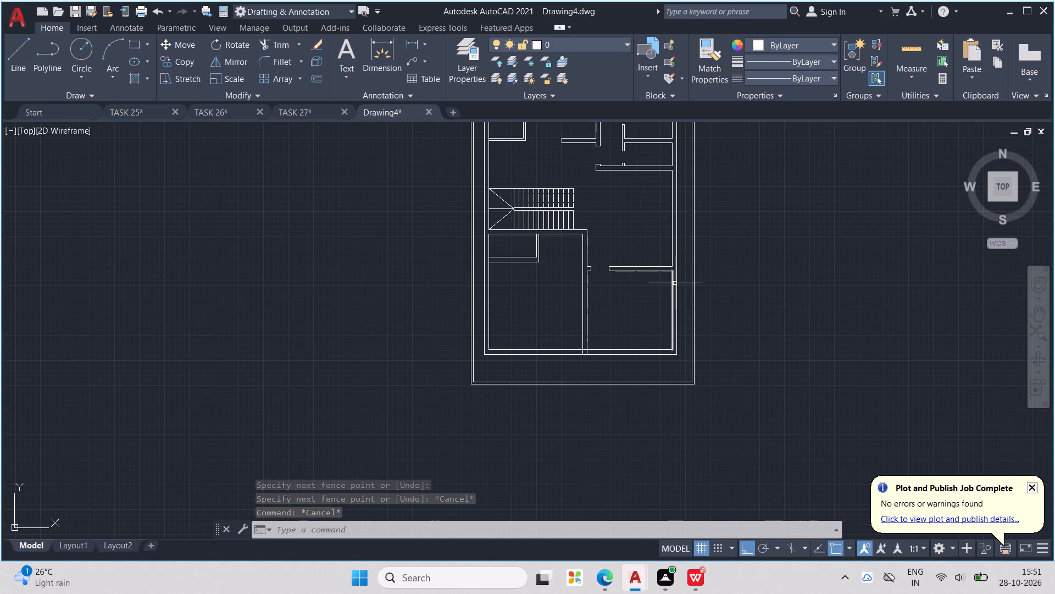
pyautogui.write('EX')
pyautogui.press('Return')
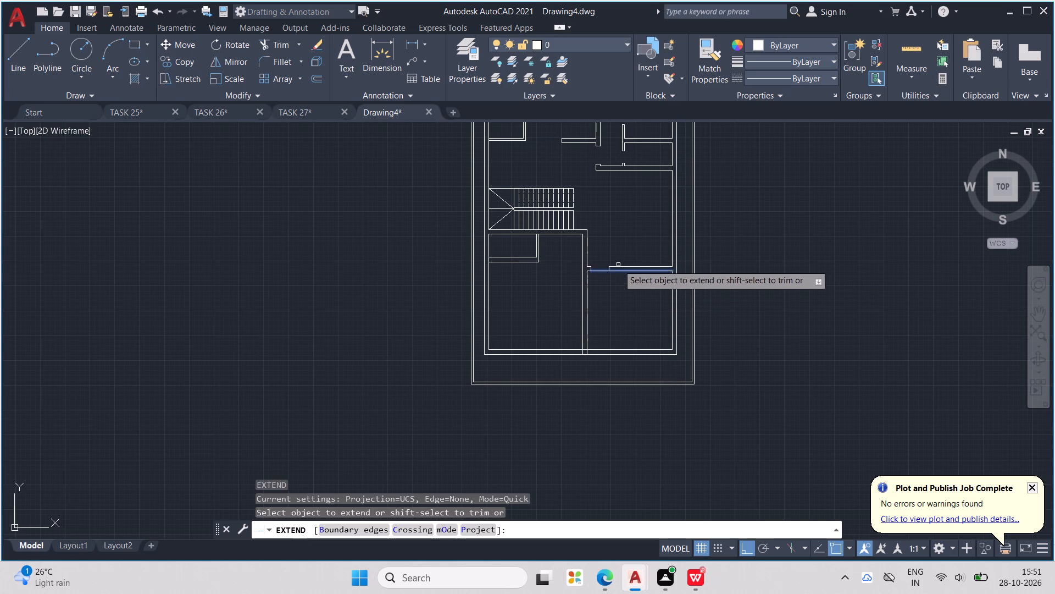
pyautogui.click(660, 268)
pyautogui.click(661, 270)
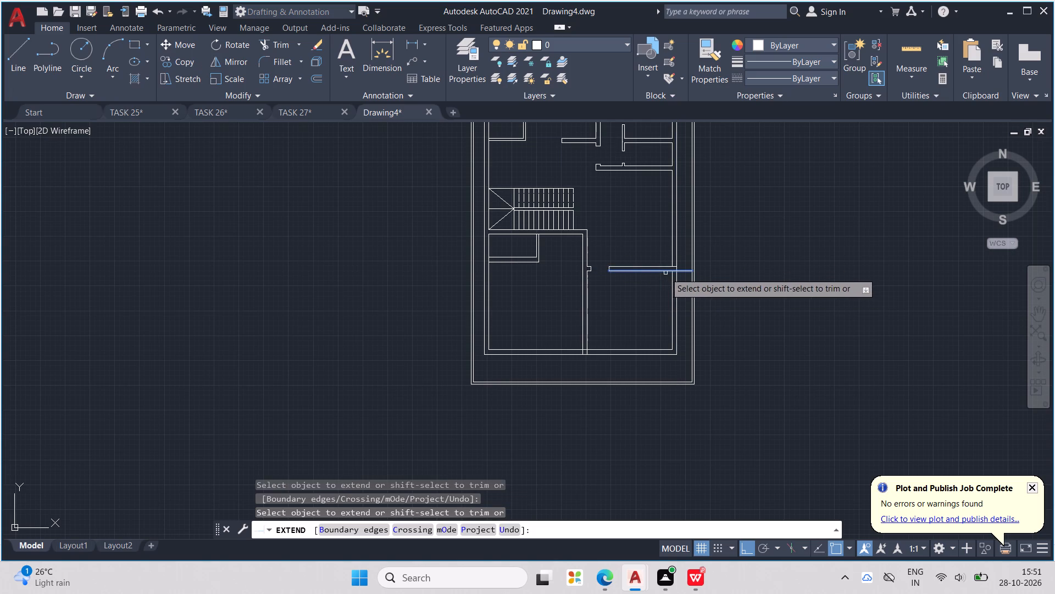
pyautogui.press('Escape')
pyautogui.press('Escape')
pyautogui.press('Escape')
pyautogui.press('Escape')
pyautogui.press('Escape')
pyautogui.press('Escape')
# Trim away the building's east wall lines south of the cross wall and its south wall lines east of the partition wall.
pyautogui.write('TR')
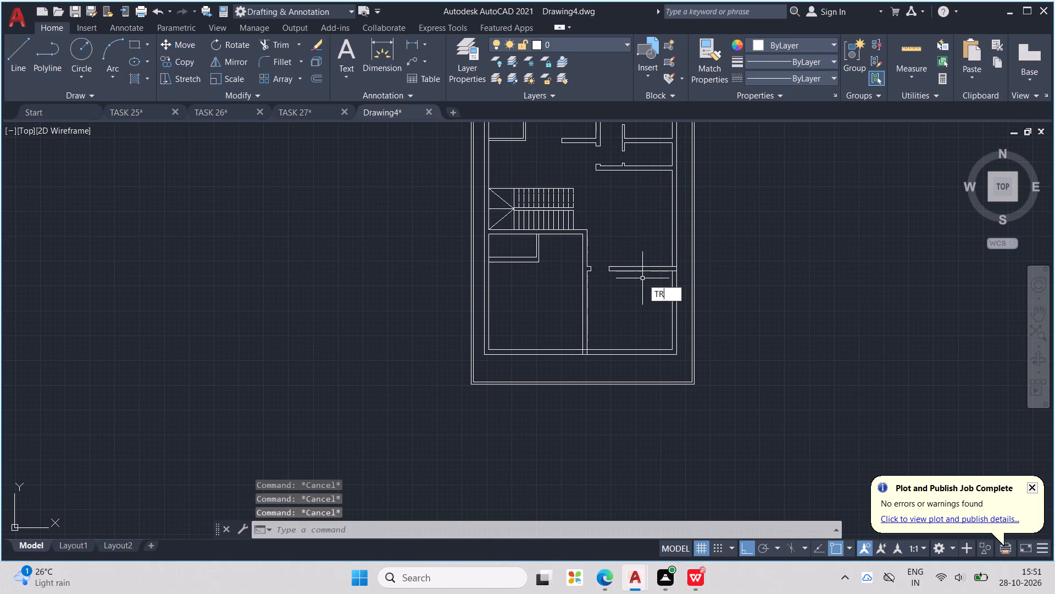
pyautogui.press('Return')
pyautogui.scroll(1, 679, 303)
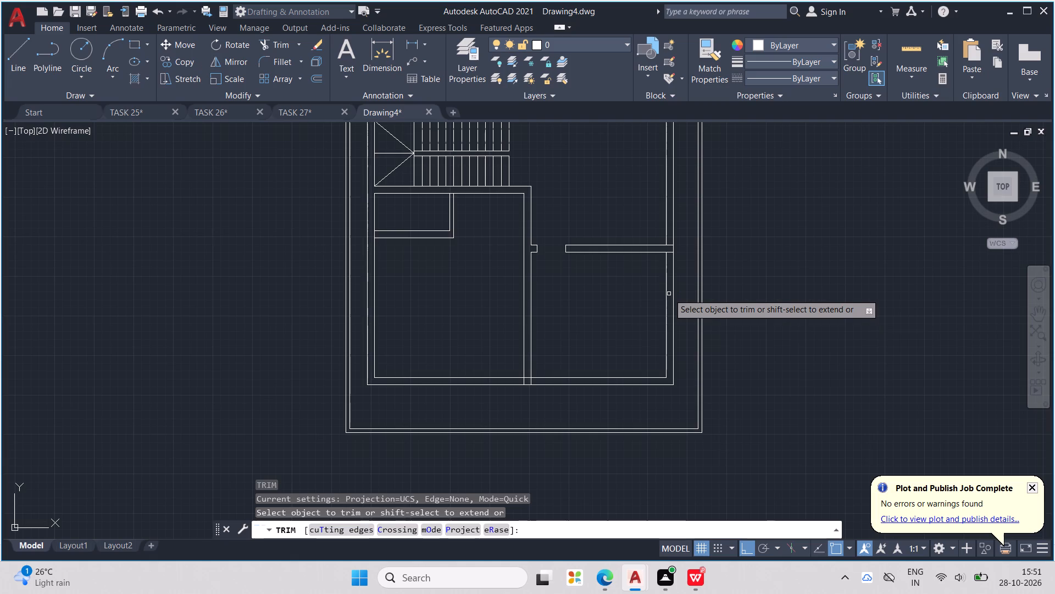
pyautogui.click(675, 292)
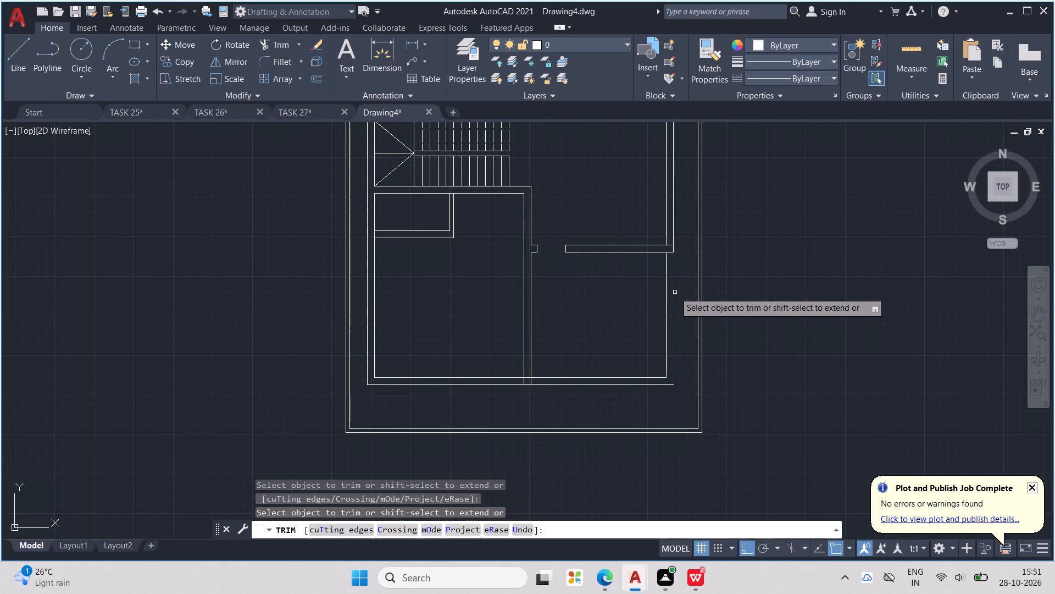
pyautogui.moveTo(675, 292); pyautogui.dragTo(654, 304)
pyautogui.moveTo(654, 304); pyautogui.dragTo(648, 393)
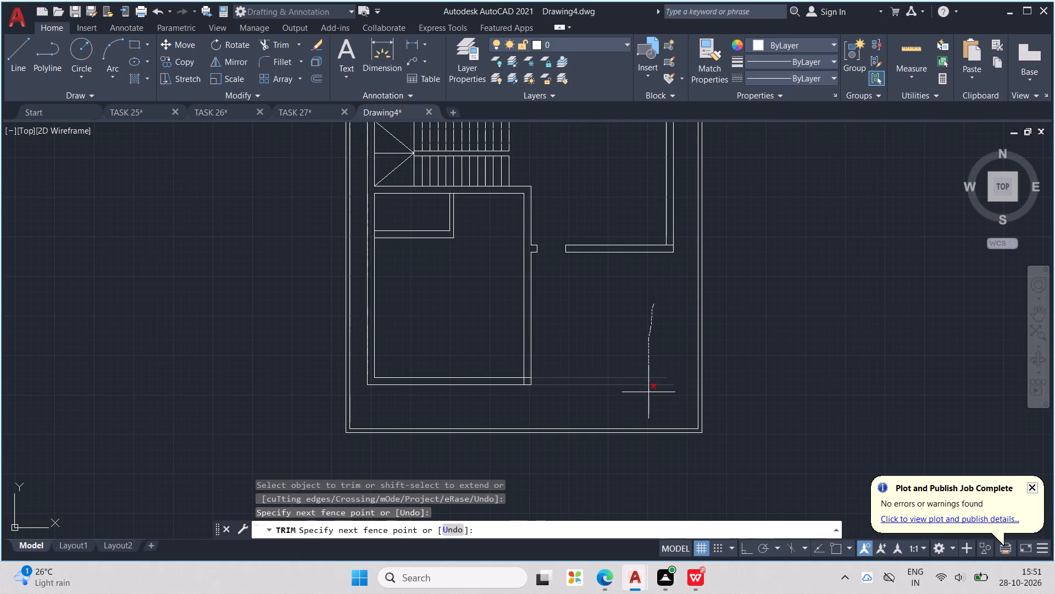
pyautogui.moveTo(648, 393); pyautogui.dragTo(647, 402)
# Trim the overlapping inner wall lines at the southwest room's southeast corner and at the cross wall's east end.
pyautogui.scroll(3, 513, 381)
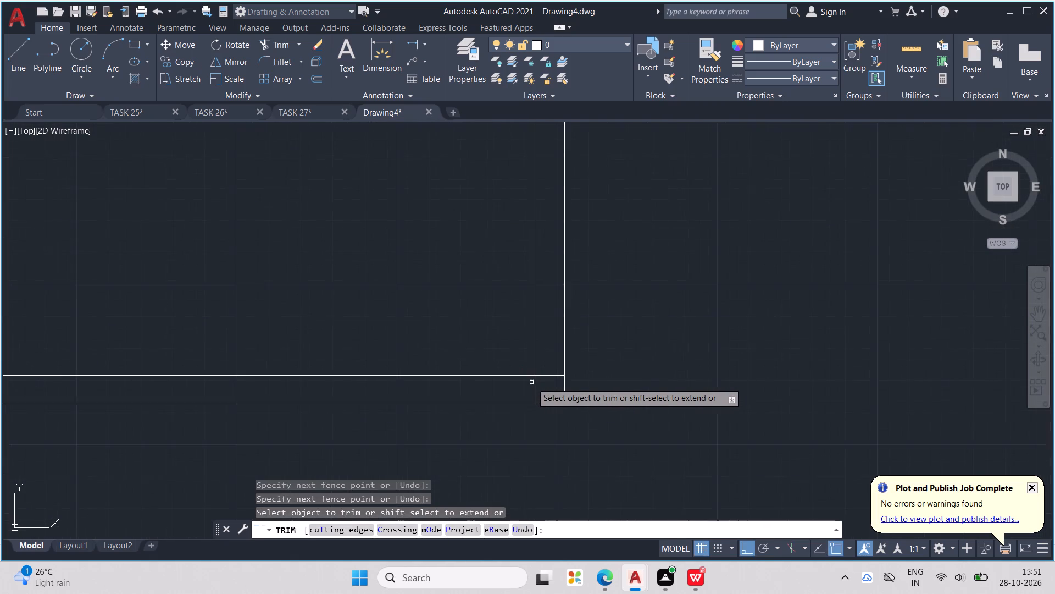
pyautogui.scroll(1, 531, 382)
pyautogui.moveTo(535, 383); pyautogui.dragTo(545, 364)
pyautogui.moveTo(549, 362); pyautogui.dragTo(556, 371)
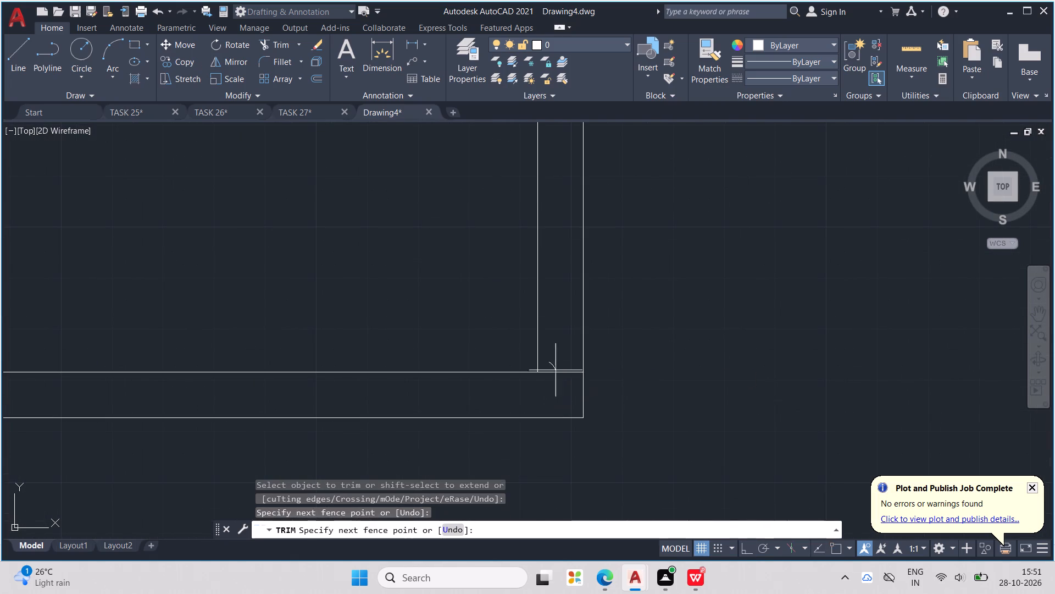
pyautogui.moveTo(556, 371); pyautogui.dragTo(561, 381)
pyautogui.scroll(-4, 558, 380)
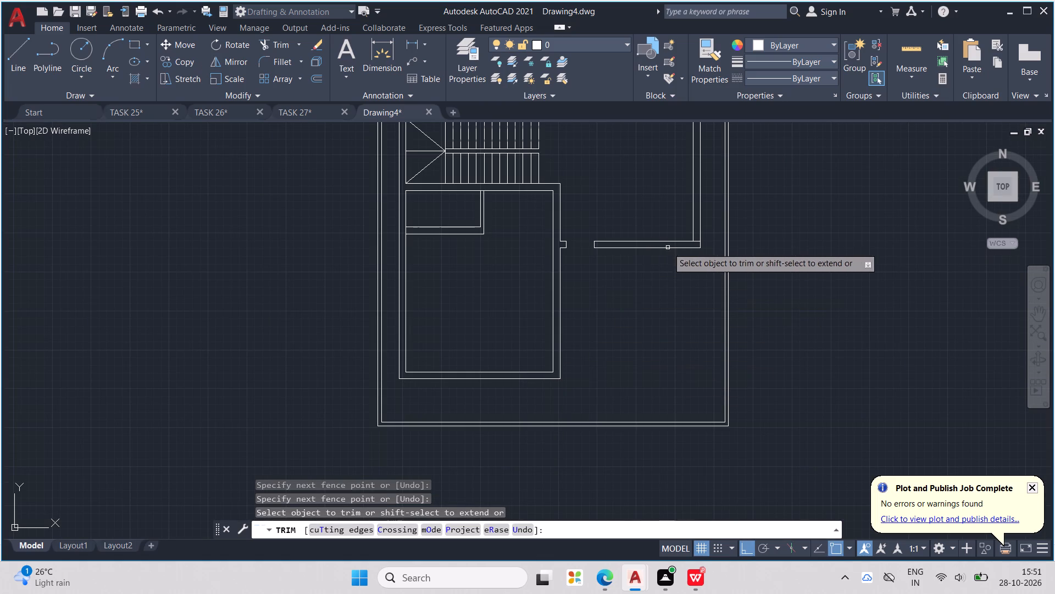
pyautogui.scroll(3, 696, 243)
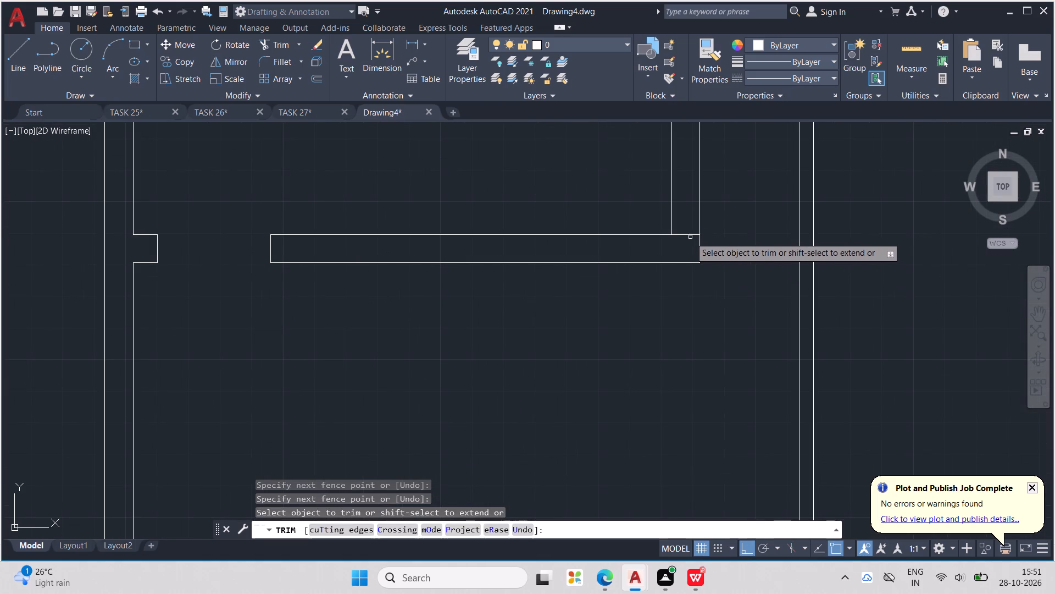
pyautogui.click(686, 235)
pyautogui.scroll(-5, 686, 237)
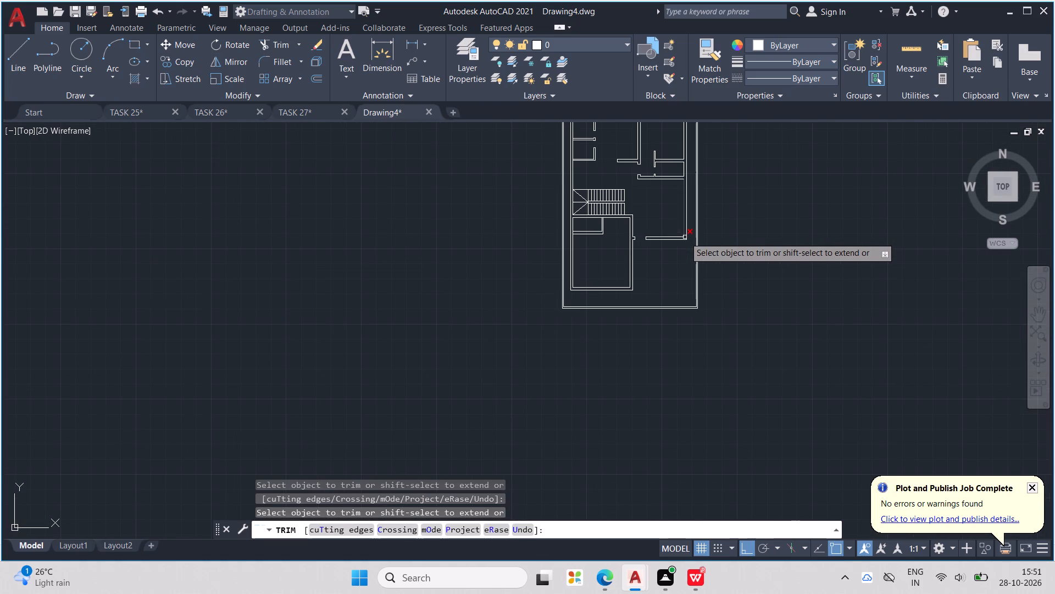
pyautogui.press('Escape')
# Erase the stray horizontal line north of the plot boundary.
pyautogui.scroll(-2, 683, 237)
pyautogui.moveTo(683, 237); pyautogui.dragTo(678, 282, button='middle')
pyautogui.press('Escape')
pyautogui.press('Escape')
pyautogui.scroll(1, 658, 232)
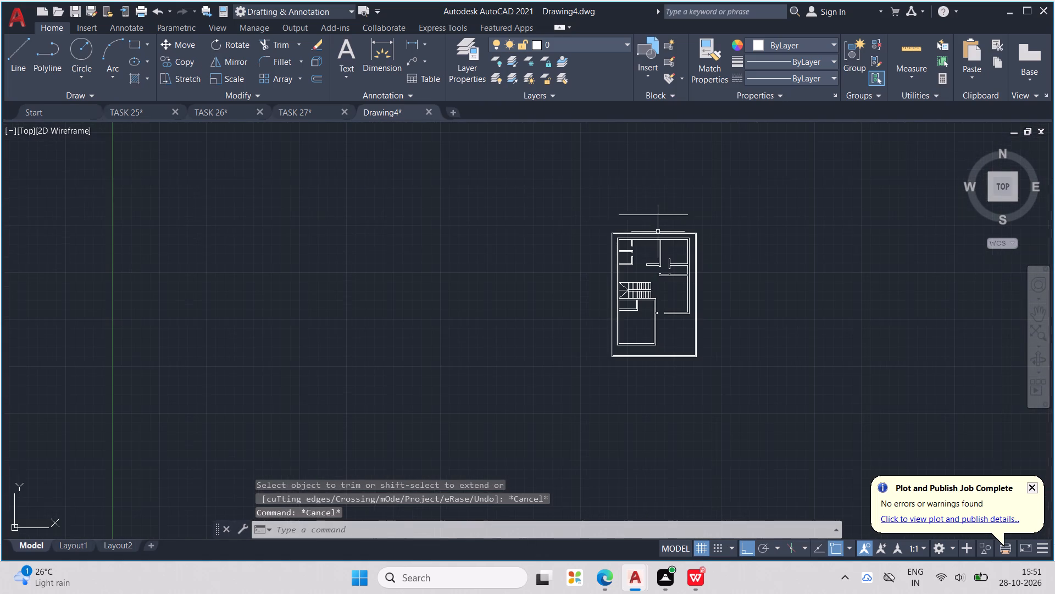
pyautogui.moveTo(647, 206); pyautogui.dragTo(646, 217)
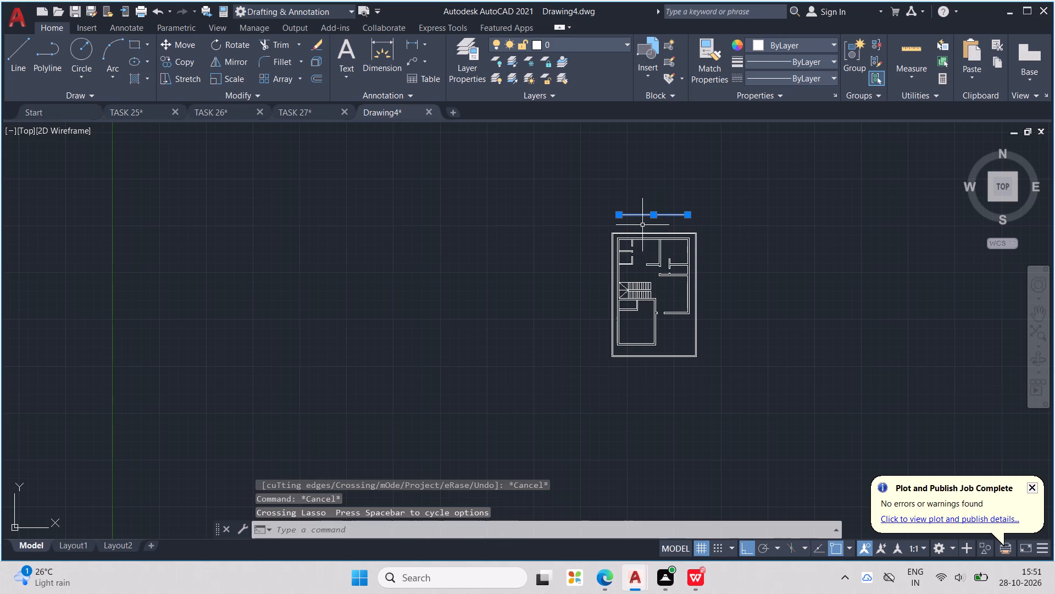
pyautogui.press('Delete')
pyautogui.press('Delete')
pyautogui.press('Escape')
pyautogui.press('Escape')
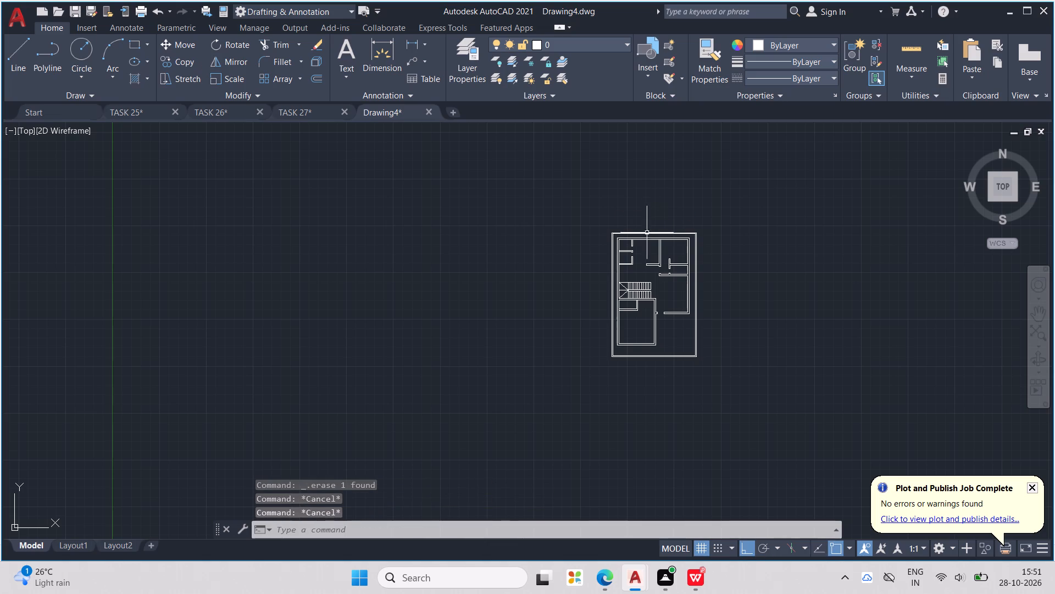
pyautogui.press('Escape')
pyautogui.press('Escape')
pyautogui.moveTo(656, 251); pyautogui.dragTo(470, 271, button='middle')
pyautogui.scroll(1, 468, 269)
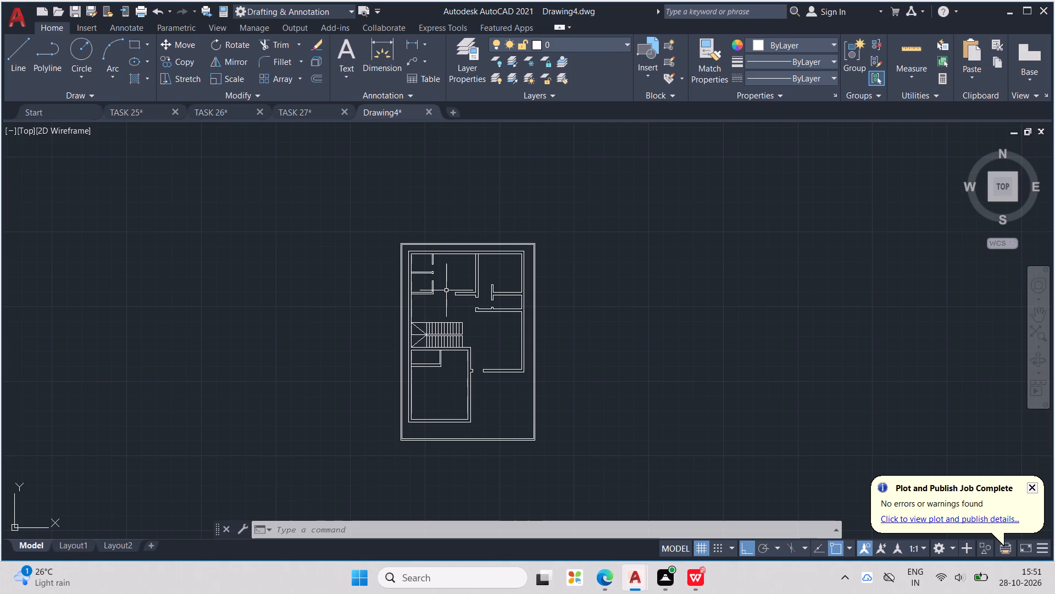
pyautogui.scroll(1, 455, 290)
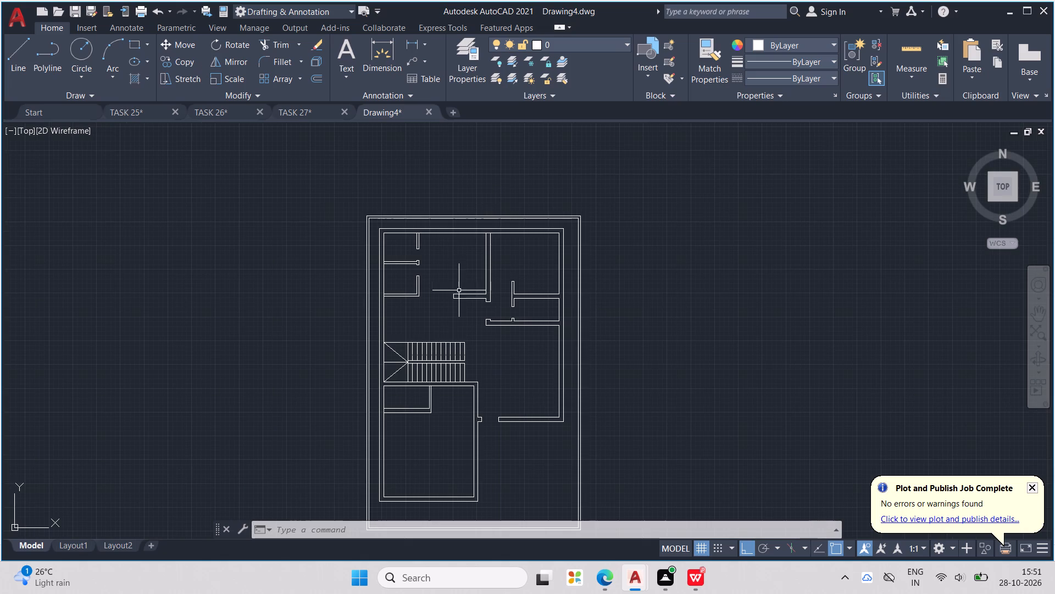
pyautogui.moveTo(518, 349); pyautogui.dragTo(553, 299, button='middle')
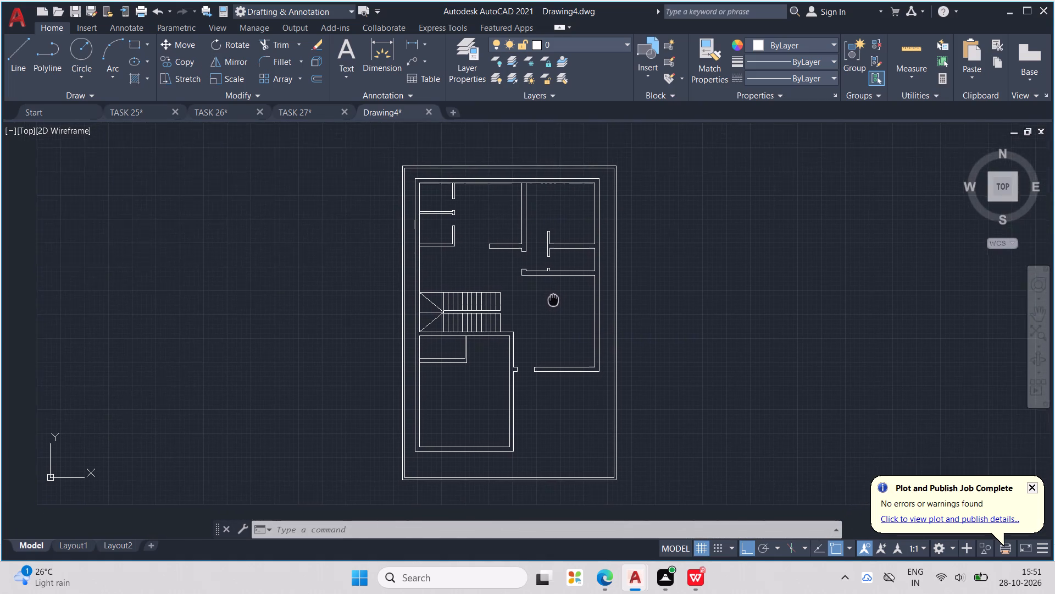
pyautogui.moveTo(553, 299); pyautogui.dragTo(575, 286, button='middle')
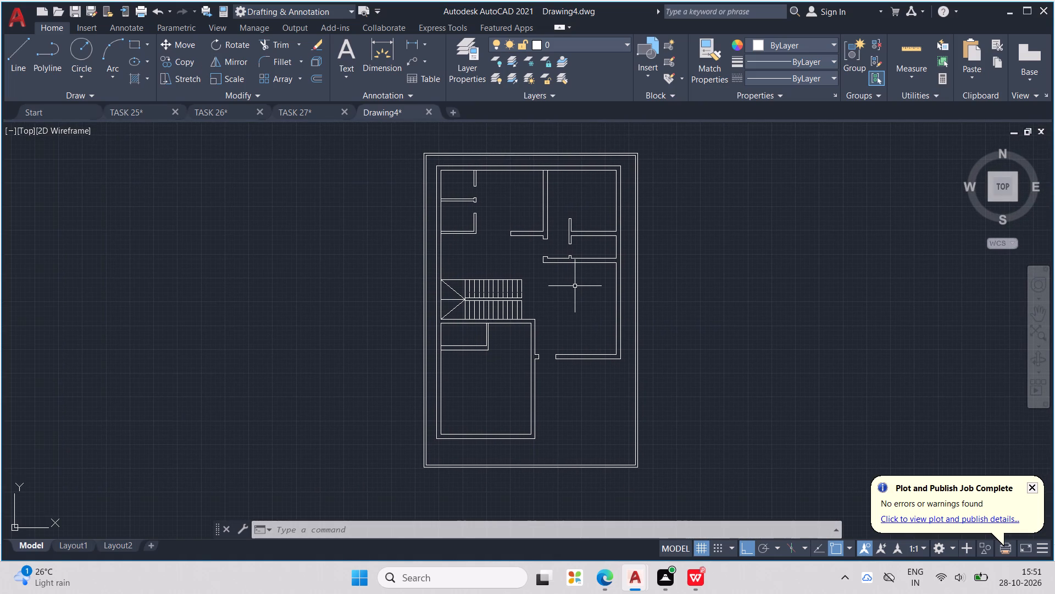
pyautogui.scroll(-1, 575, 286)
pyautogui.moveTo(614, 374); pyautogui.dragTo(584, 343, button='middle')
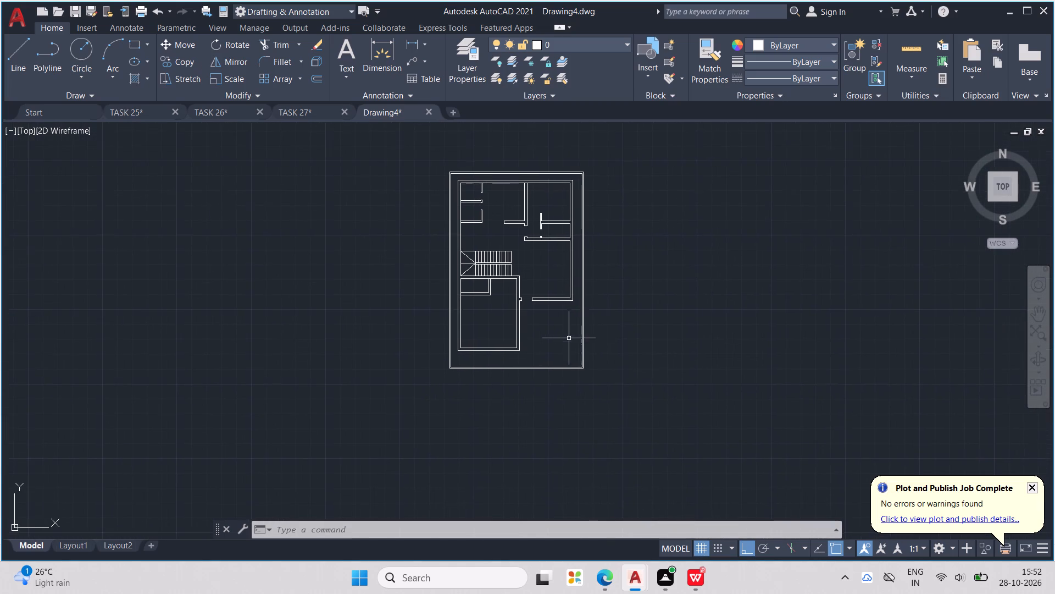
# Draw two jamb lines across the southwest room's east wall near its northeast corner, joined by a 3' line for a door opening.
pyautogui.scroll(1, 568, 338)
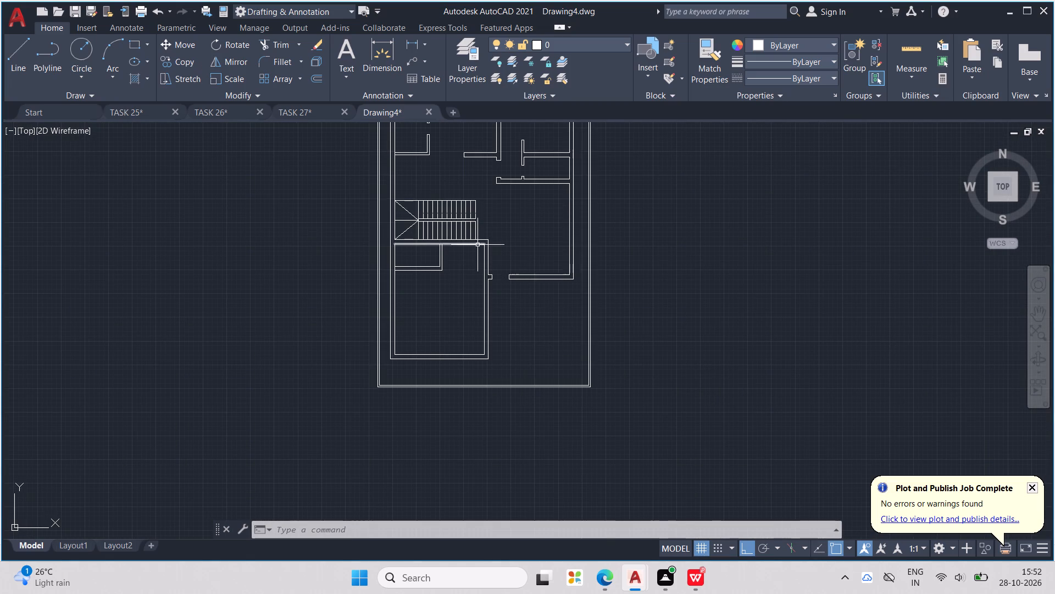
pyautogui.scroll(1, 479, 242)
pyautogui.press('l')
pyautogui.press('Return')
pyautogui.scroll(1, 483, 246)
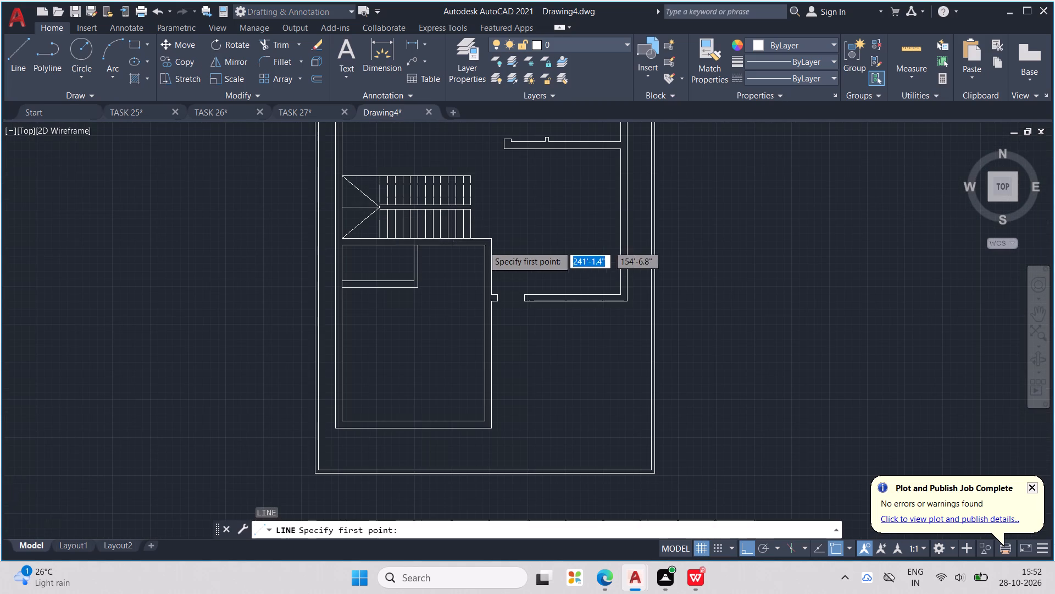
pyautogui.scroll(3, 483, 247)
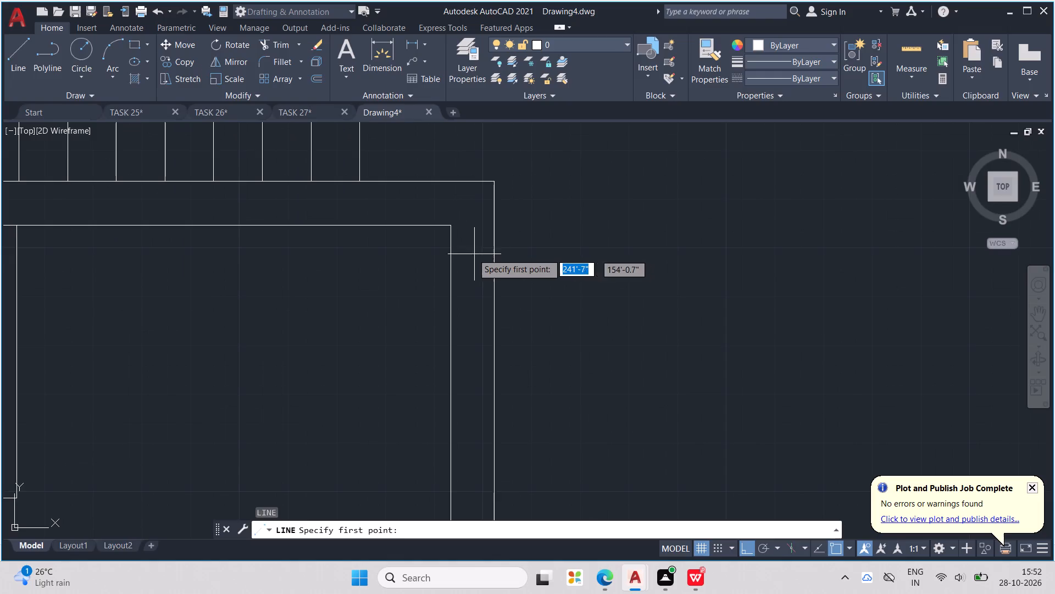
pyautogui.click(449, 248)
pyautogui.click(496, 246)
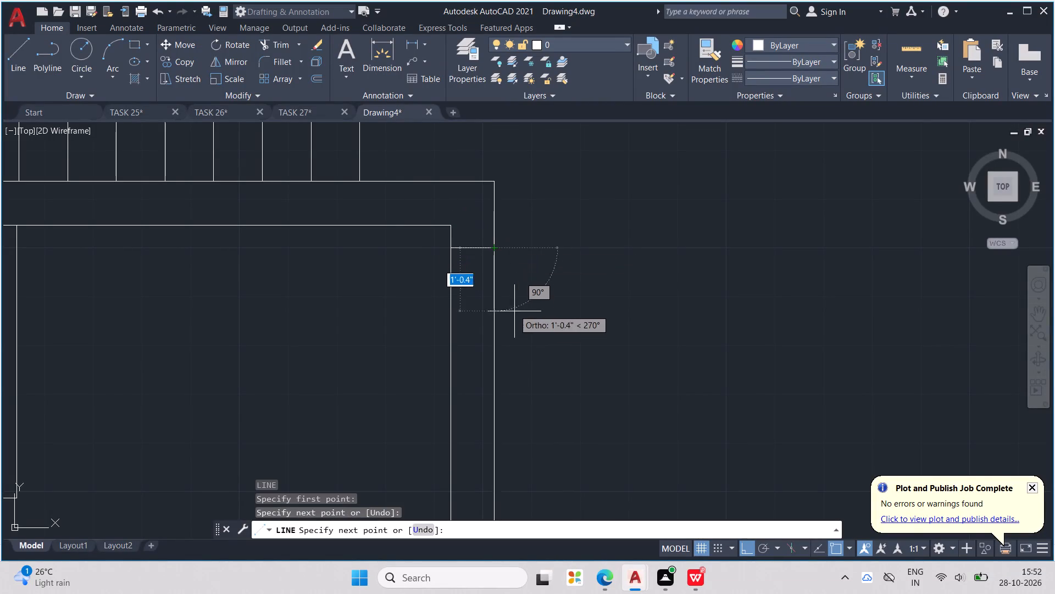
pyautogui.write("3'")
pyautogui.press('Return')
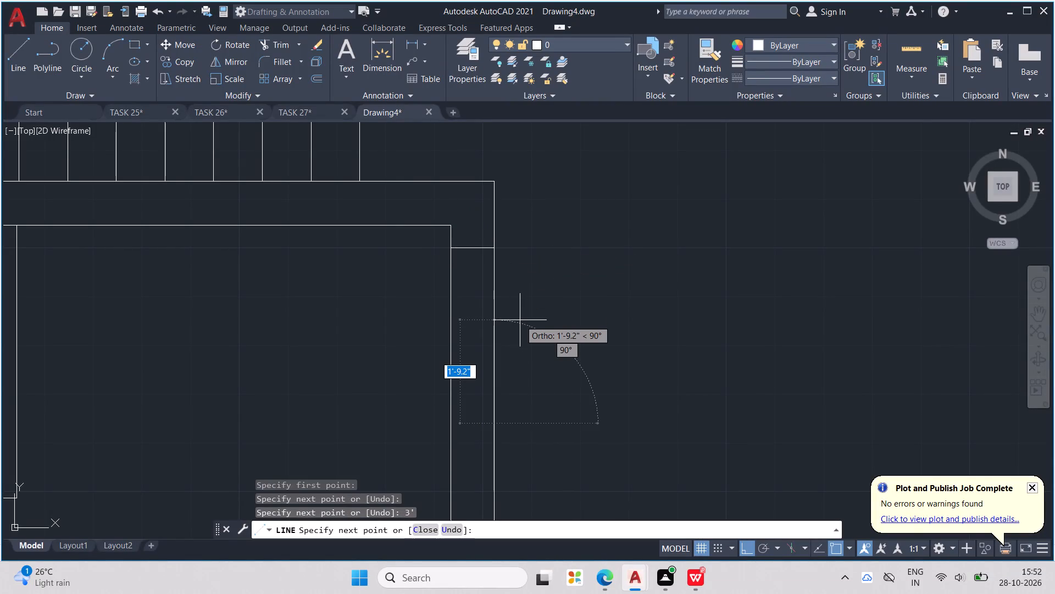
pyautogui.scroll(-1, 520, 317)
pyautogui.moveTo(520, 317); pyautogui.dragTo(524, 234, button='middle')
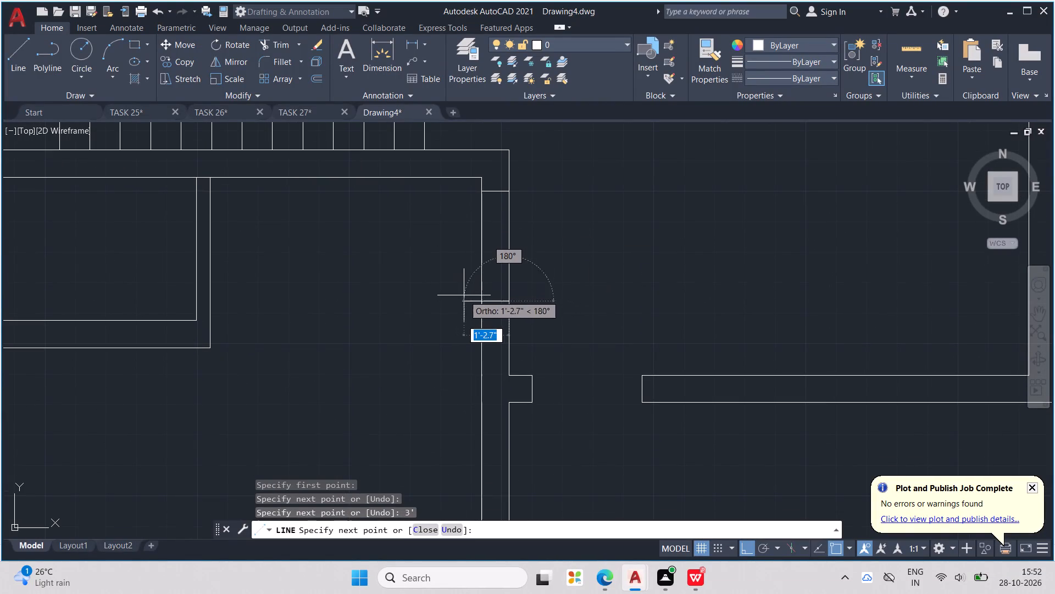
pyautogui.click(478, 301)
pyautogui.press('Escape')
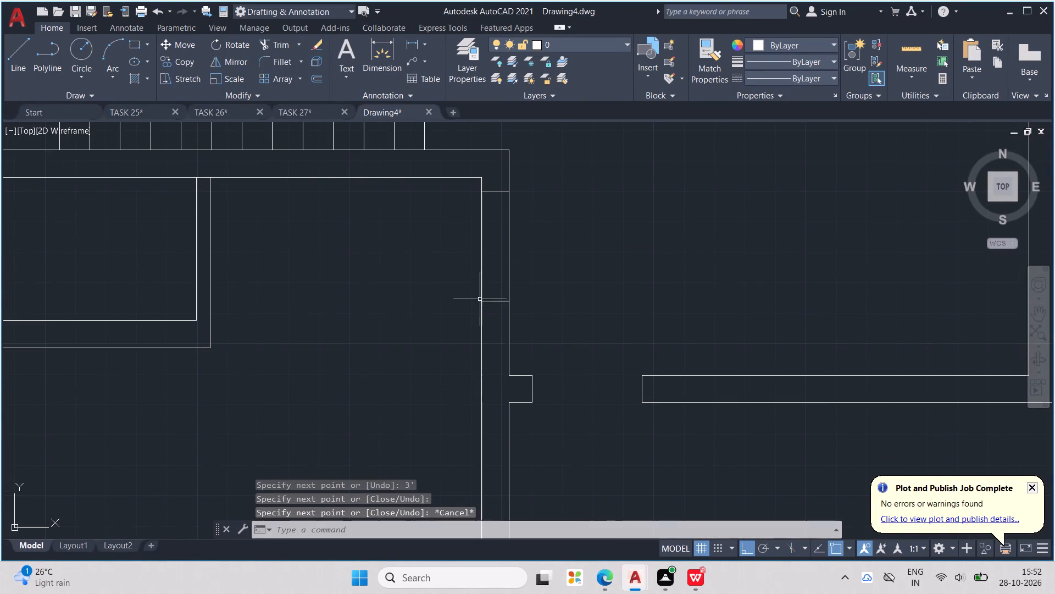
pyautogui.press('Escape')
pyautogui.press('Escape')
pyautogui.press('Escape')
# Trim both wall lines between the new jambs to open the 3' doorway in the southwest room's east wall.
pyautogui.write('TR')
pyautogui.press('Return')
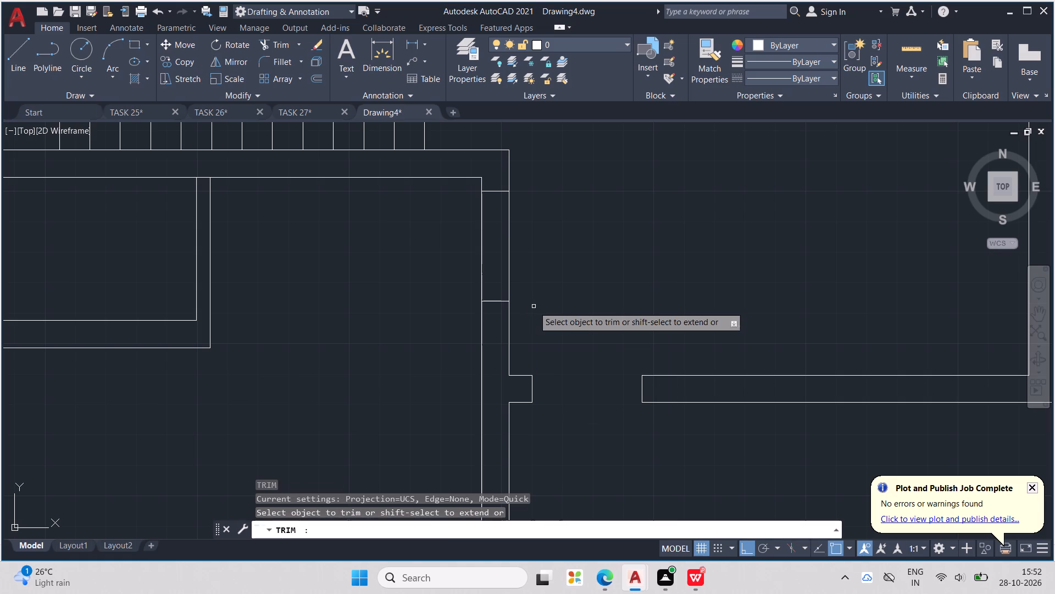
pyautogui.moveTo(521, 267); pyautogui.dragTo(439, 263)
pyautogui.scroll(-2, 456, 266)
pyautogui.moveTo(457, 261); pyautogui.dragTo(474, 259, button='middle')
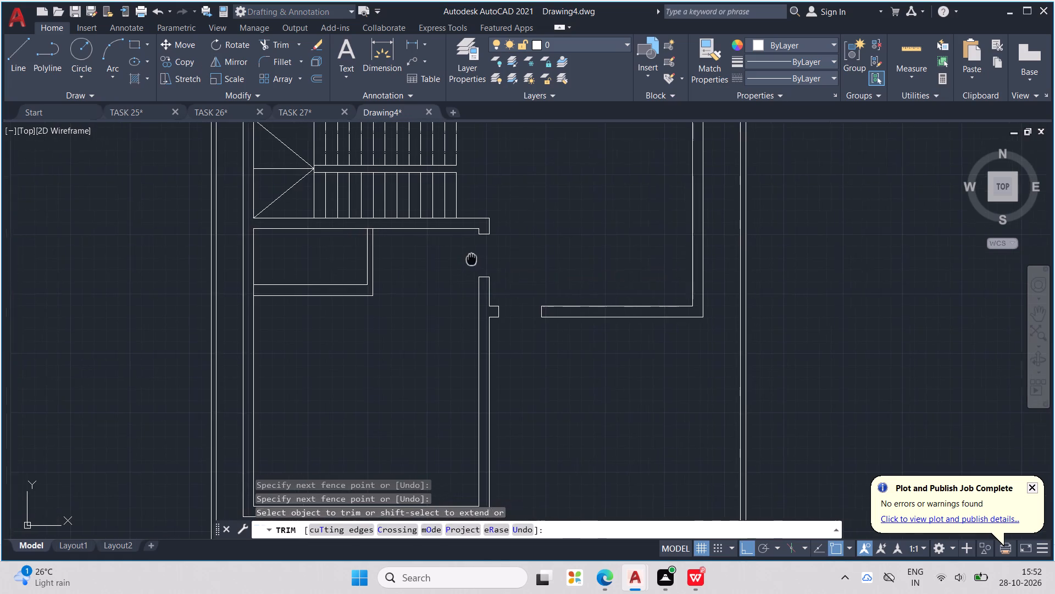
pyautogui.moveTo(474, 259); pyautogui.dragTo(554, 260, button='middle')
pyautogui.press('Escape')
pyautogui.press('Escape')
pyautogui.press('Escape')
pyautogui.press('Escape')
# Mark a 2' door opening with two jamb lines across the east wall of the small room below the staircase.
pyautogui.press('l')
pyautogui.press('Return')
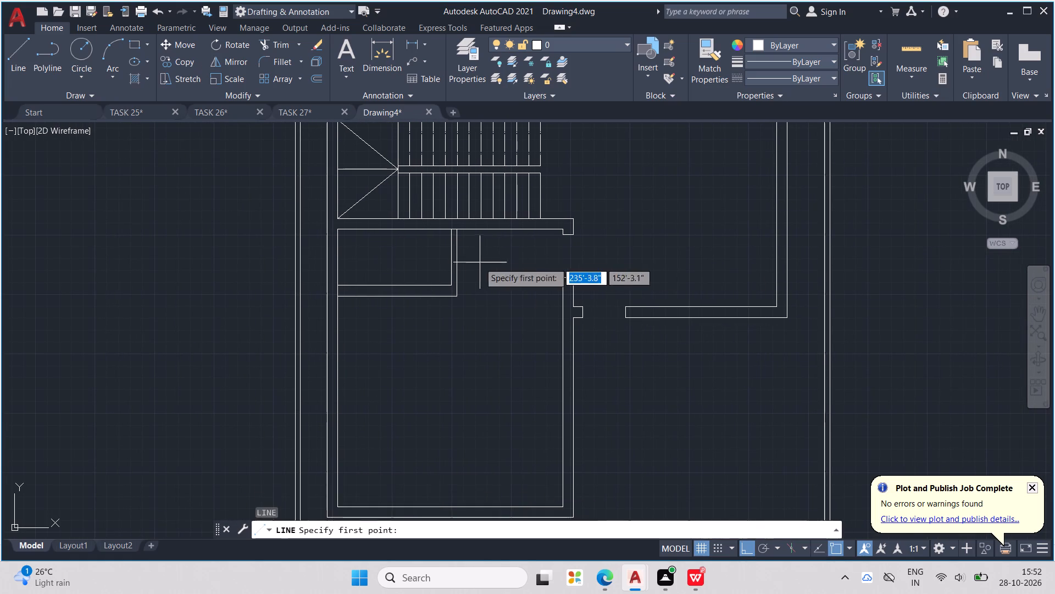
pyautogui.scroll(3, 443, 245)
pyautogui.click(456, 230)
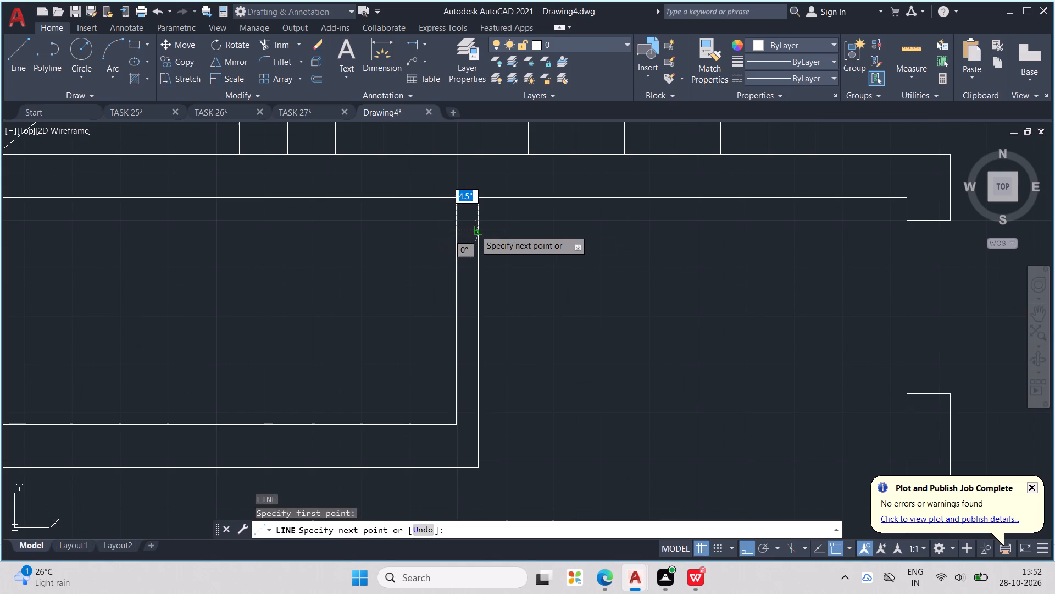
pyautogui.click(479, 230)
pyautogui.write("2'")
pyautogui.press('Return')
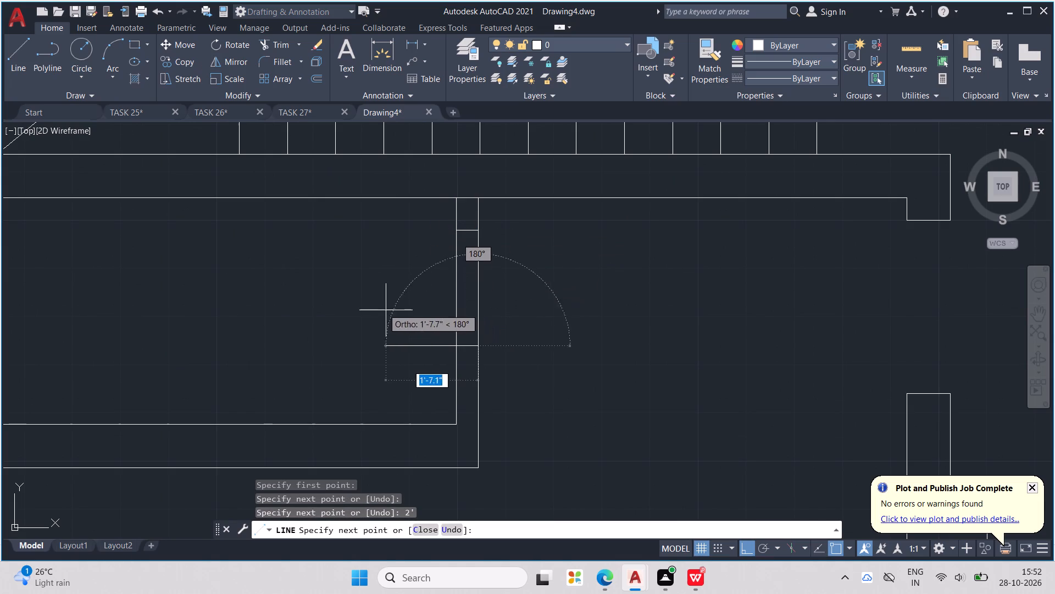
pyautogui.click(453, 344)
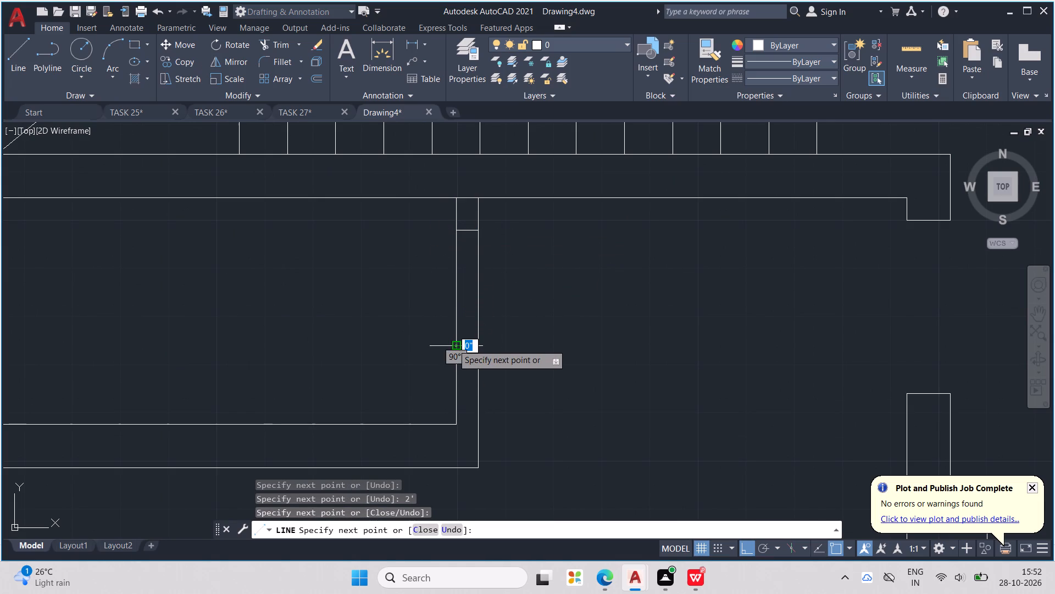
pyautogui.press('Escape')
pyautogui.press('Escape')
pyautogui.press('Escape')
# Trim the wall lines between the jambs to open the 2' doorway in the small room's east wall.
pyautogui.write('TR')
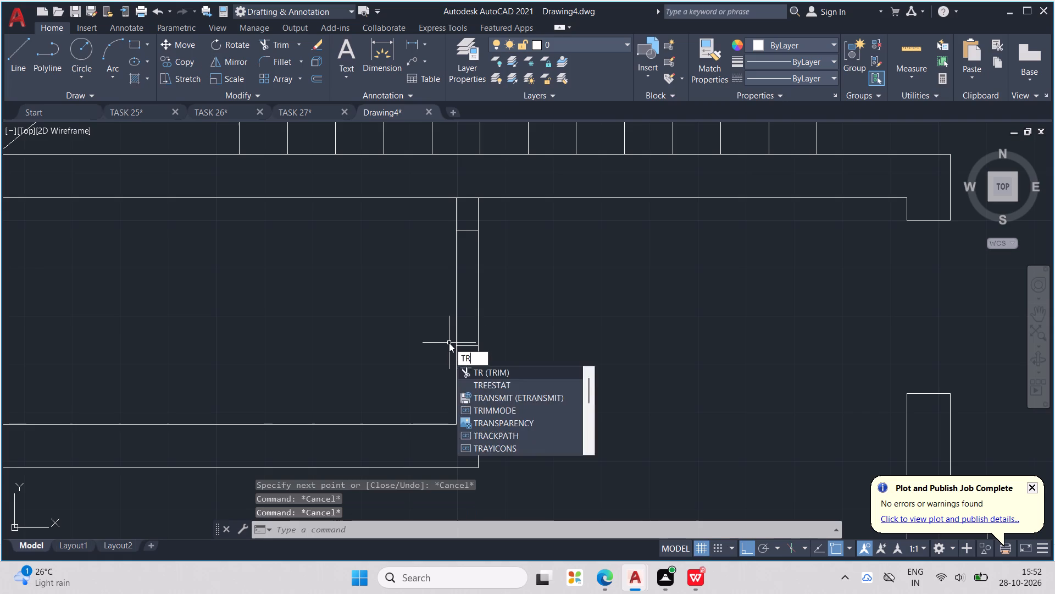
pyautogui.press('Return')
pyautogui.moveTo(522, 300); pyautogui.dragTo(438, 317)
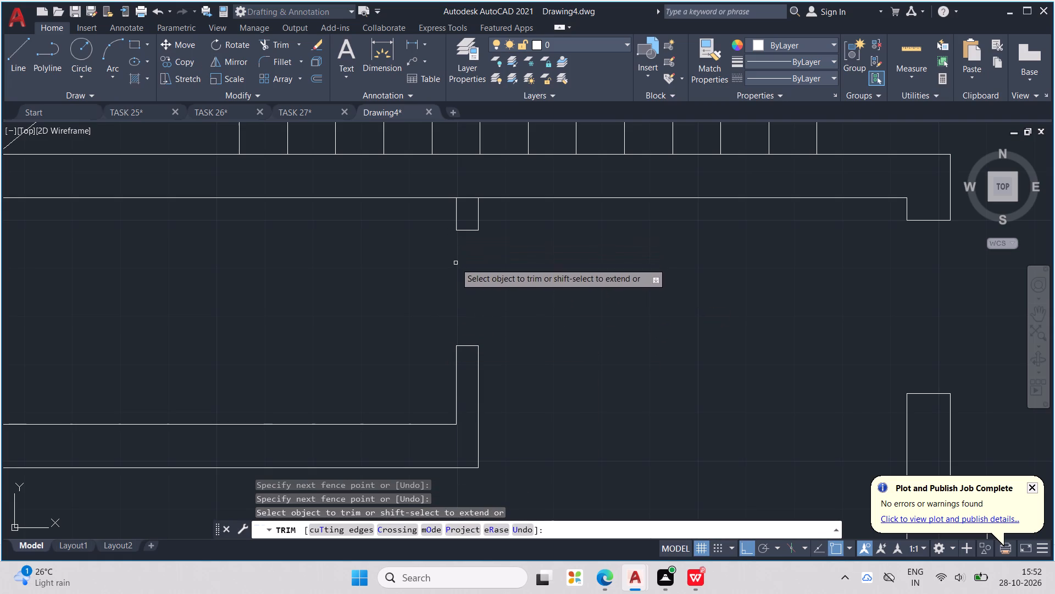
pyautogui.moveTo(466, 328); pyautogui.dragTo(455, 213, button='middle')
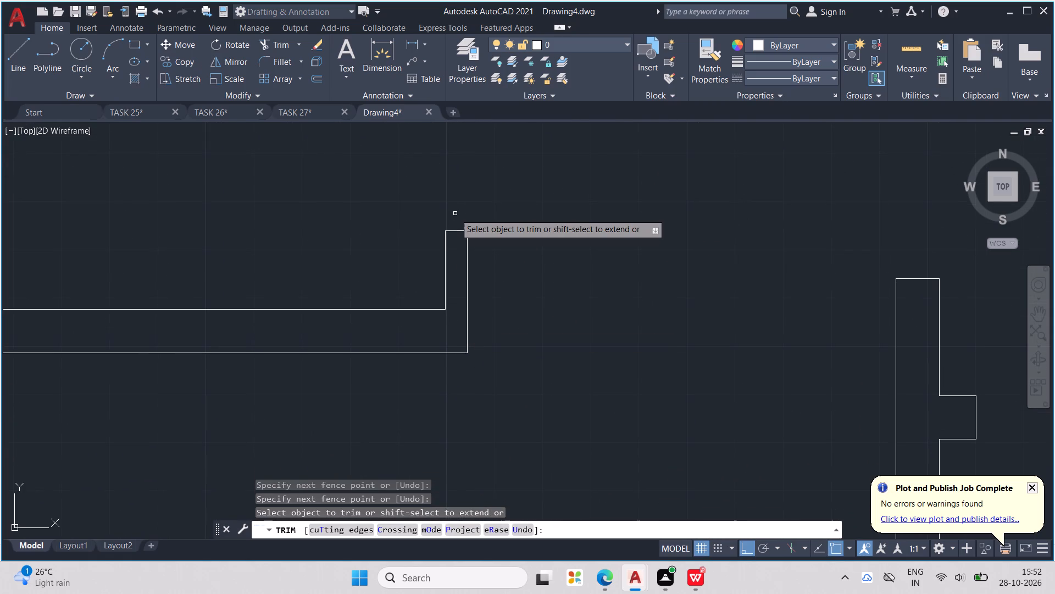
pyautogui.press('Escape')
pyautogui.press('Escape')
pyautogui.moveTo(465, 250); pyautogui.dragTo(469, 232, button='middle')
pyautogui.press('Escape')
pyautogui.press('Escape')
pyautogui.press('Escape')
# From the small room's outer southeast corner, draw a line 2' south and continue it west 8'-4" to the west wall's inner face.
pyautogui.press('l')
pyautogui.press('Return')
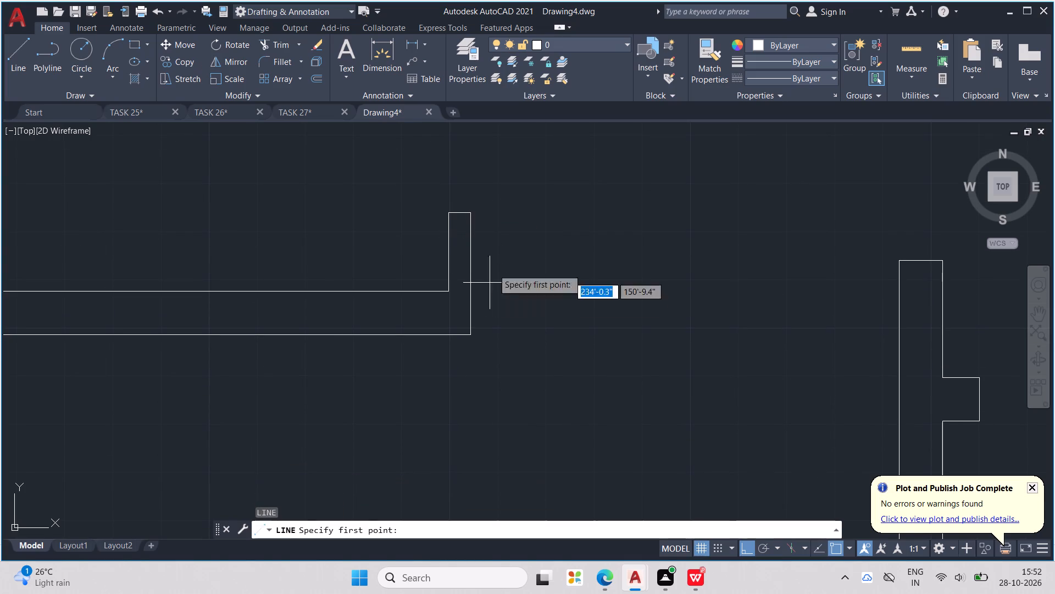
pyautogui.moveTo(495, 230); pyautogui.dragTo(483, 210, button='middle')
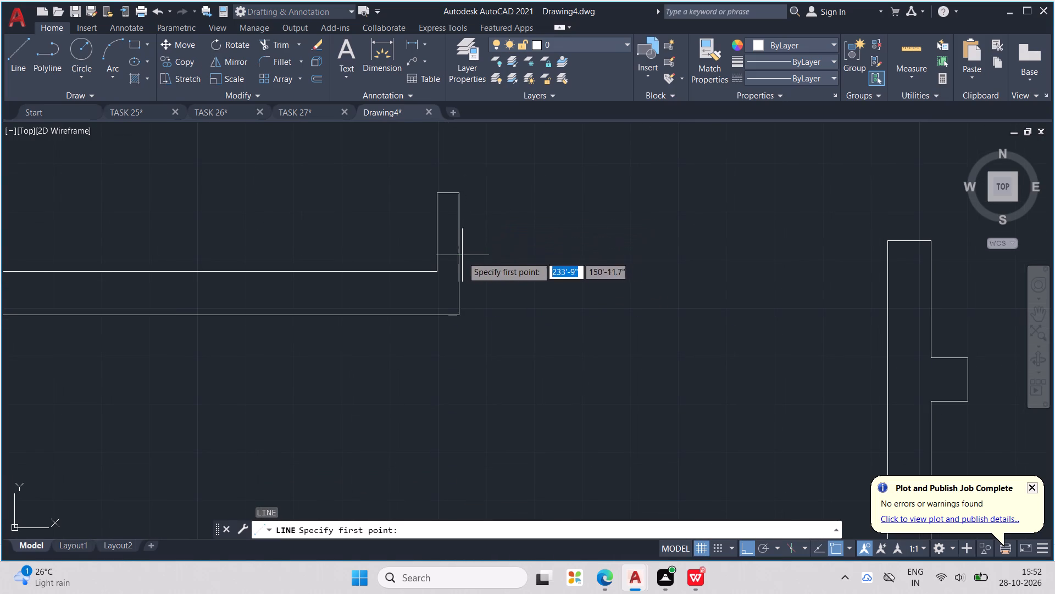
pyautogui.moveTo(463, 258); pyautogui.dragTo(488, 242, button='middle')
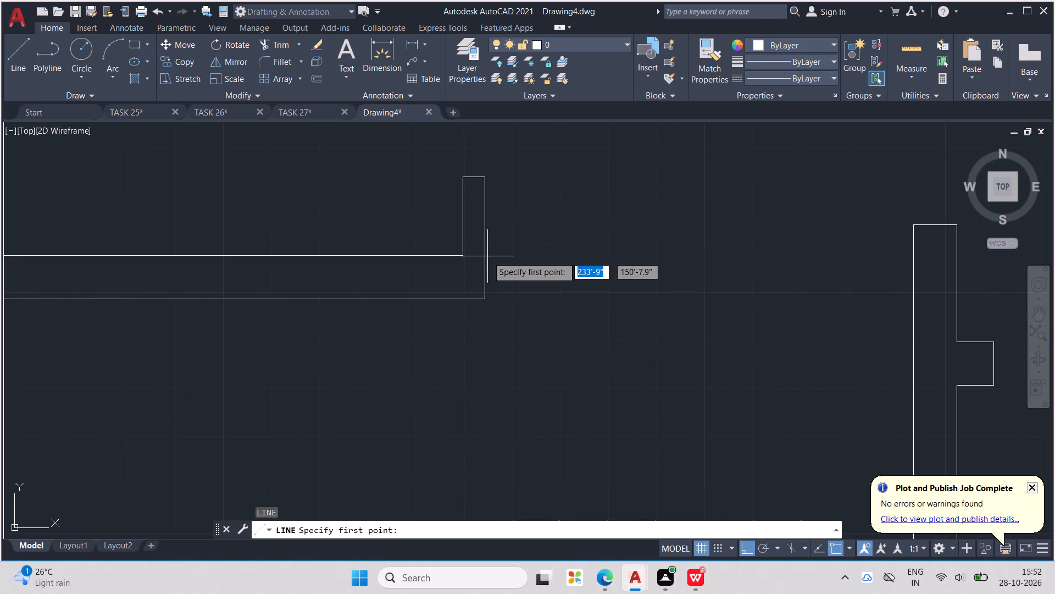
pyautogui.click(488, 296)
pyautogui.moveTo(515, 361); pyautogui.dragTo(515, 352, button='middle')
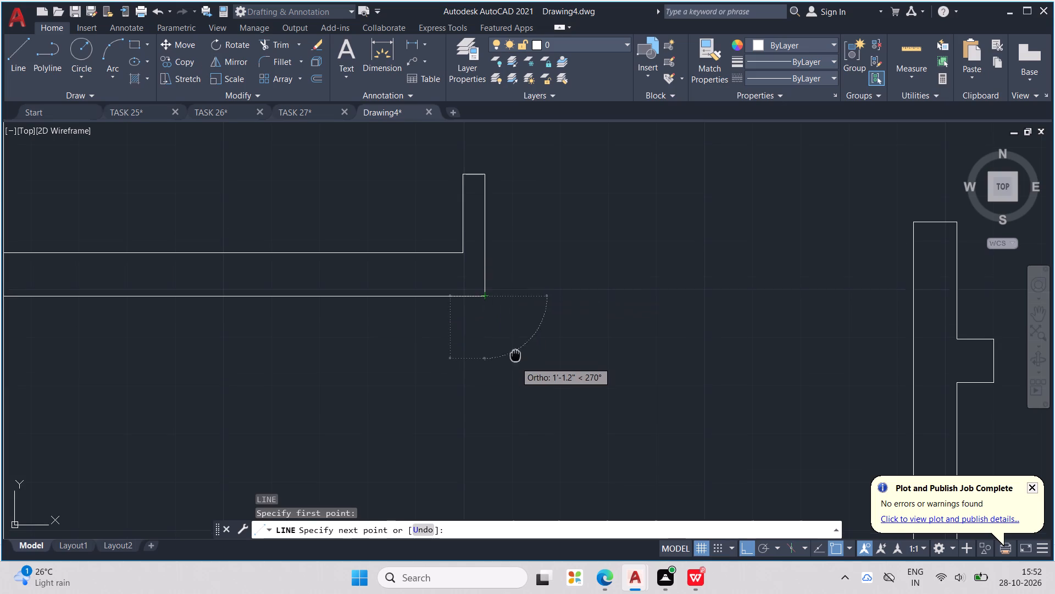
pyautogui.moveTo(515, 352); pyautogui.dragTo(515, 287, button='middle')
pyautogui.scroll(-2, 525, 340)
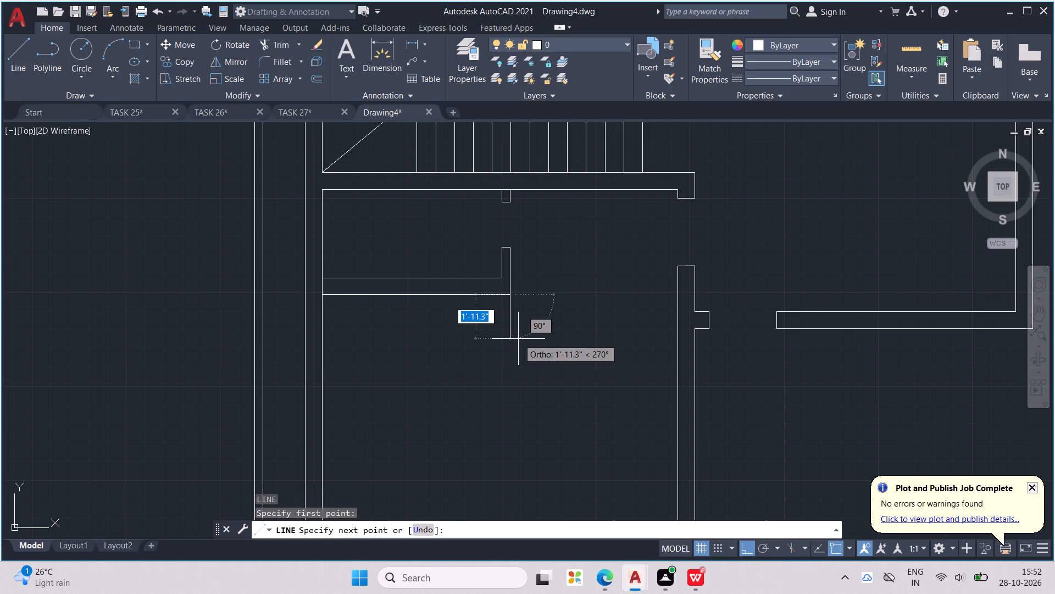
pyautogui.write("2'")
pyautogui.press('Return')
pyautogui.moveTo(445, 360); pyautogui.dragTo(598, 339, button='middle')
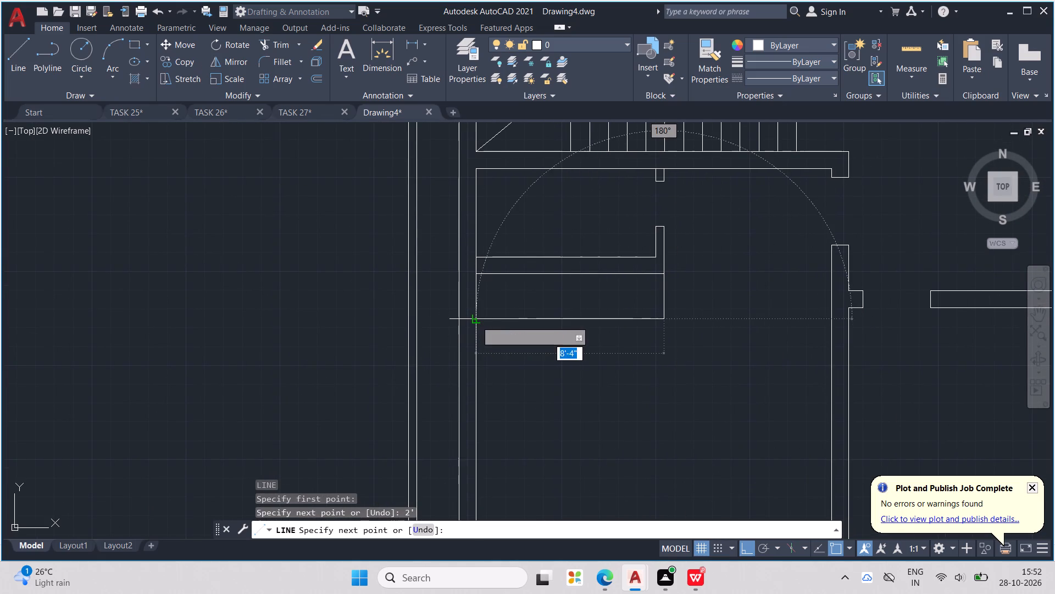
pyautogui.click(476, 320)
pyautogui.press('Escape')
pyautogui.scroll(-3, 476, 320)
pyautogui.press('Escape')
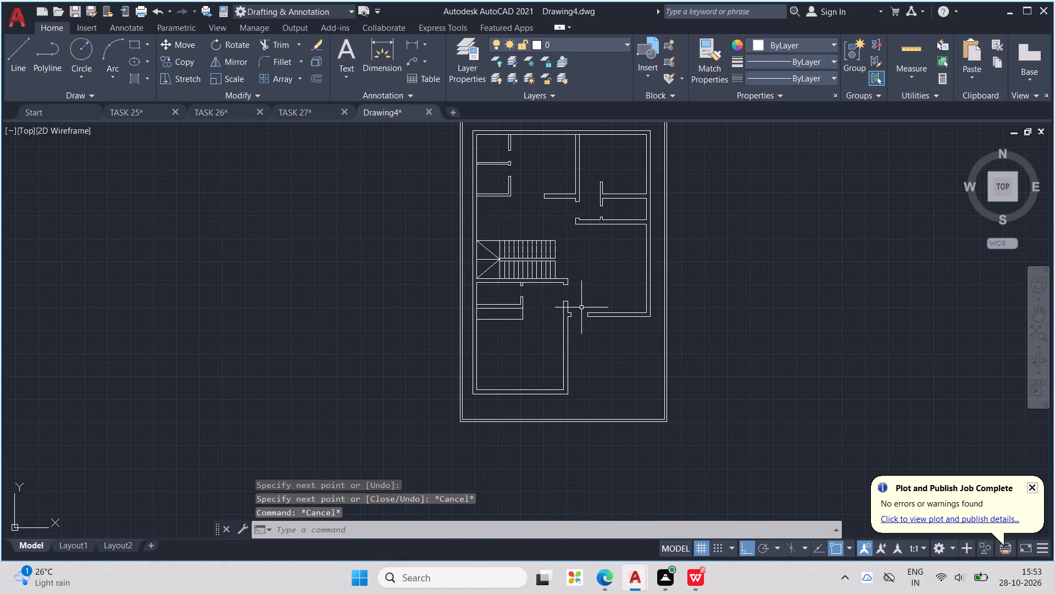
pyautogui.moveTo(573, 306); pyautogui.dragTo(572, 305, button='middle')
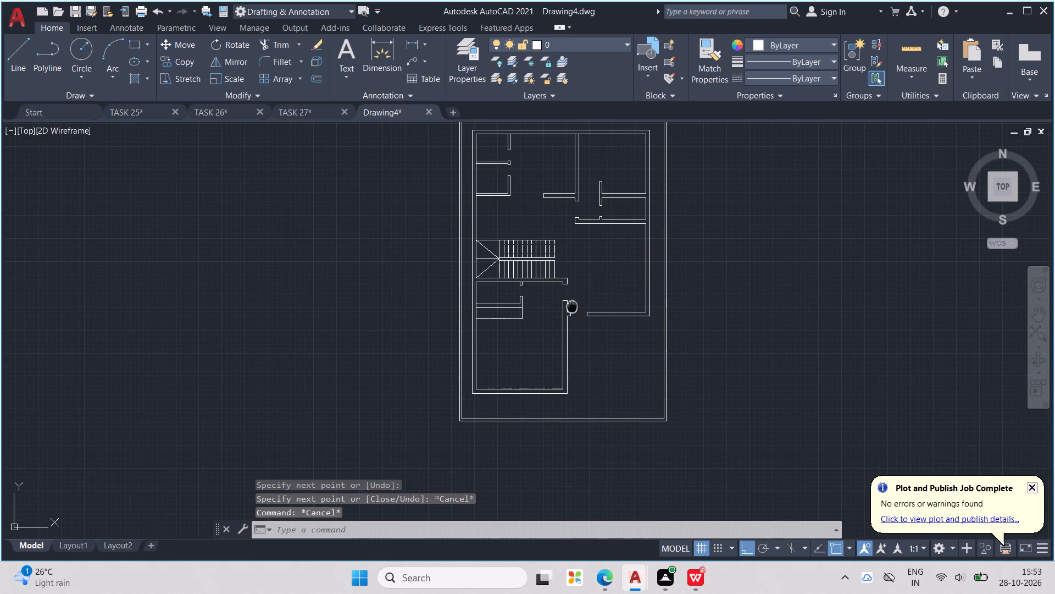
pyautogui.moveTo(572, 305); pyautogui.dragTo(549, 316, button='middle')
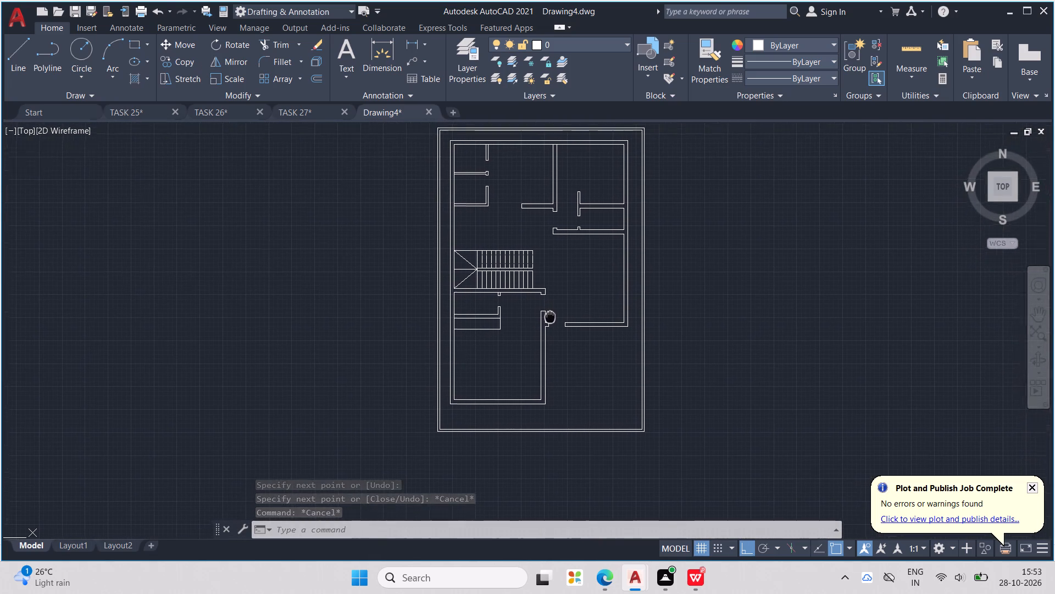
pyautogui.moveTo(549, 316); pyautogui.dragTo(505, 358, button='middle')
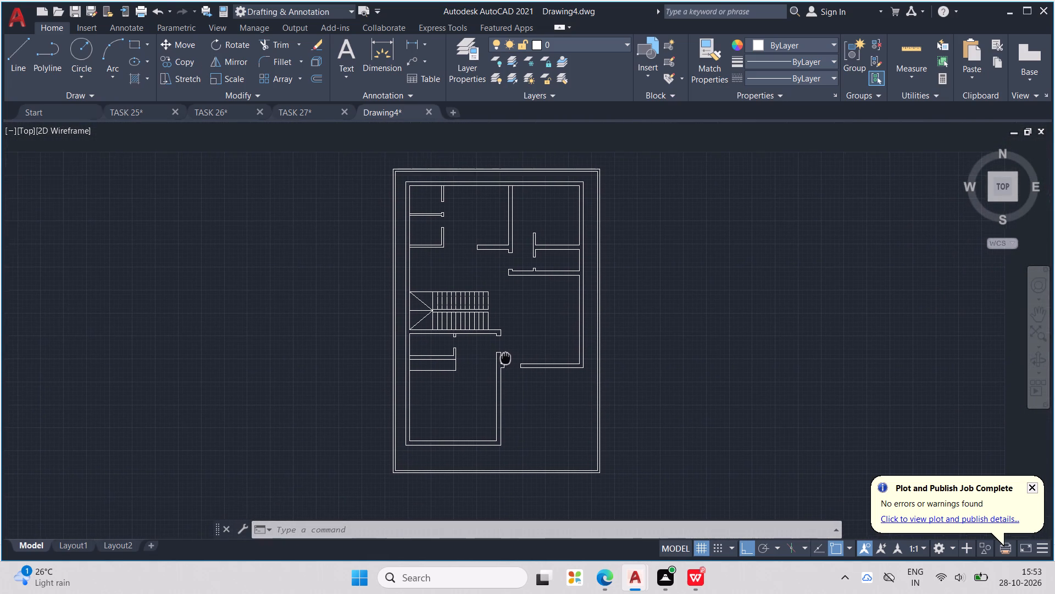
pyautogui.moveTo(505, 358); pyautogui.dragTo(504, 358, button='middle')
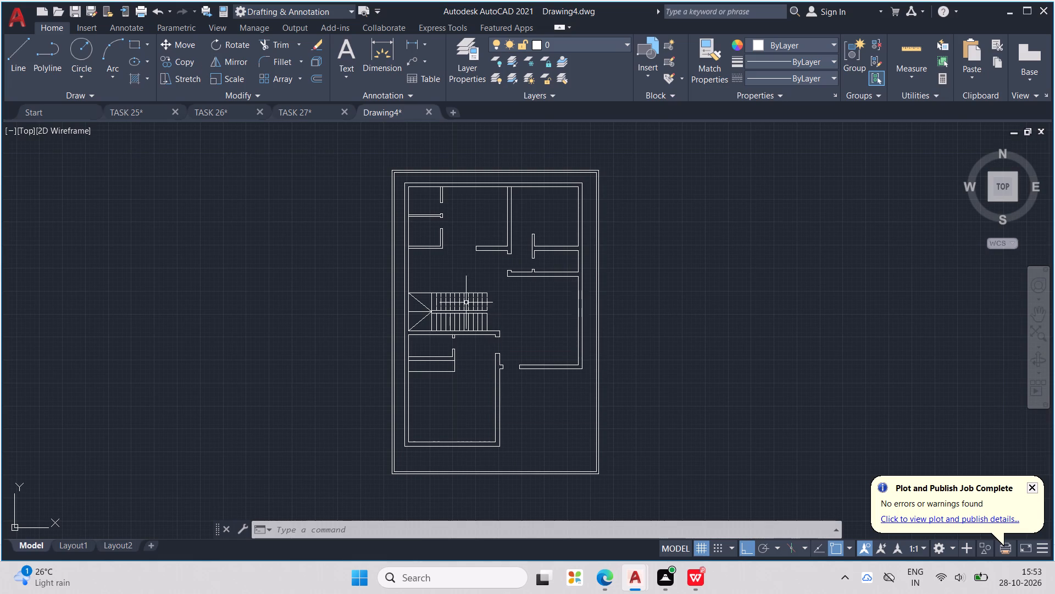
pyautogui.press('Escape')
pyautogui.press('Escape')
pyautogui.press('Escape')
# Draw a 2' by 1" door leaf extending west from the south jamb of the northernmost small room's door opening in the northwest corner.
pyautogui.scroll(1, 453, 207)
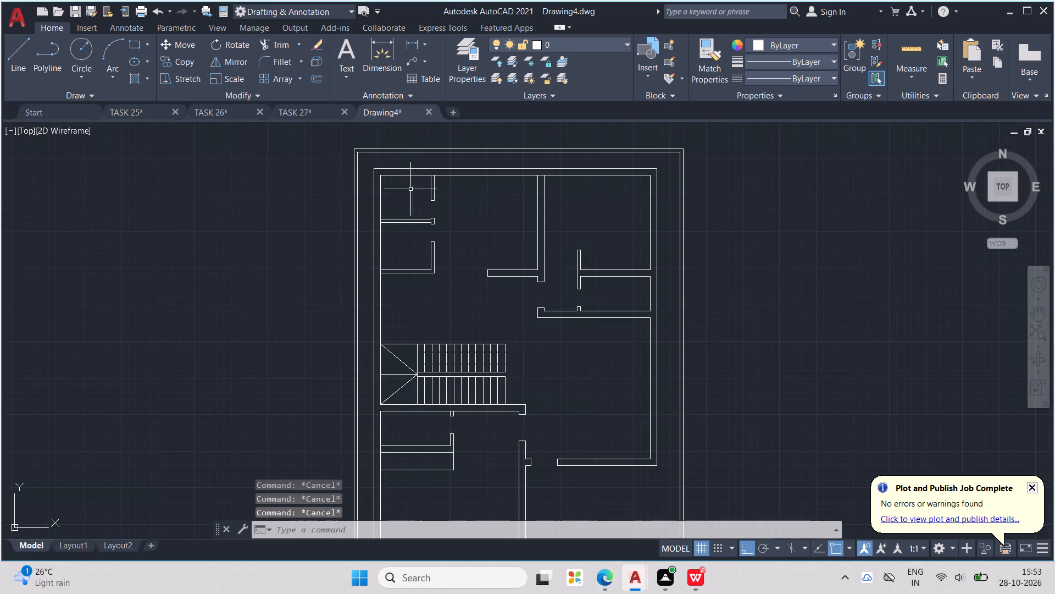
pyautogui.scroll(1, 409, 189)
pyautogui.press('Escape')
pyautogui.press('Escape')
pyautogui.press('Escape')
pyautogui.press('Escape')
pyautogui.press('Escape')
pyautogui.press('Escape')
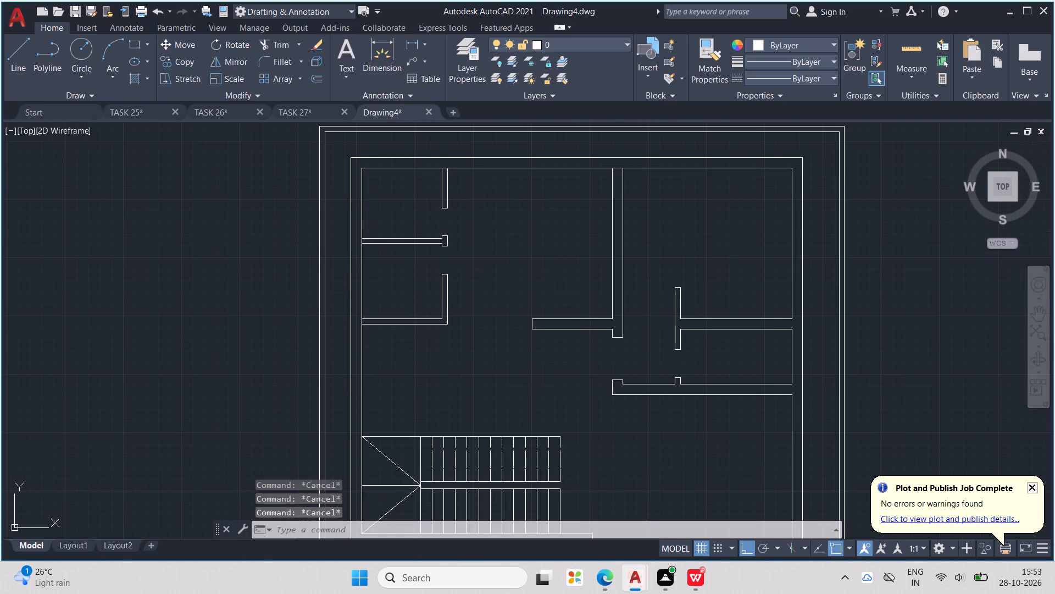
pyautogui.press('l')
pyautogui.press('Return')
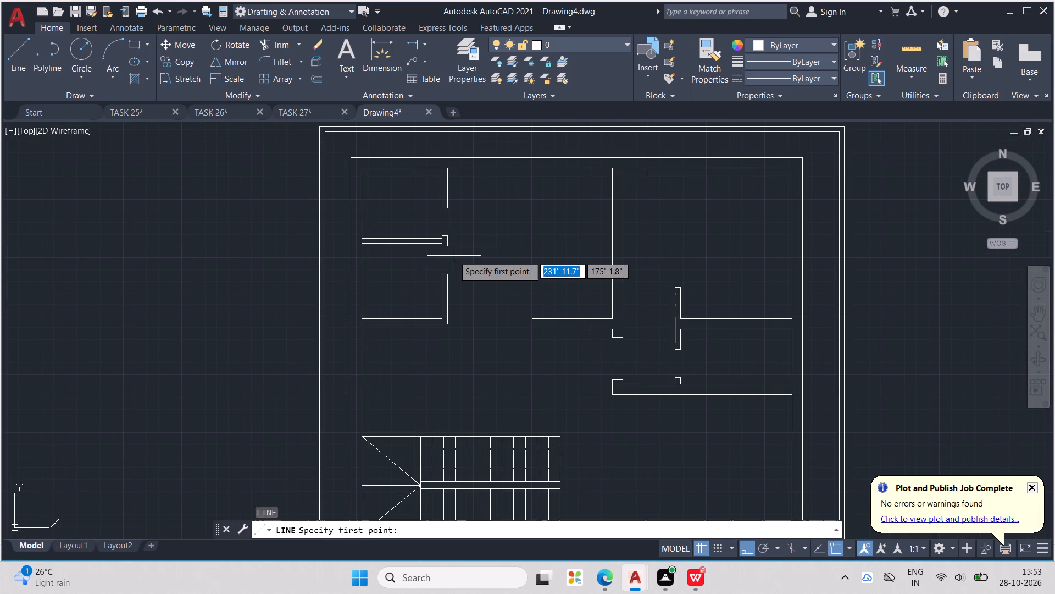
pyautogui.scroll(2, 448, 254)
pyautogui.moveTo(447, 223); pyautogui.dragTo(502, 261, button='middle')
pyautogui.scroll(2, 491, 265)
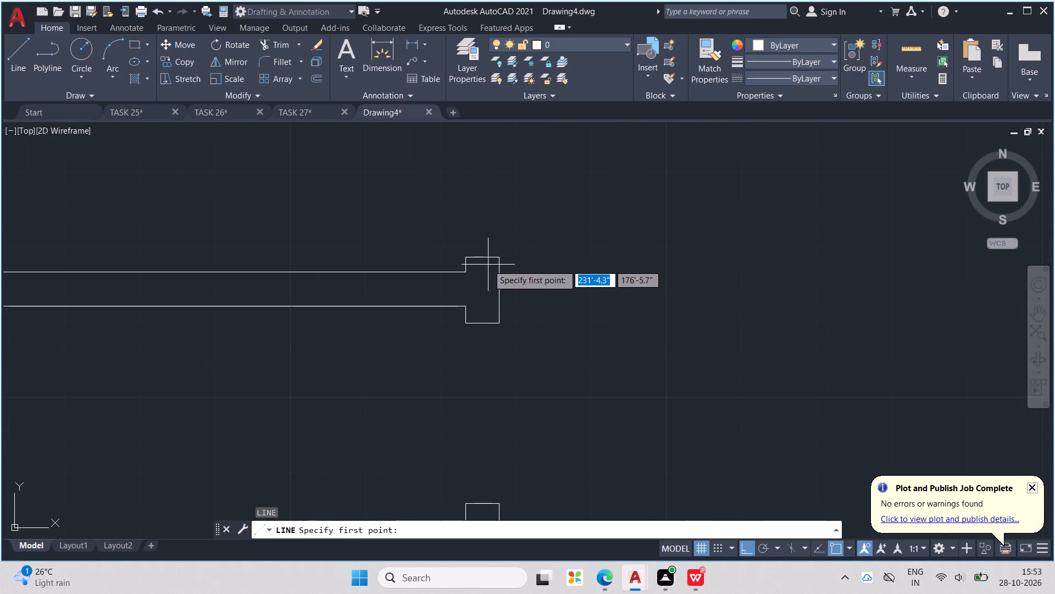
pyautogui.click(464, 256)
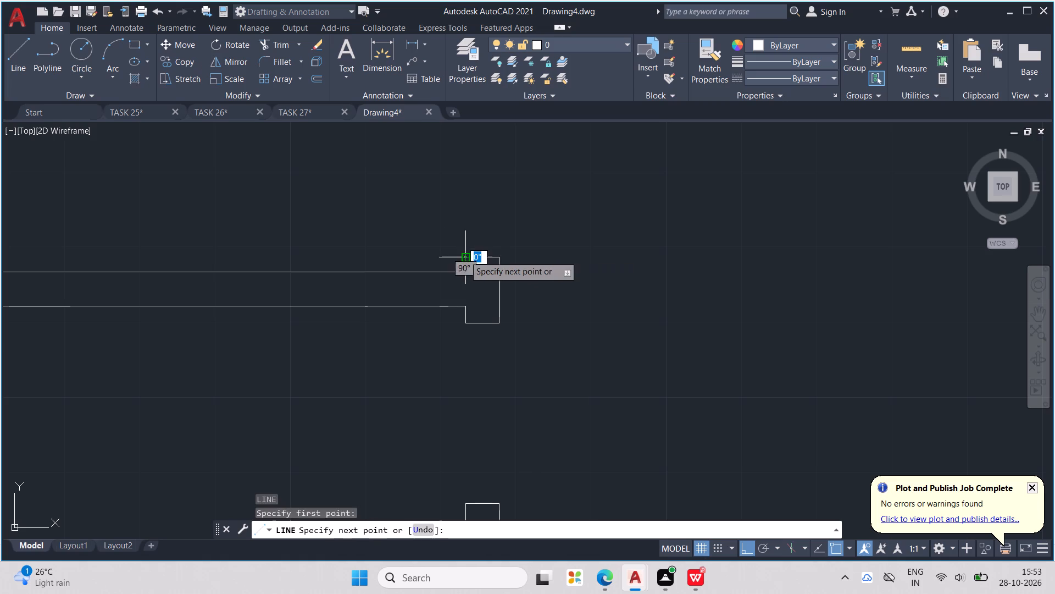
pyautogui.moveTo(408, 248); pyautogui.dragTo(604, 391, button='middle')
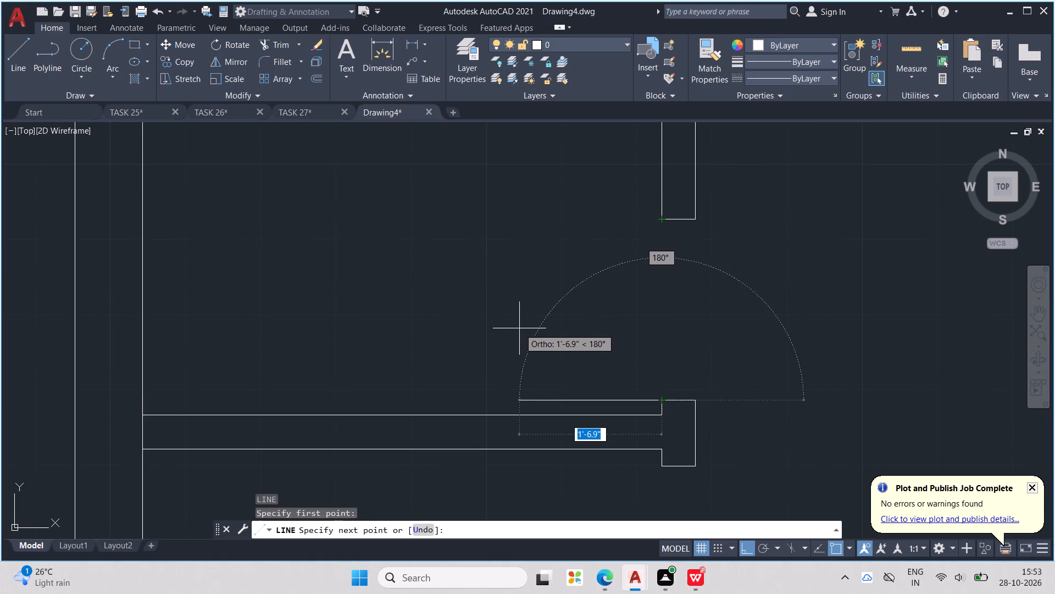
pyautogui.write("2'")
pyautogui.press('Return')
pyautogui.write('1"')
pyautogui.press('Return')
pyautogui.scroll(1, 673, 384)
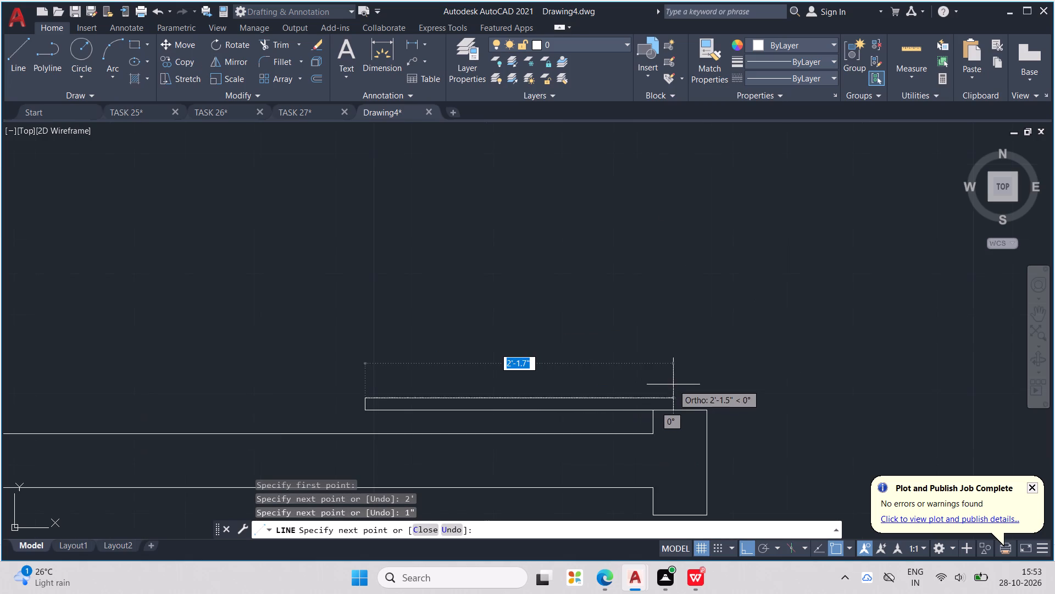
pyautogui.moveTo(673, 384); pyautogui.dragTo(631, 315, button='middle')
pyautogui.scroll(2, 632, 316)
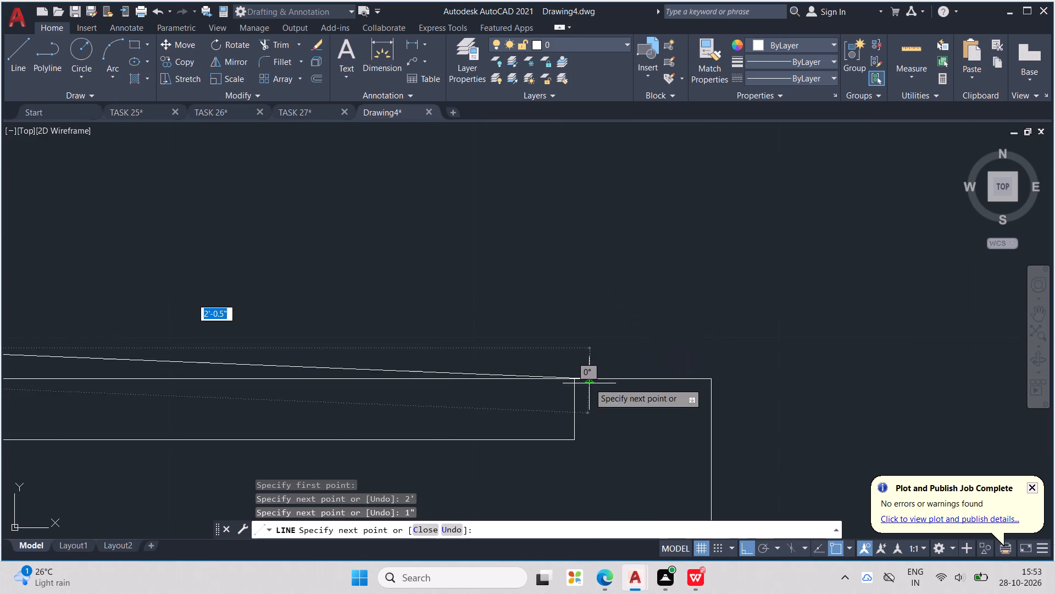
pyautogui.scroll(3, 579, 387)
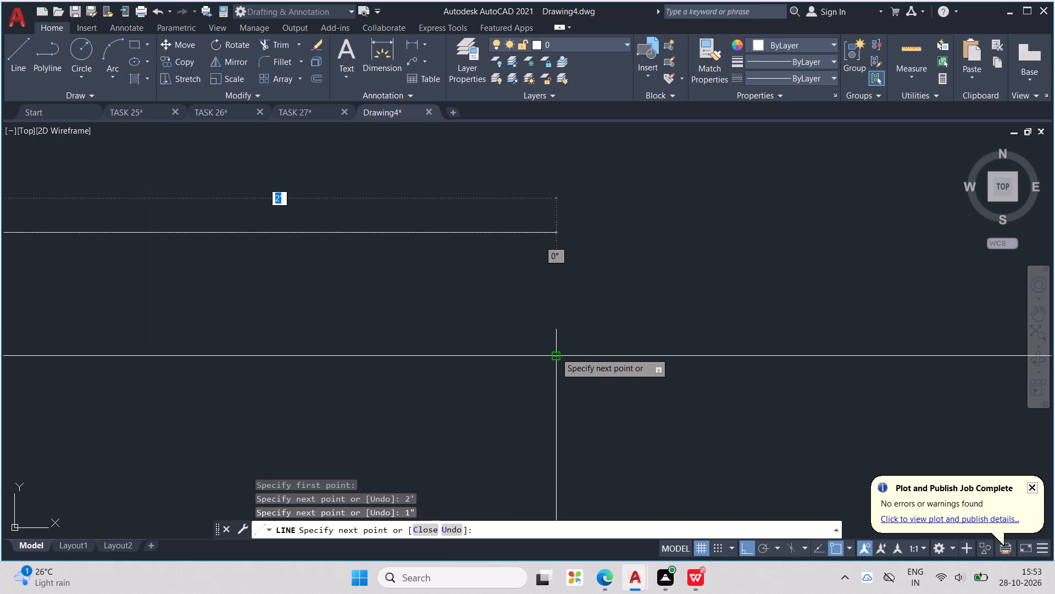
pyautogui.click(556, 329)
pyautogui.click(557, 358)
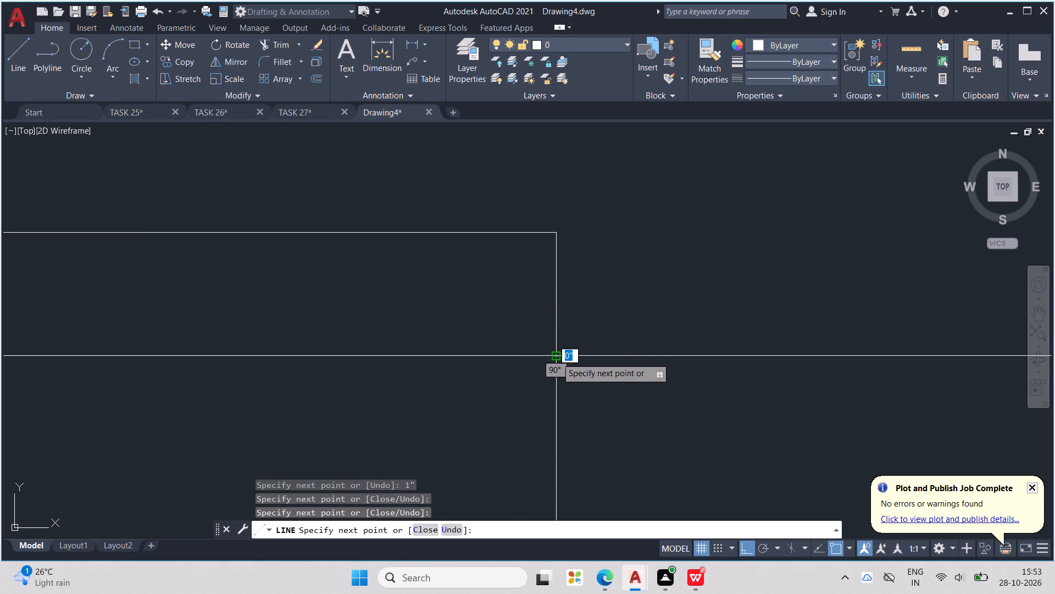
pyautogui.press('Escape')
pyautogui.press('Escape')
pyautogui.scroll(-9, 554, 323)
pyautogui.moveTo(551, 318); pyautogui.dragTo(573, 331, button='middle')
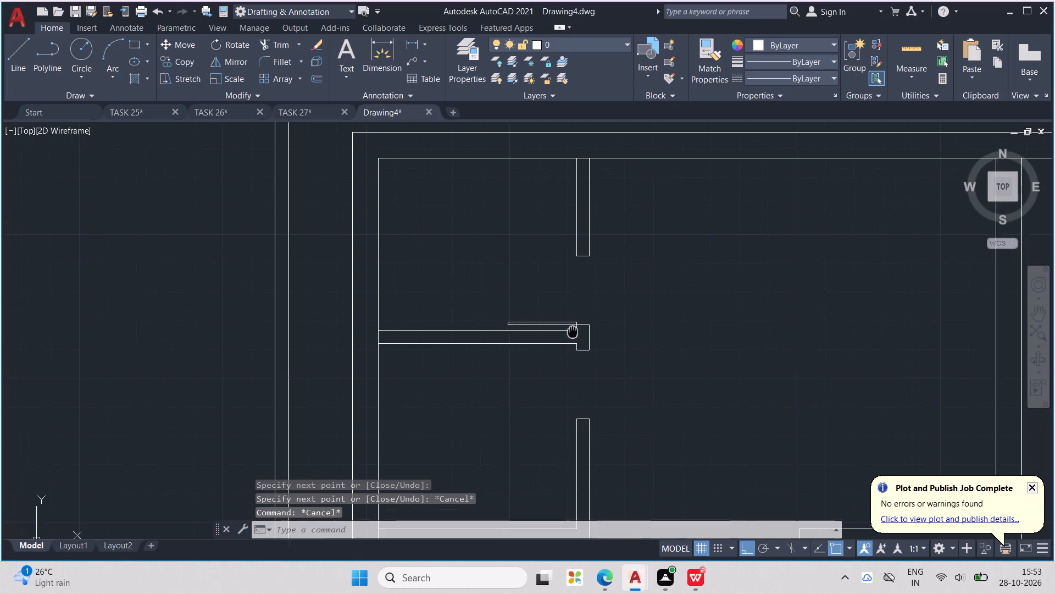
pyautogui.moveTo(573, 331); pyautogui.dragTo(574, 331, button='middle')
pyautogui.press('Escape')
pyautogui.press('Escape')
# Draw a three-point arc for the door swing from the new leaf's free end to the opening's north jamb.
pyautogui.click(113, 43)
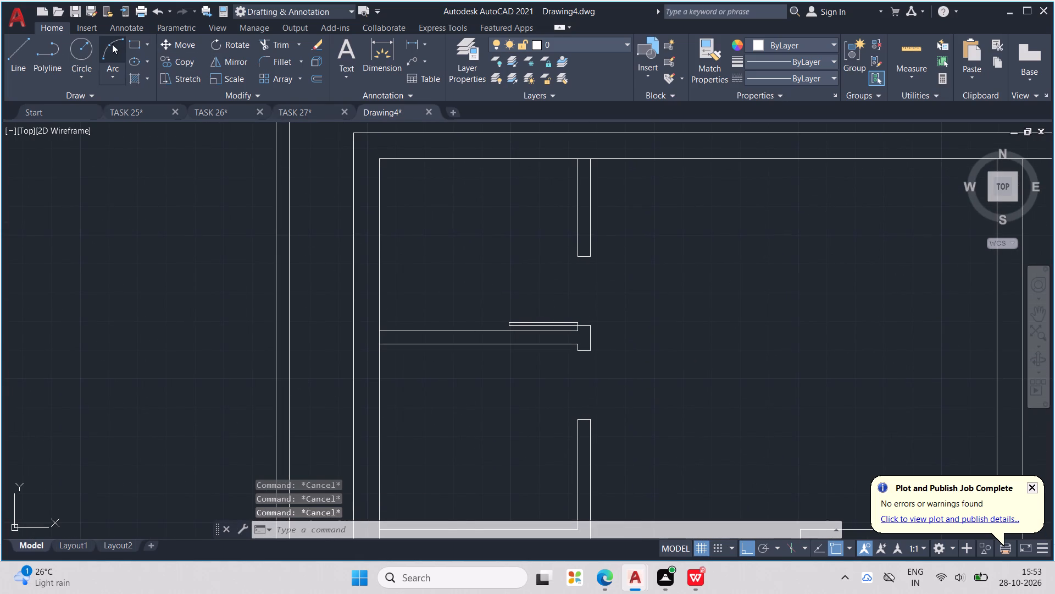
pyautogui.scroll(5, 499, 322)
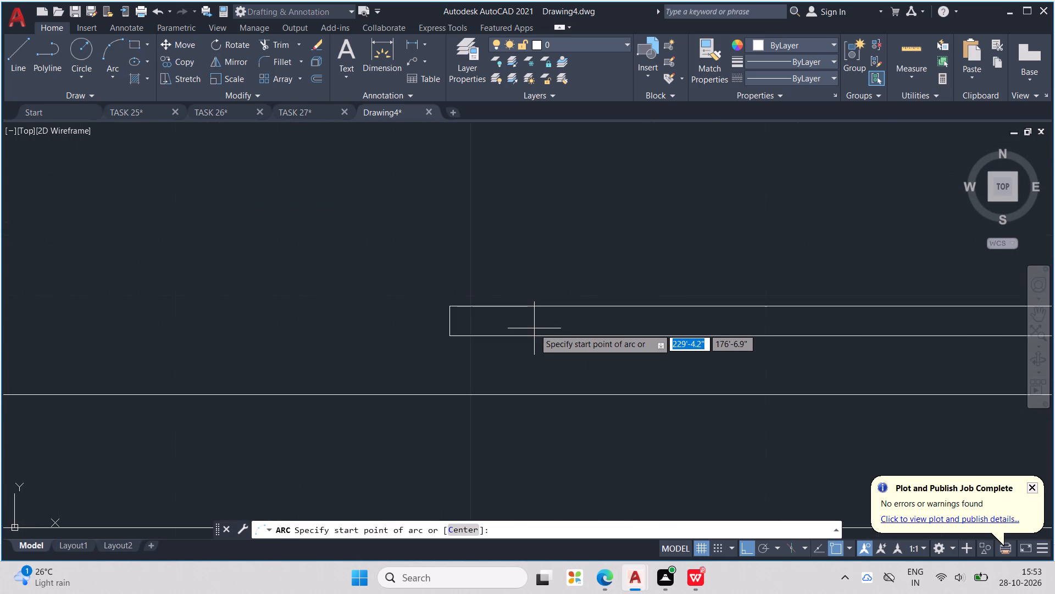
pyautogui.moveTo(536, 330); pyautogui.dragTo(595, 405, button='middle')
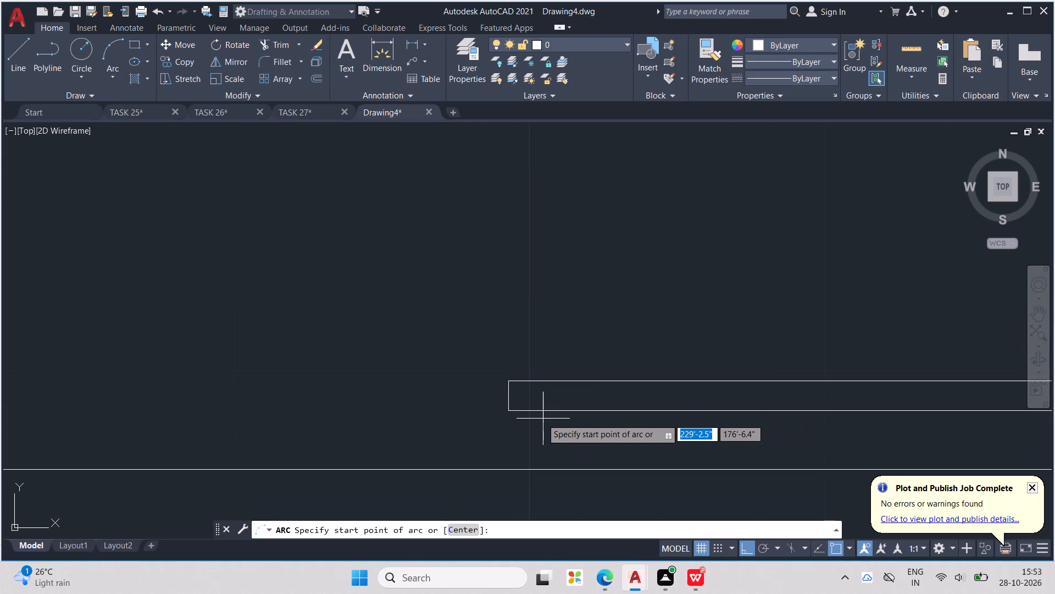
pyautogui.click(508, 410)
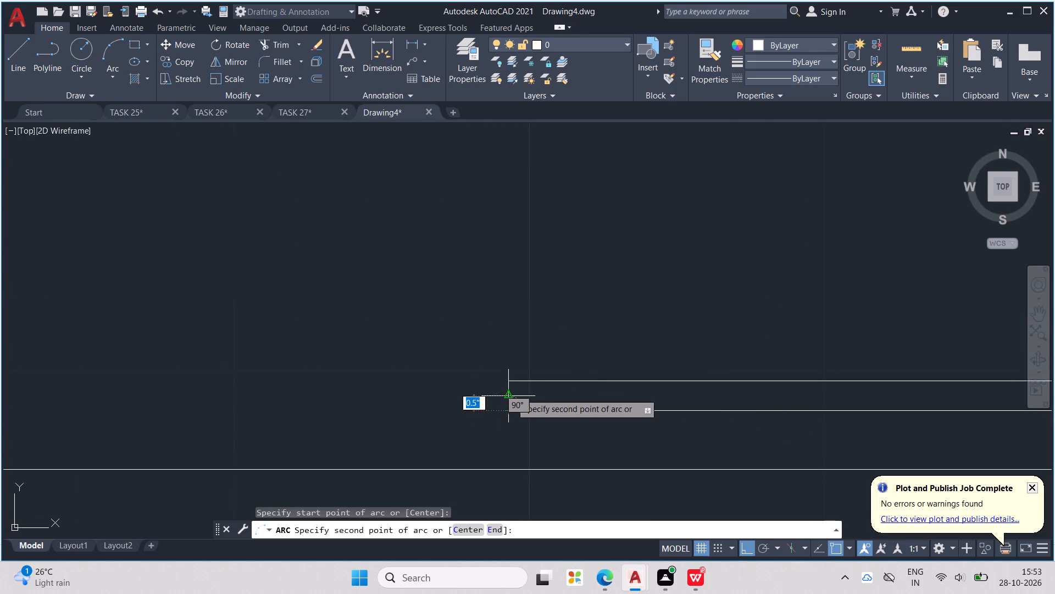
pyautogui.click(511, 382)
pyautogui.scroll(-3, 510, 376)
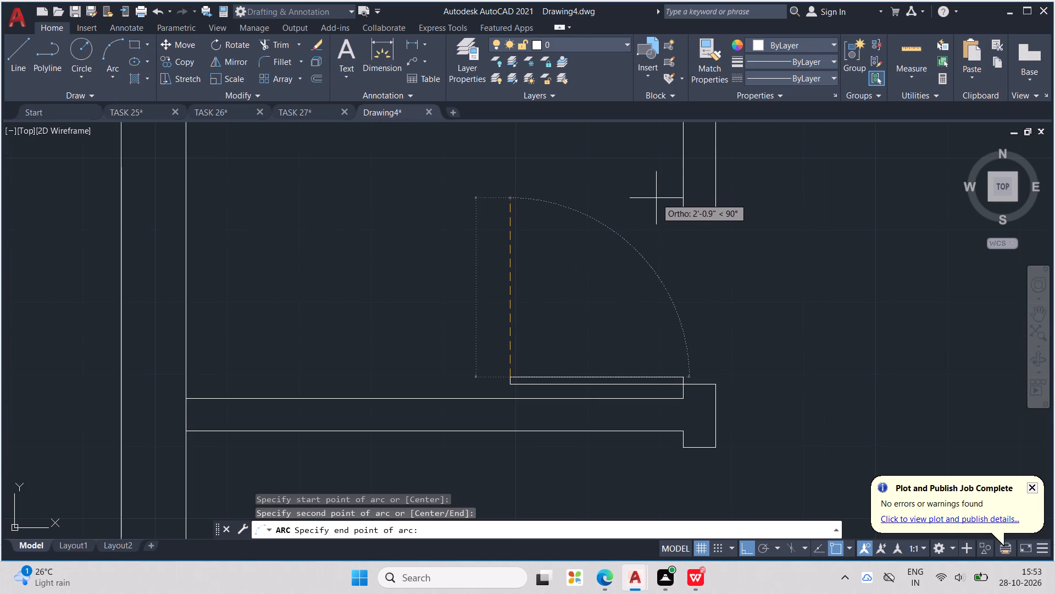
pyautogui.click(680, 211)
pyautogui.scroll(-3, 680, 211)
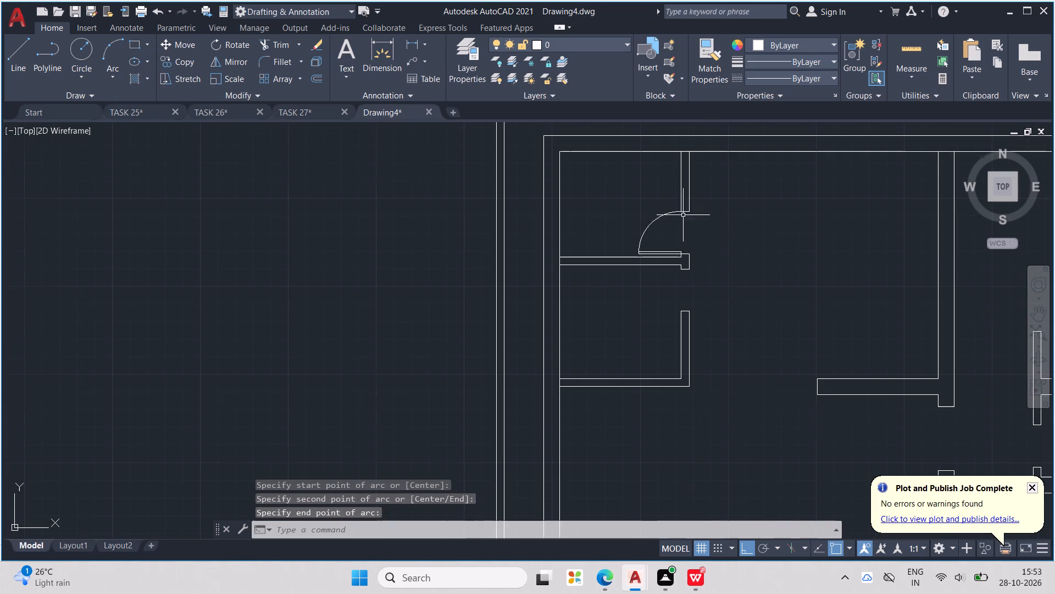
pyautogui.press('Escape')
pyautogui.press('Escape')
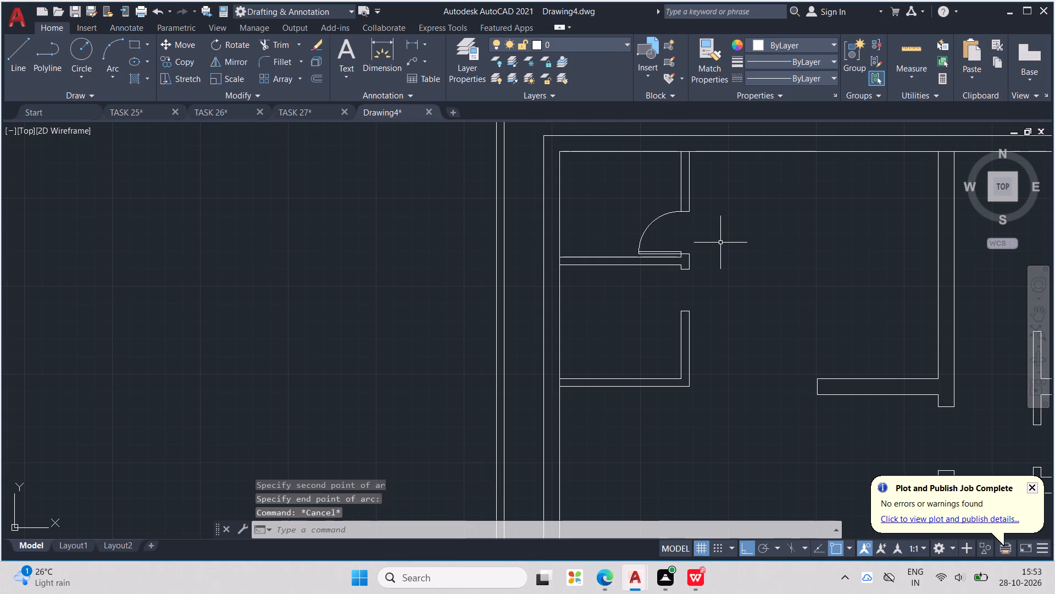
pyautogui.moveTo(720, 243); pyautogui.dragTo(643, 251, button='middle')
pyautogui.press('Escape')
pyautogui.press('Escape')
pyautogui.press('Escape')
pyautogui.press('Escape')
# Draw a 2' by 1" door leaf extending west from the north jamb of the second northwest small room's opening, below the partition.
pyautogui.press('l')
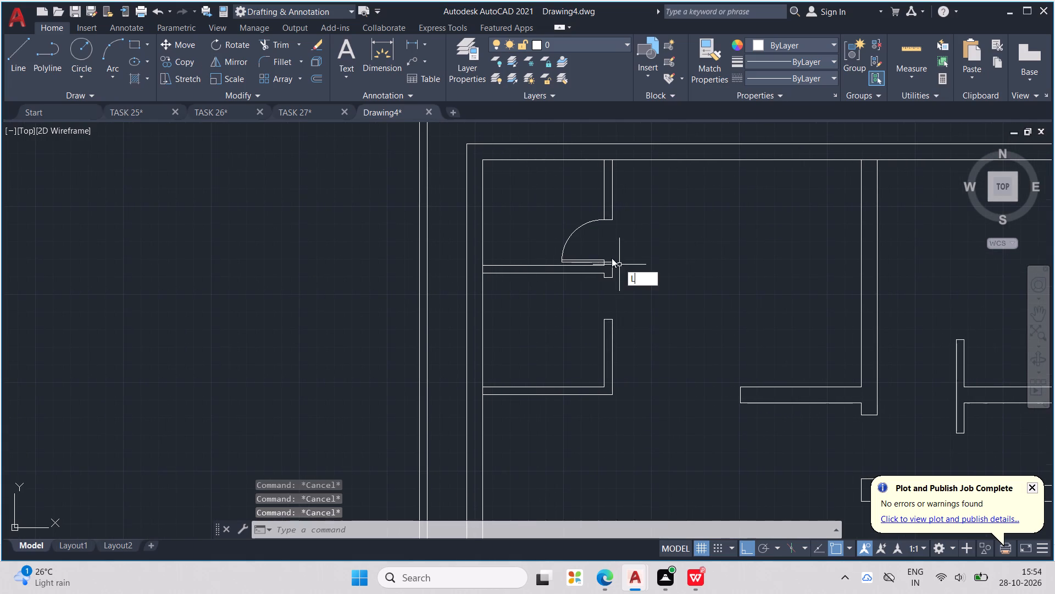
pyautogui.press('Return')
pyautogui.scroll(2, 609, 261)
pyautogui.click(601, 287)
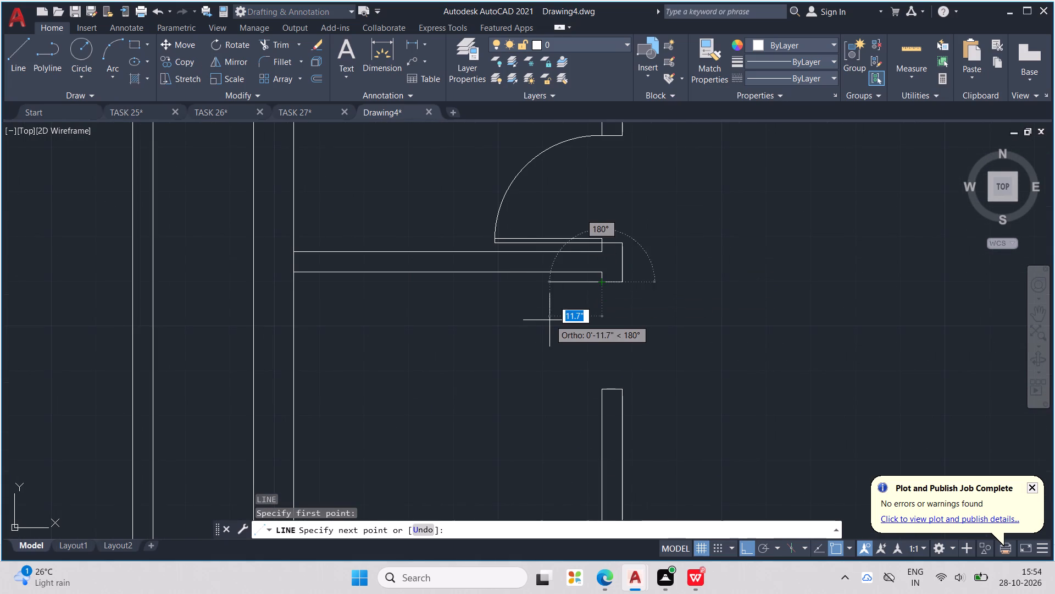
pyautogui.write("2'")
pyautogui.press('Return')
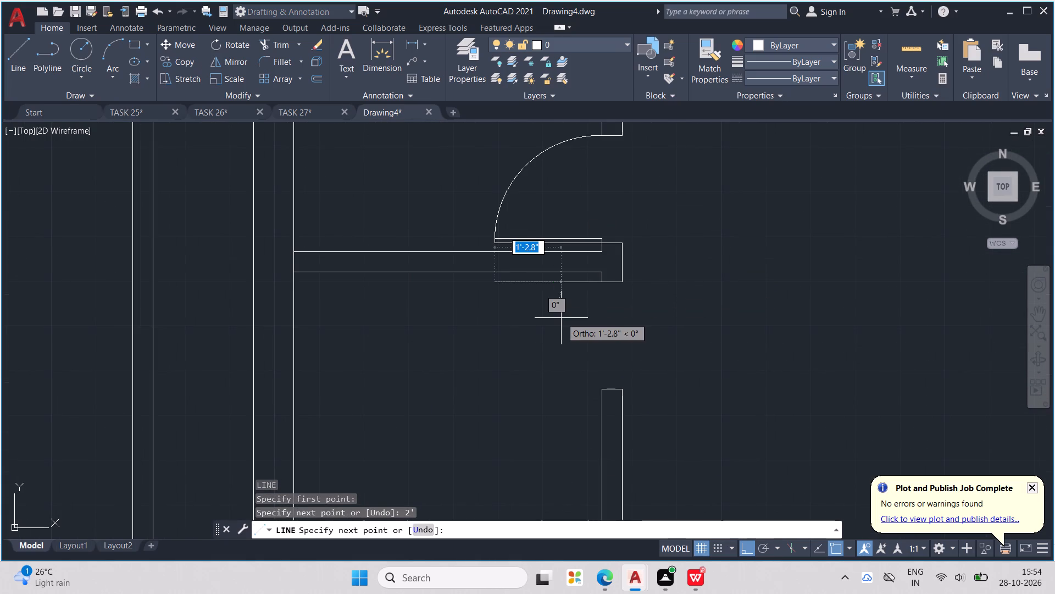
pyautogui.write('1"')
pyautogui.press('Return')
pyautogui.scroll(1, 535, 386)
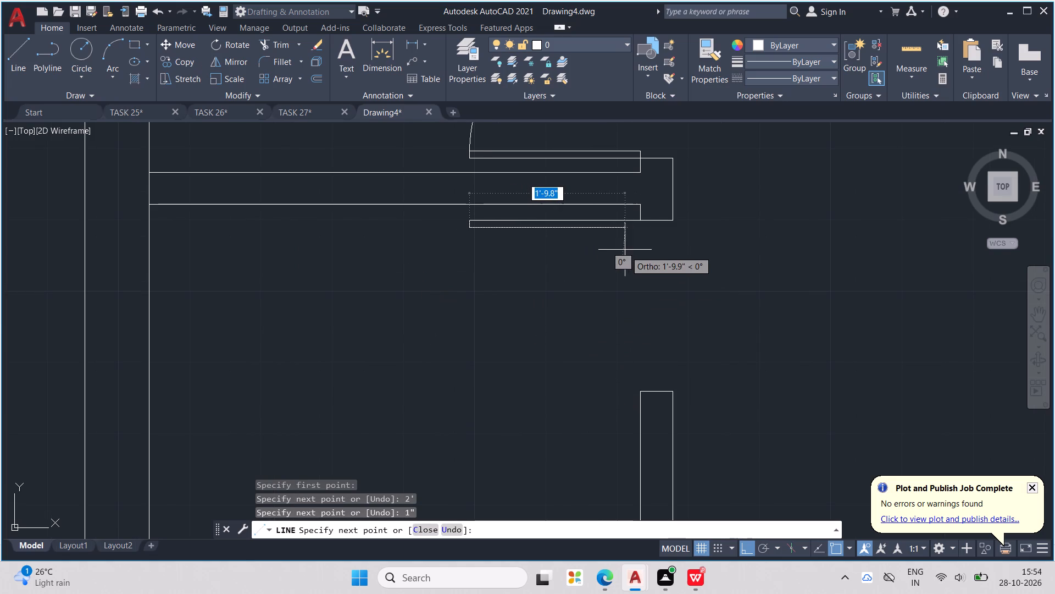
pyautogui.write("2'")
pyautogui.press('Return')
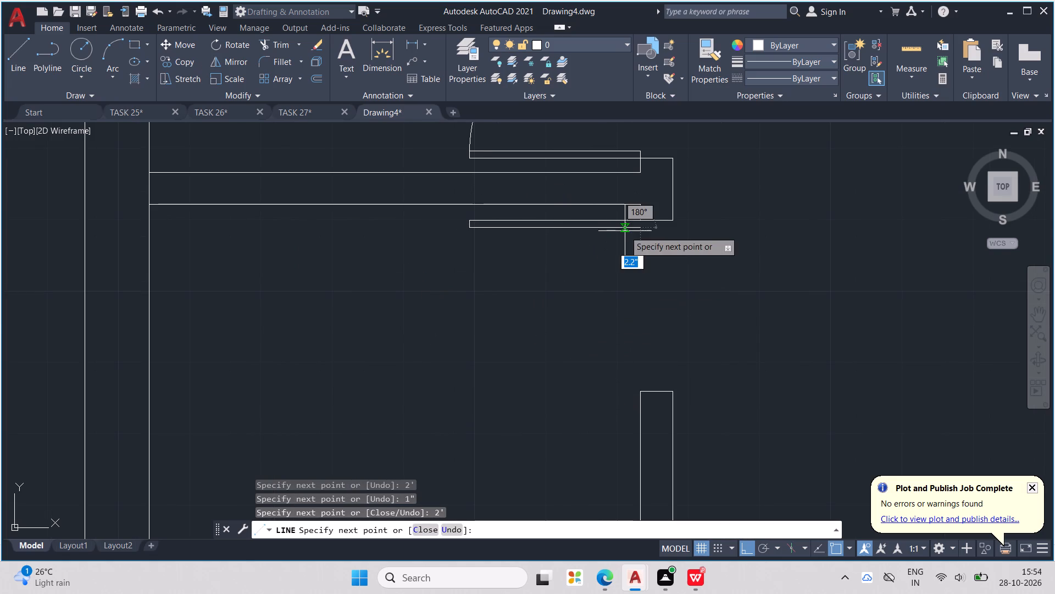
pyautogui.moveTo(647, 196); pyautogui.dragTo(572, 244, button='middle')
pyautogui.scroll(2, 578, 279)
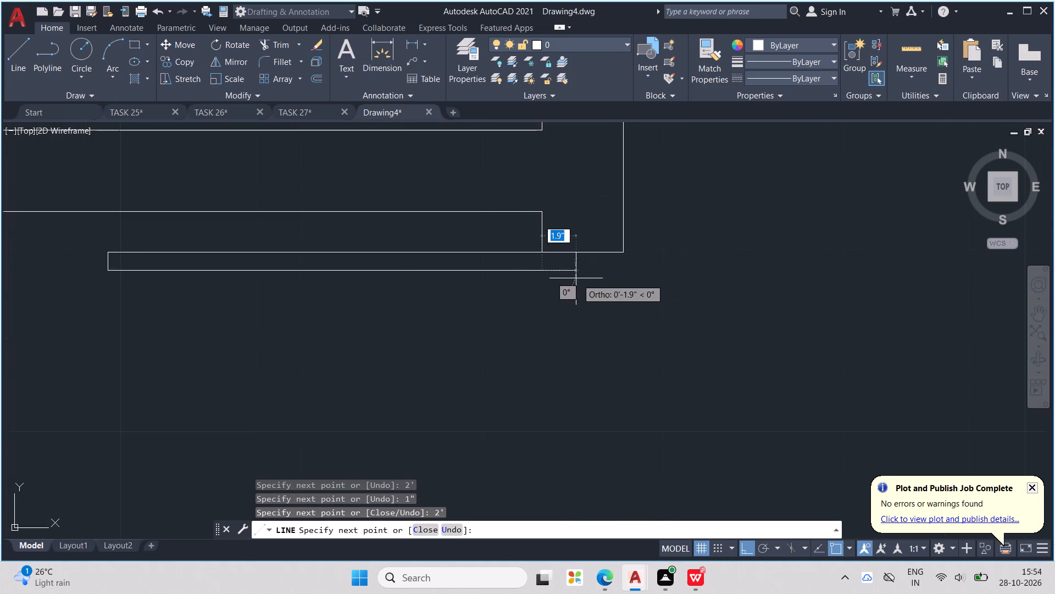
pyautogui.scroll(1, 508, 251)
pyautogui.scroll(1, 554, 257)
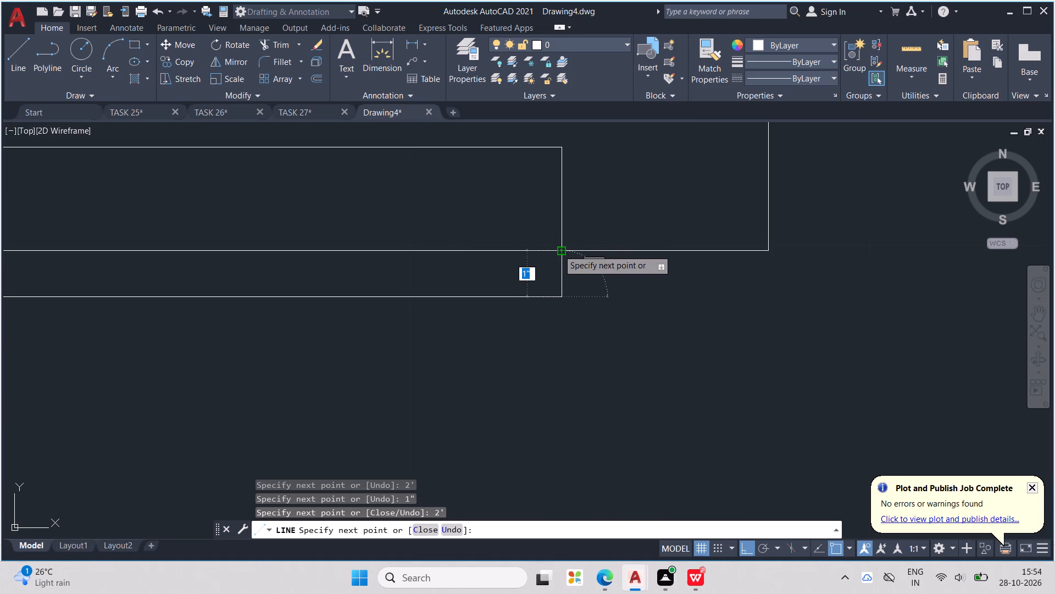
pyautogui.click(558, 250)
pyautogui.press('Escape')
pyautogui.press('Escape')
pyautogui.press('Escape')
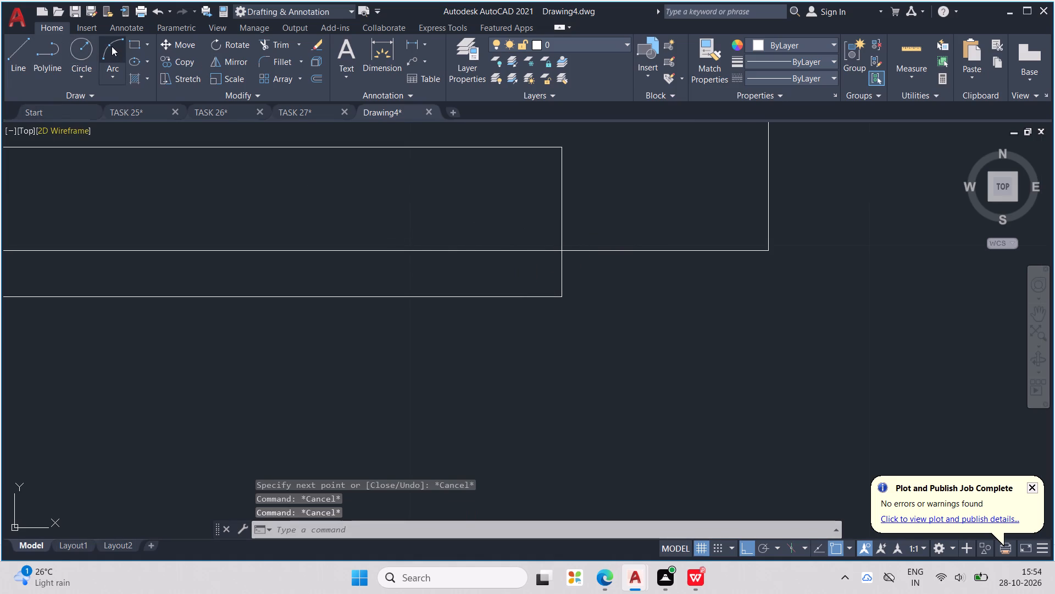
# Draw a three-point arc for the second door's swing from its leaf's free end to the opening's south jamb.
pyautogui.click(112, 46)
pyautogui.scroll(-2, 615, 301)
pyautogui.scroll(-2, 558, 318)
pyautogui.scroll(1, 406, 301)
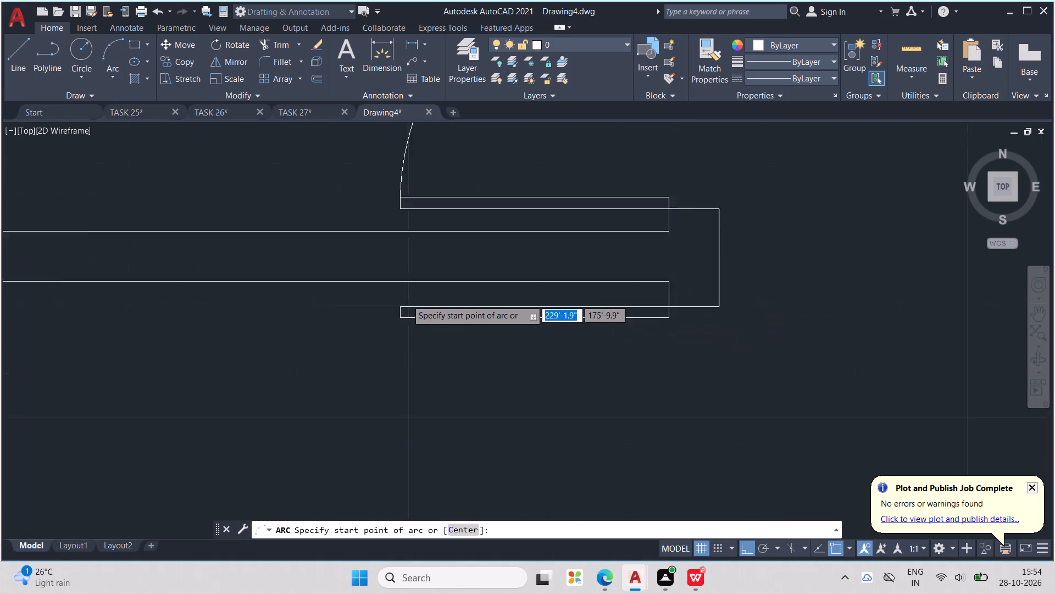
pyautogui.scroll(2, 407, 300)
pyautogui.moveTo(398, 322); pyautogui.dragTo(422, 294, button='middle')
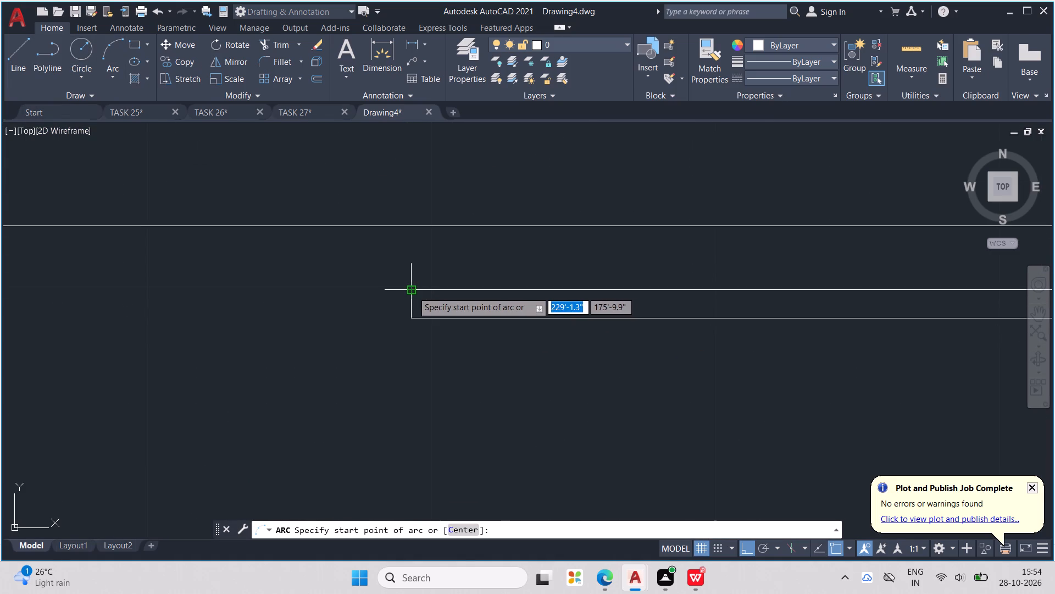
pyautogui.click(413, 291)
pyautogui.click(411, 321)
pyautogui.scroll(-2, 412, 306)
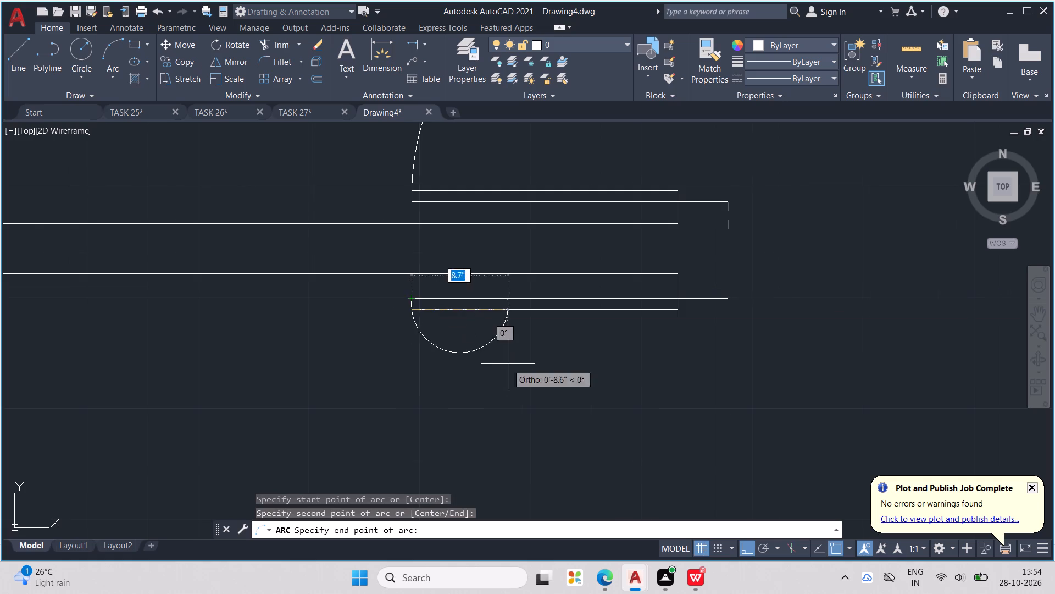
pyautogui.scroll(-1, 508, 364)
pyautogui.moveTo(508, 364); pyautogui.dragTo(464, 307, button='middle')
pyautogui.scroll(-1, 440, 286)
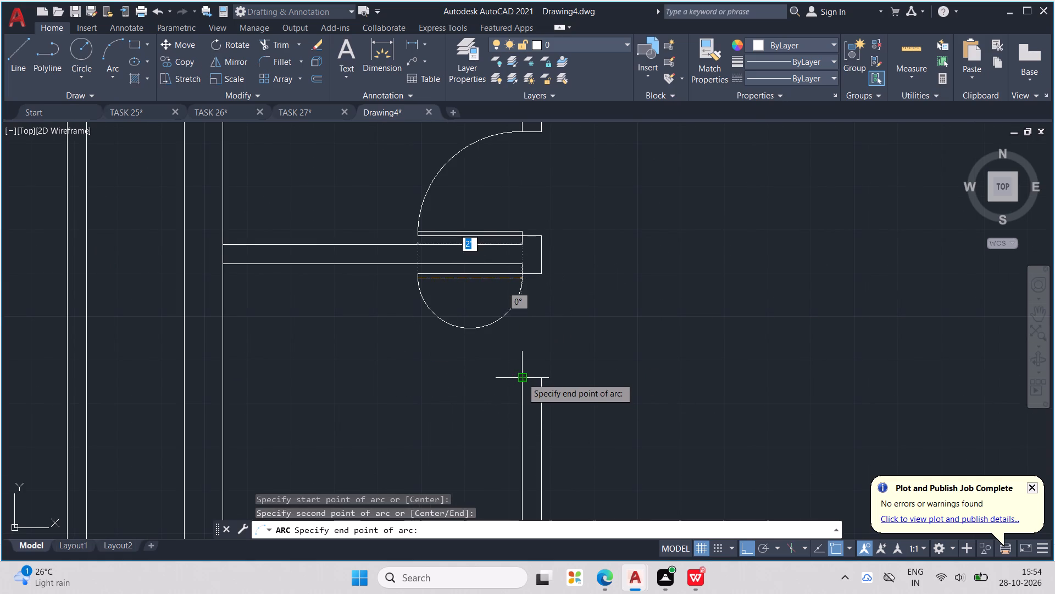
pyautogui.moveTo(522, 378); pyautogui.dragTo(527, 378, button='middle')
pyautogui.scroll(1, 521, 382)
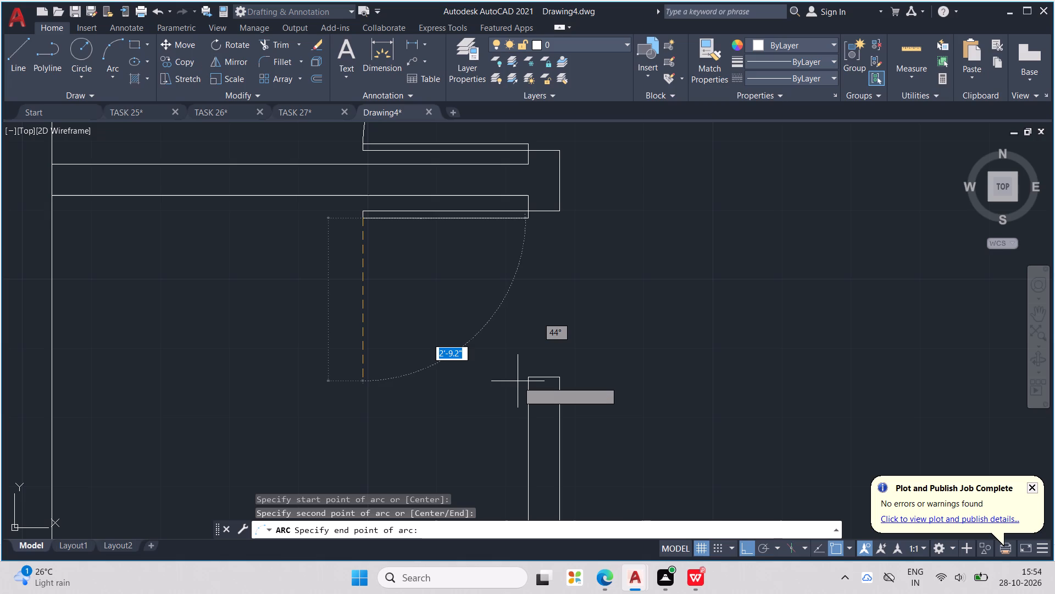
pyautogui.scroll(1, 518, 381)
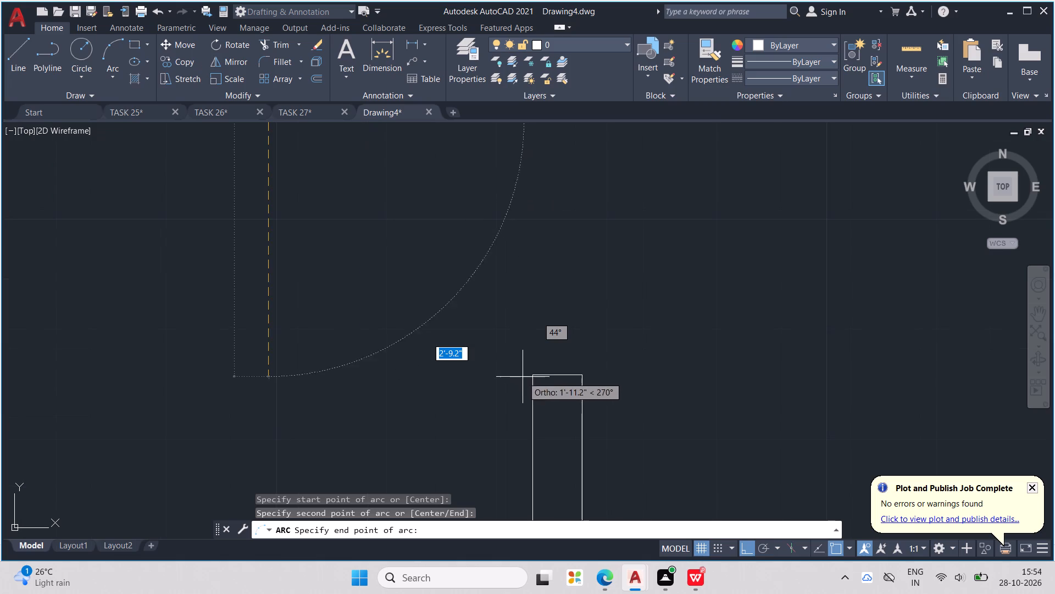
pyautogui.click(526, 377)
pyautogui.scroll(-2, 527, 370)
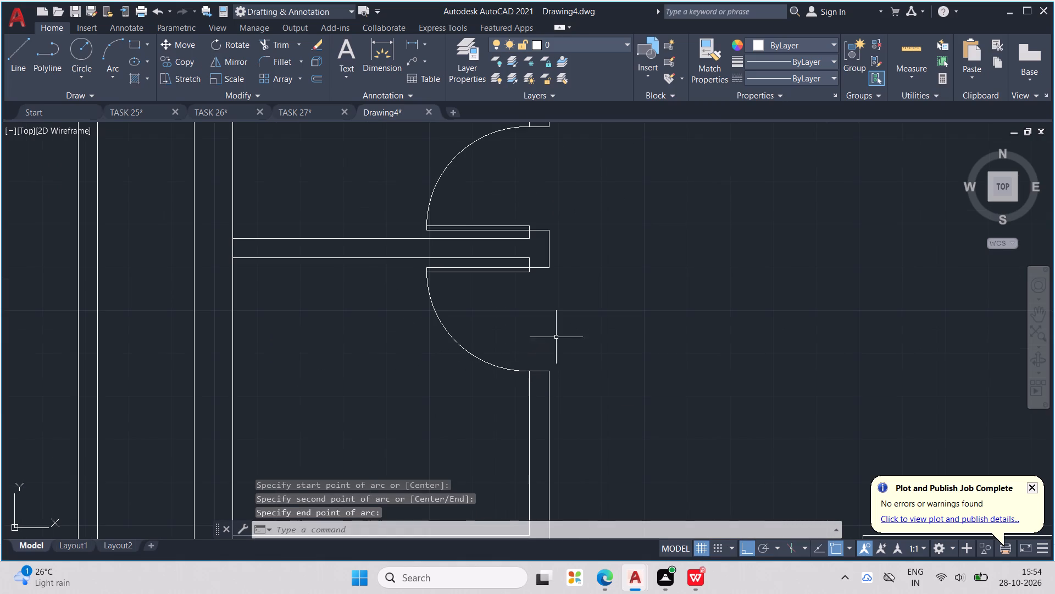
pyautogui.press('Escape')
pyautogui.scroll(-2, 569, 322)
pyautogui.press('Escape')
pyautogui.press('Escape')
pyautogui.press('Escape')
pyautogui.press('Escape')
pyautogui.press('Escape')
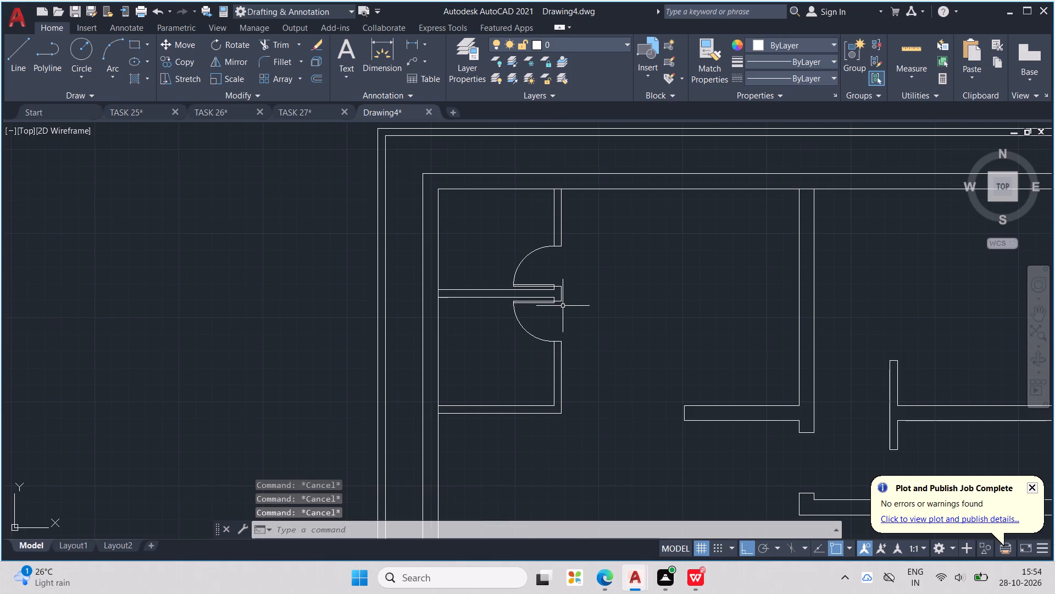
pyautogui.press('Escape')
pyautogui.scroll(1, 543, 295)
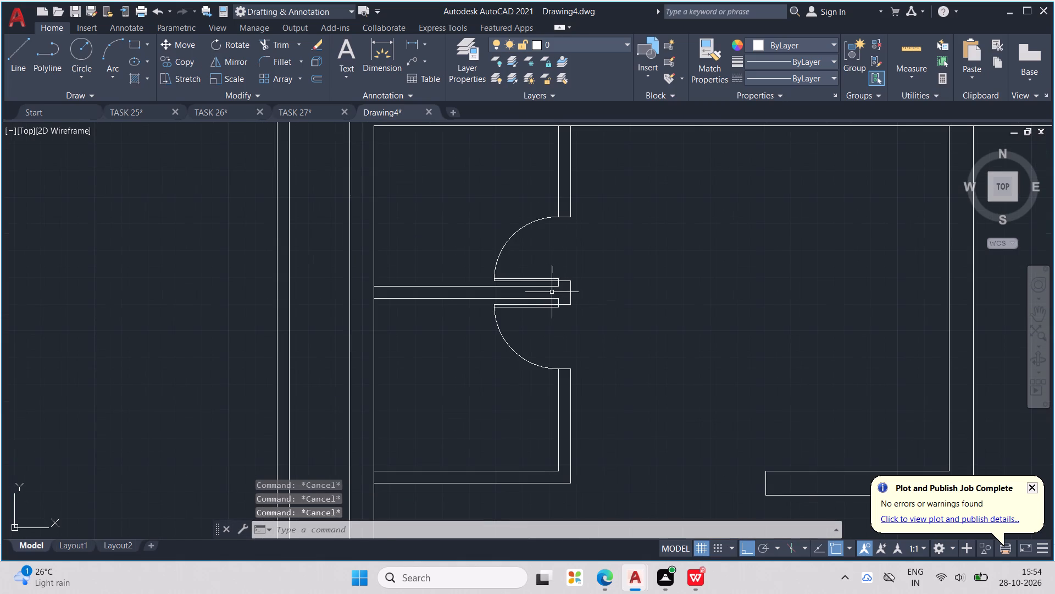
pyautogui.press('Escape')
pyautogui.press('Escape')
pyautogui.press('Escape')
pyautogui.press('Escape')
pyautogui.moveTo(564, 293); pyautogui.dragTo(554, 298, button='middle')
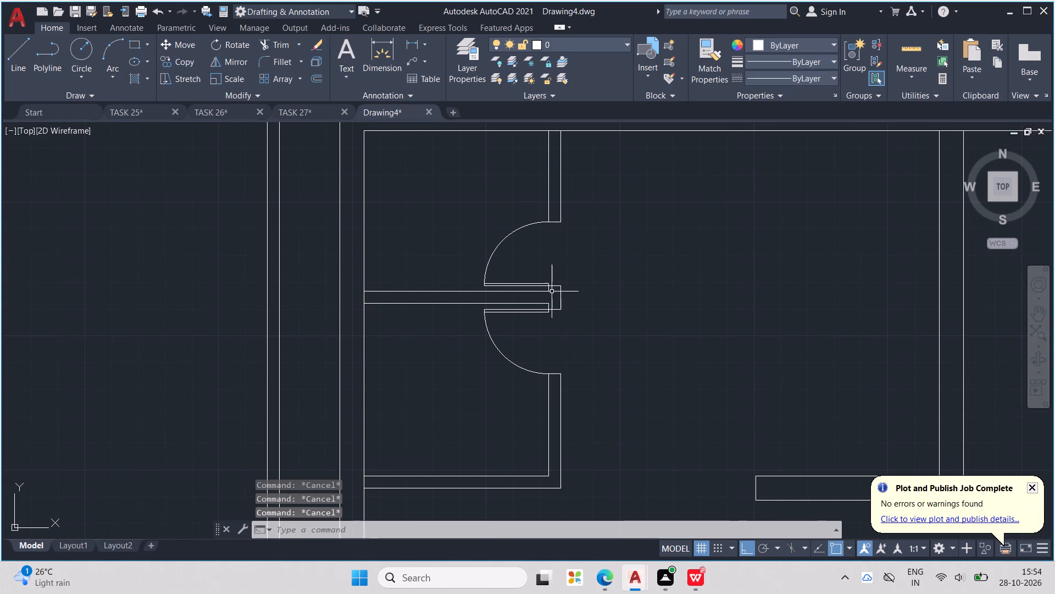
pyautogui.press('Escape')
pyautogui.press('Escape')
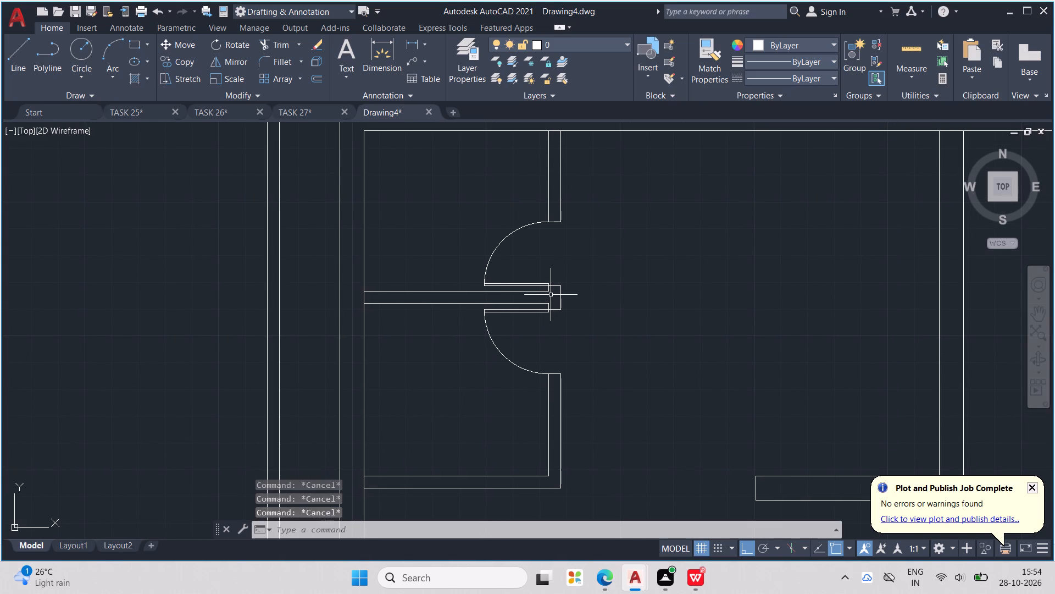
# Draw a 2' by 1" door leaf extending east from the south jamb of the small east room's door opening.
pyautogui.scroll(-1, 554, 300)
pyautogui.moveTo(591, 309); pyautogui.dragTo(435, 331, button='middle')
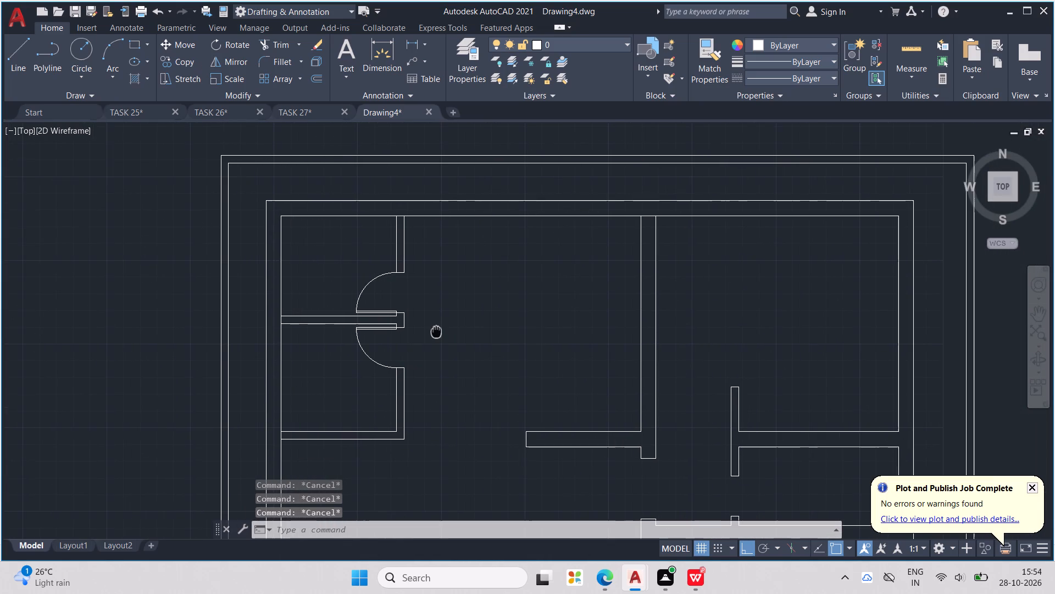
pyautogui.moveTo(435, 331); pyautogui.dragTo(435, 331, button='middle')
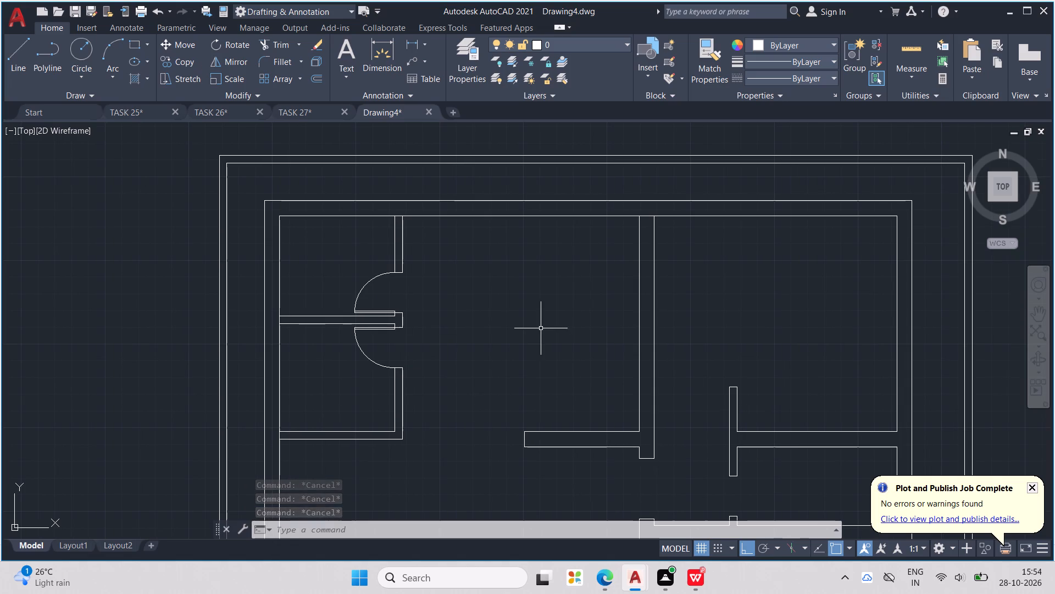
pyautogui.moveTo(541, 328); pyautogui.dragTo(478, 296, button='middle')
pyautogui.scroll(-1, 475, 293)
pyautogui.press('Escape')
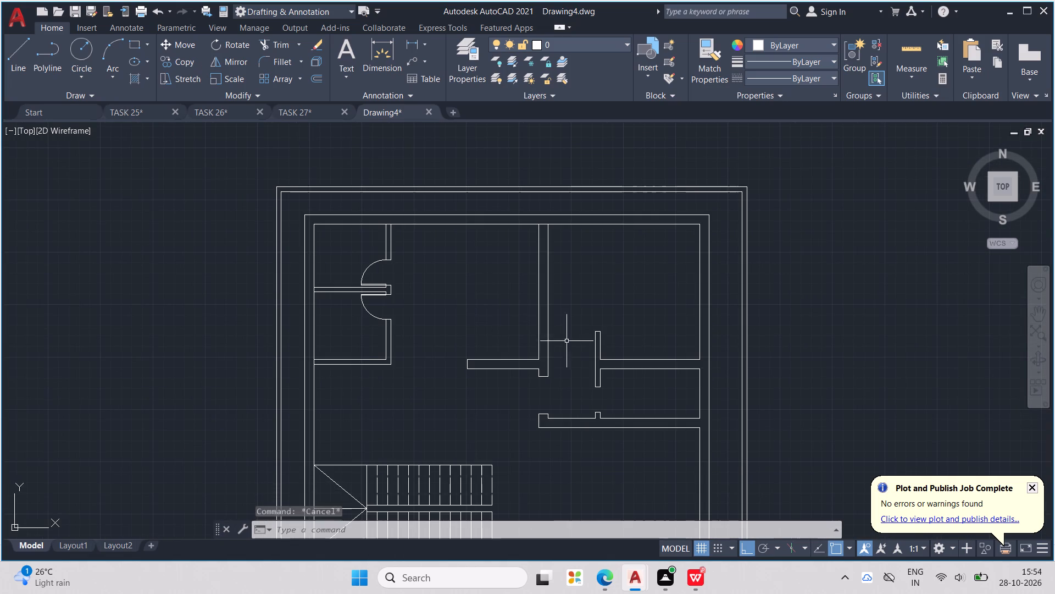
pyautogui.scroll(1, 612, 362)
pyautogui.moveTo(600, 378); pyautogui.dragTo(468, 296, button='middle')
pyautogui.press('Escape')
pyautogui.press('Escape')
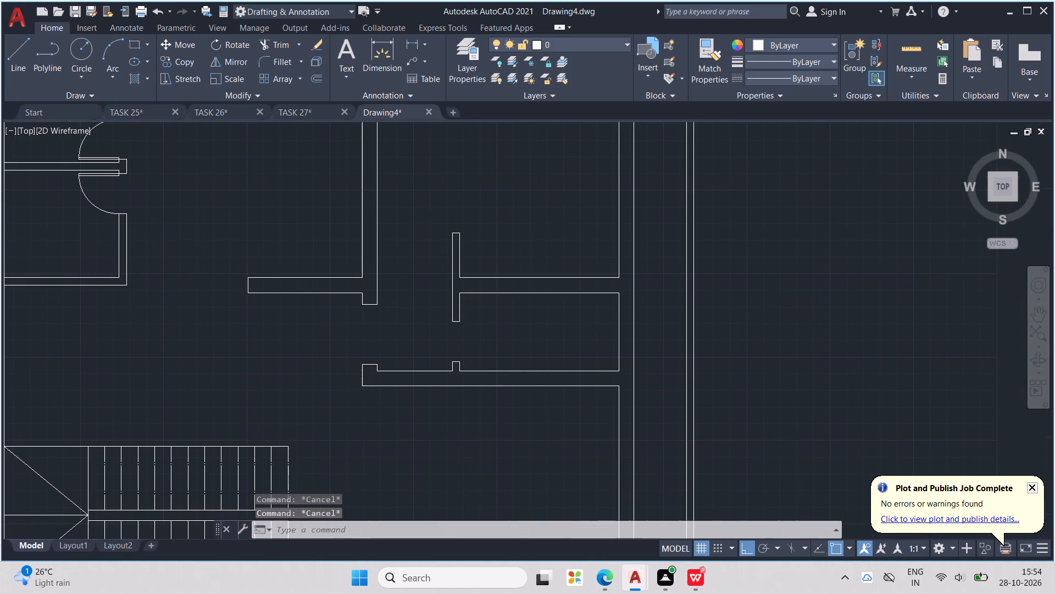
pyautogui.press('l')
pyautogui.press('Return')
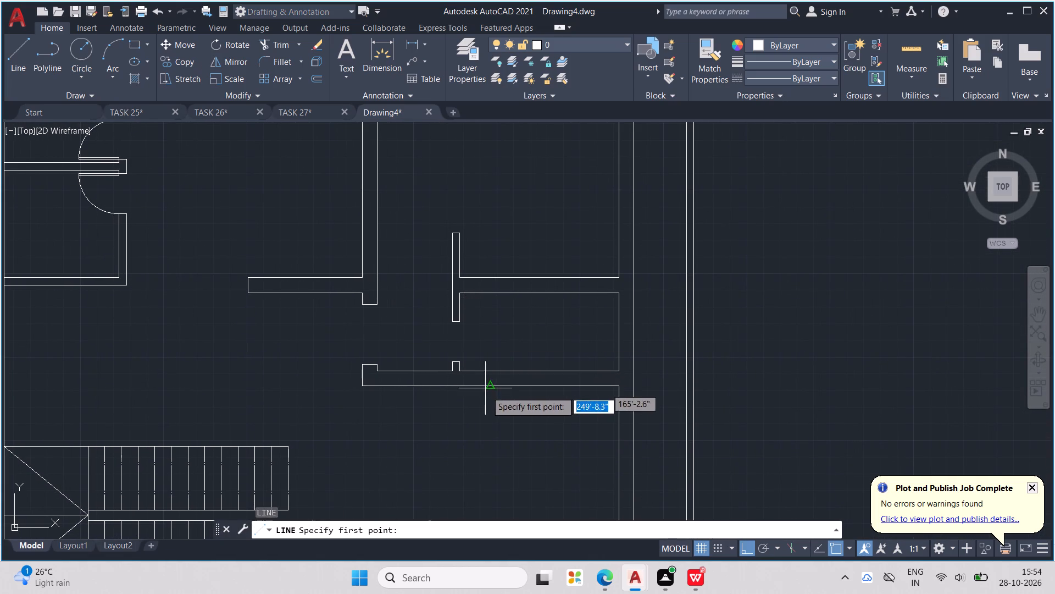
pyautogui.moveTo(413, 386); pyautogui.dragTo(471, 392, button='middle')
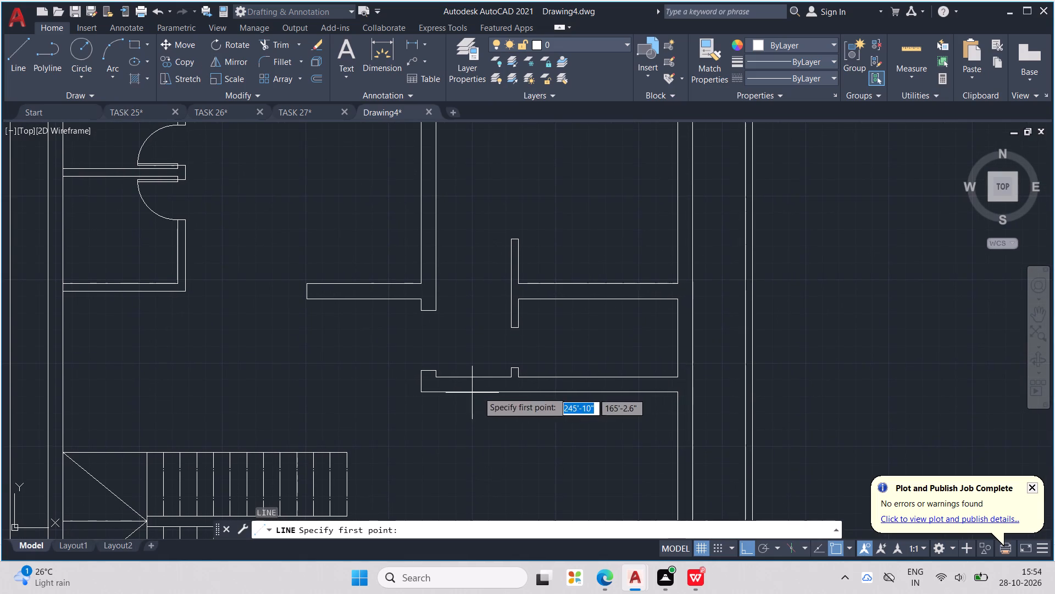
pyautogui.scroll(2, 513, 367)
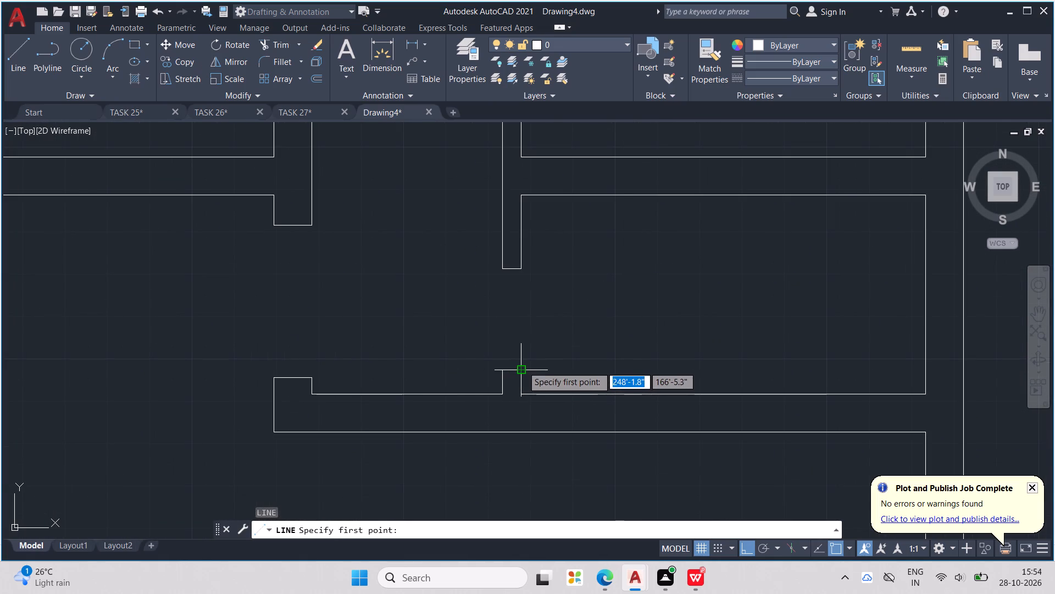
pyautogui.click(523, 366)
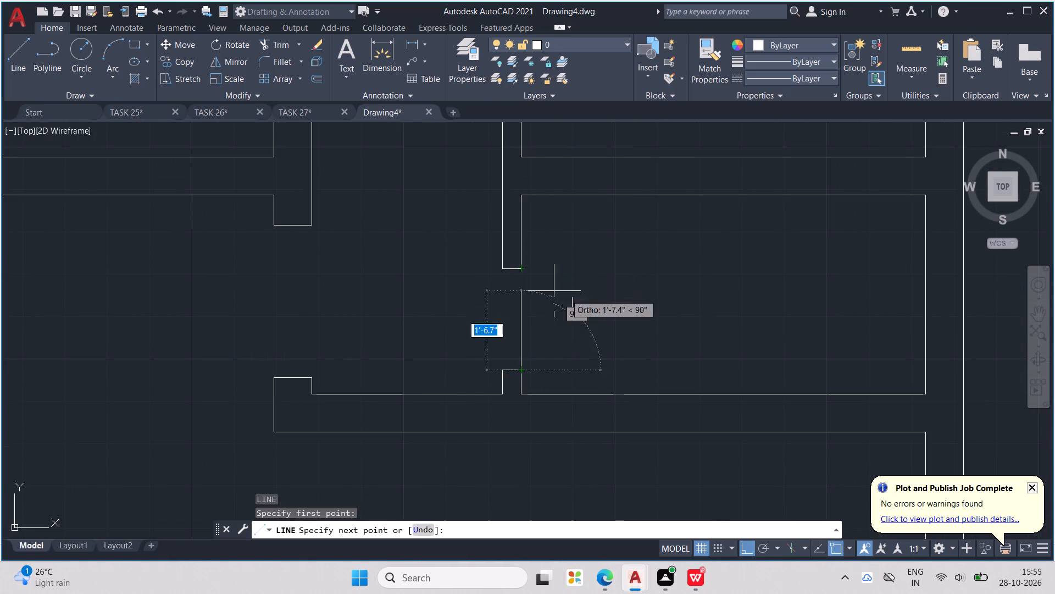
pyautogui.write("2'")
pyautogui.press('Return')
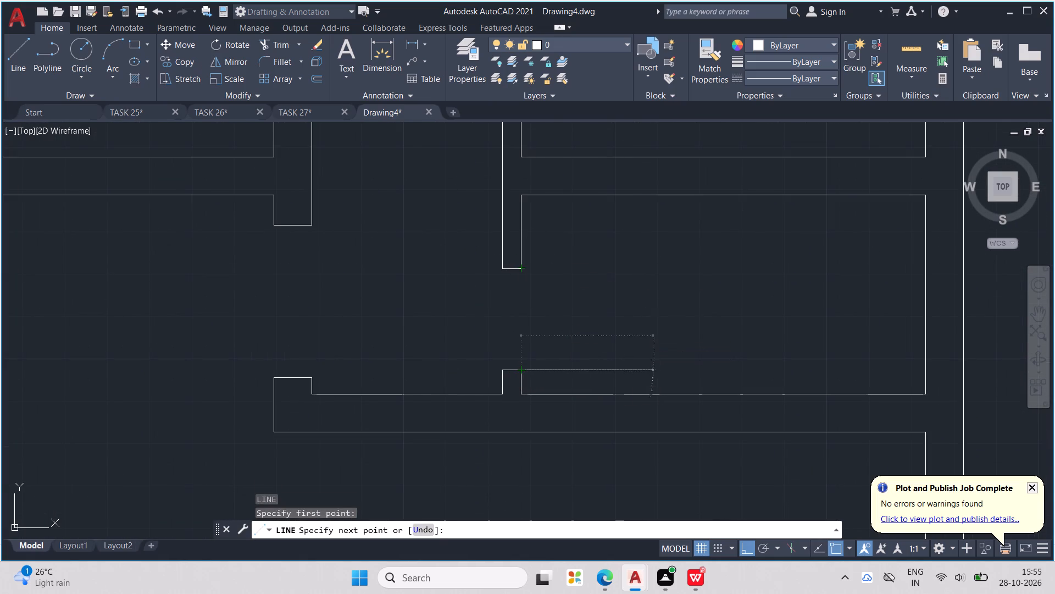
pyautogui.write('1"')
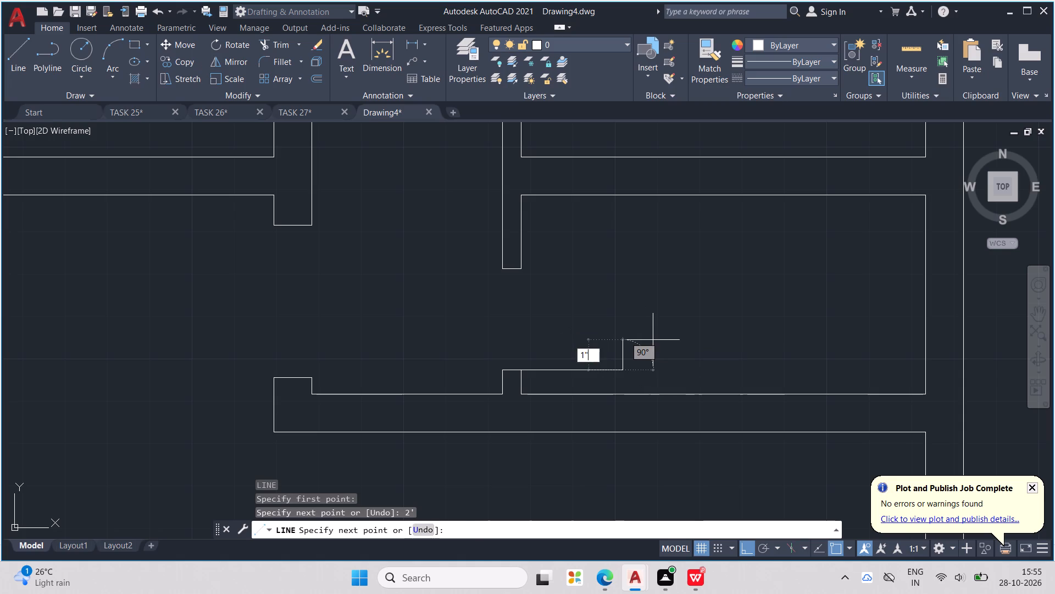
pyautogui.press('Return')
pyautogui.scroll(2, 520, 388)
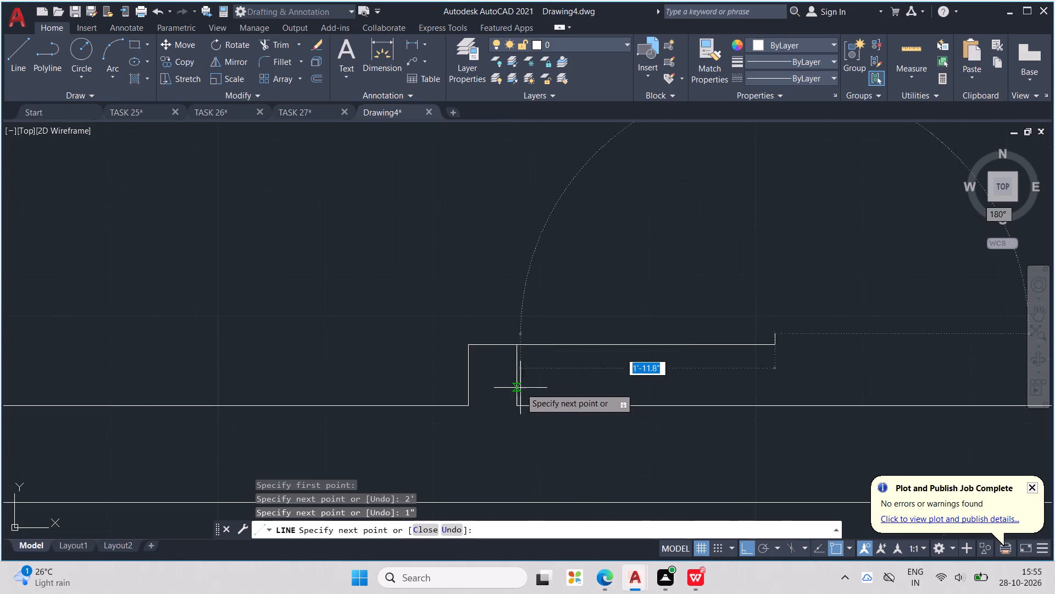
pyautogui.scroll(1, 524, 338)
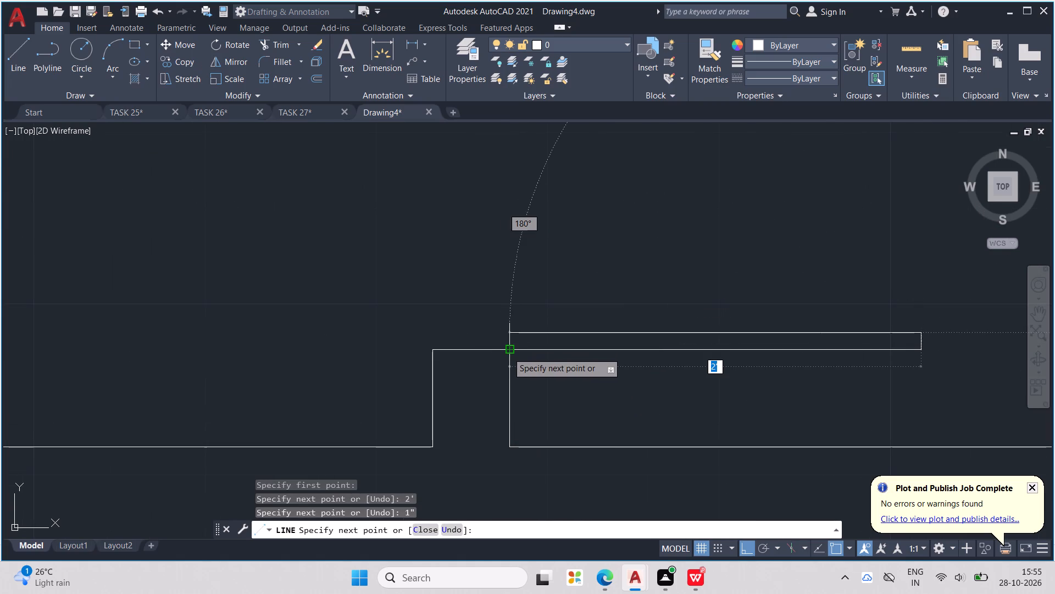
pyautogui.click(509, 334)
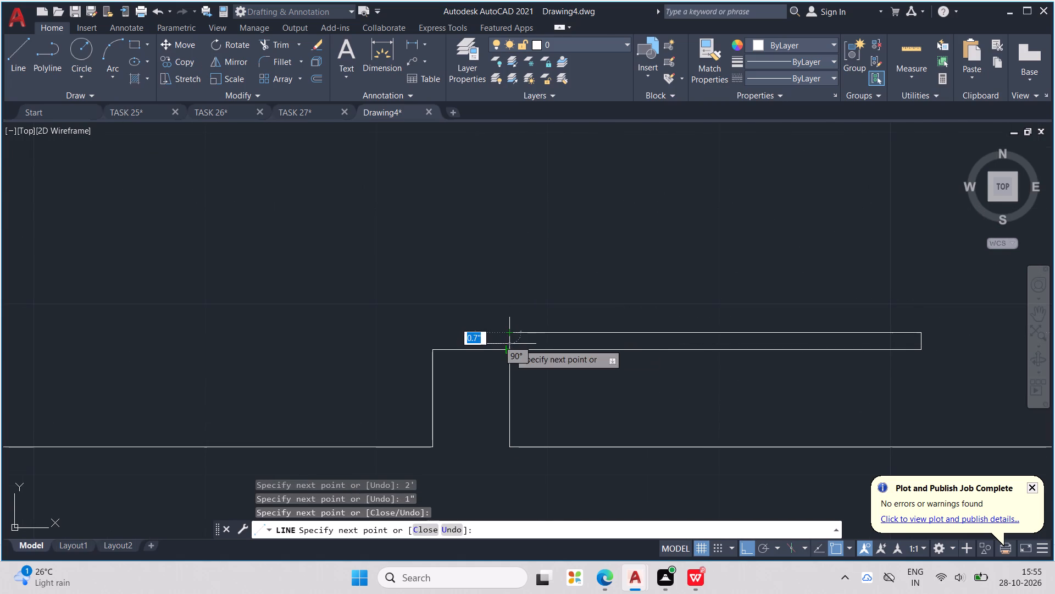
pyautogui.click(509, 344)
pyautogui.press('Escape')
pyautogui.press('Escape')
pyautogui.press('Escape')
pyautogui.press('Escape')
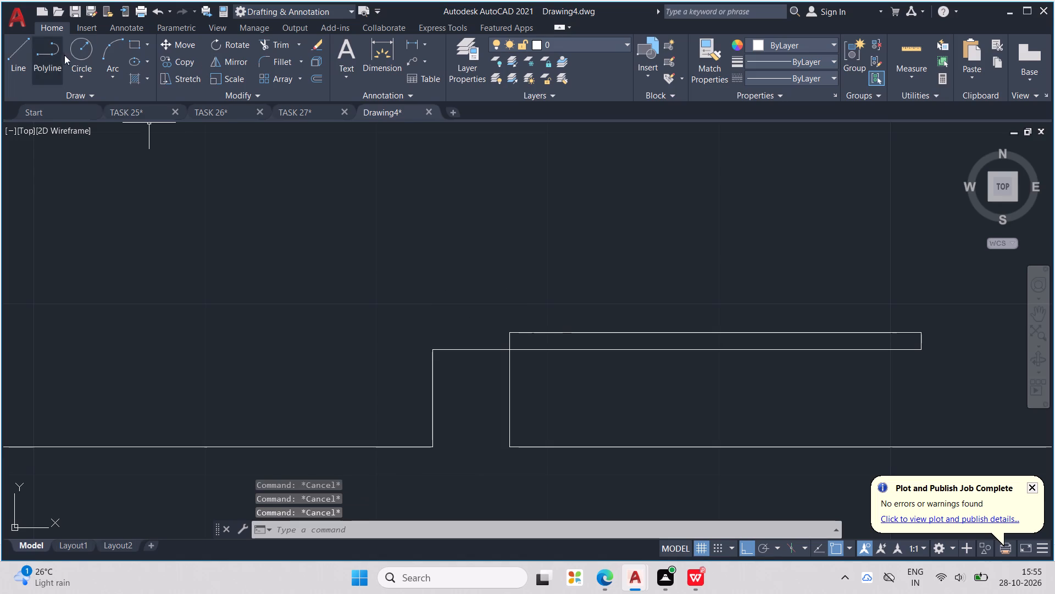
# Draw a three-point arc for the small east room's door swing from the leaf's free end to the opening's north jamb.
pyautogui.click(112, 42)
pyautogui.scroll(-2, 411, 185)
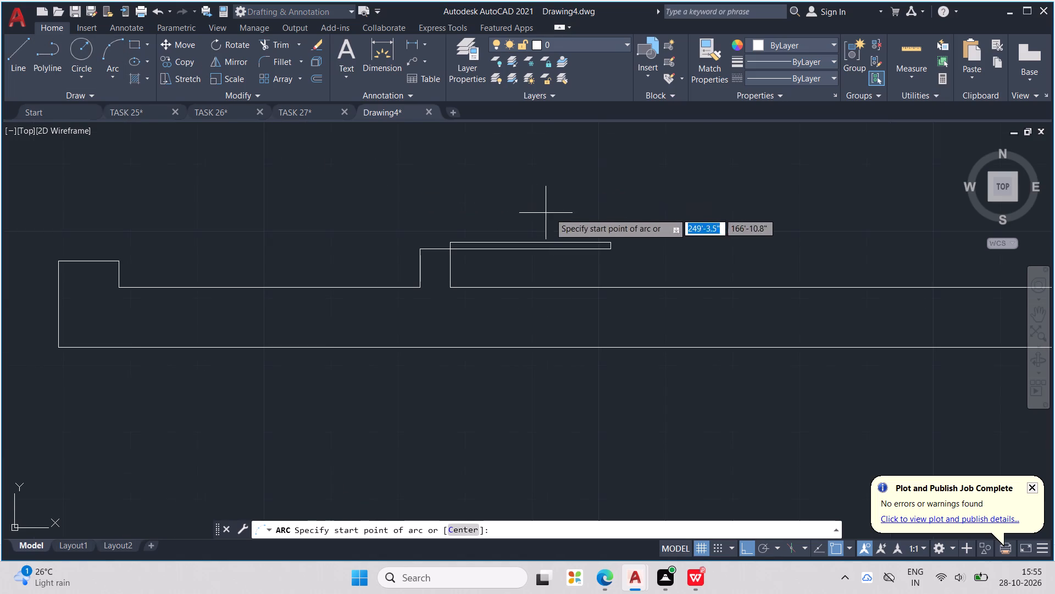
pyautogui.scroll(2, 569, 235)
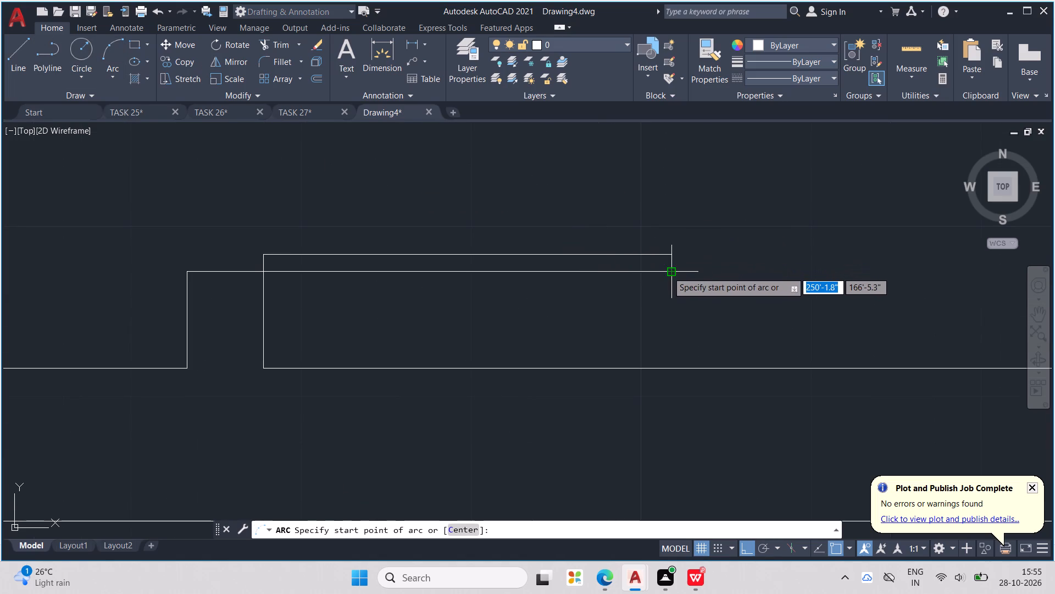
pyautogui.click(668, 272)
pyautogui.click(669, 256)
pyautogui.scroll(-3, 625, 245)
pyautogui.moveTo(630, 246); pyautogui.dragTo(692, 331, button='middle')
pyautogui.scroll(-1, 648, 261)
pyautogui.scroll(3, 635, 266)
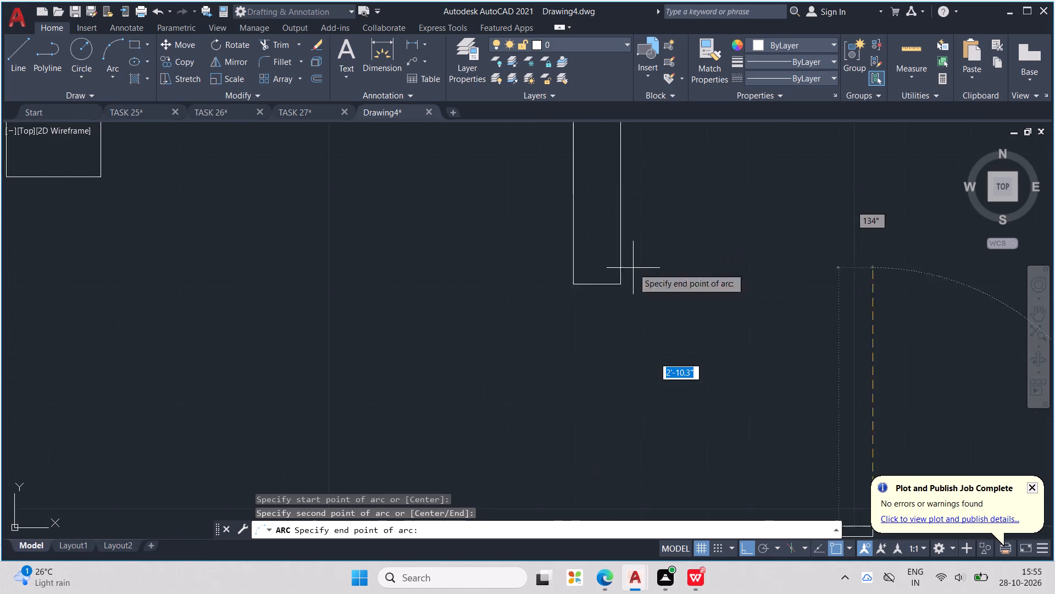
pyautogui.scroll(1, 633, 268)
pyautogui.click(617, 293)
pyautogui.scroll(-3, 619, 281)
pyautogui.press('Escape')
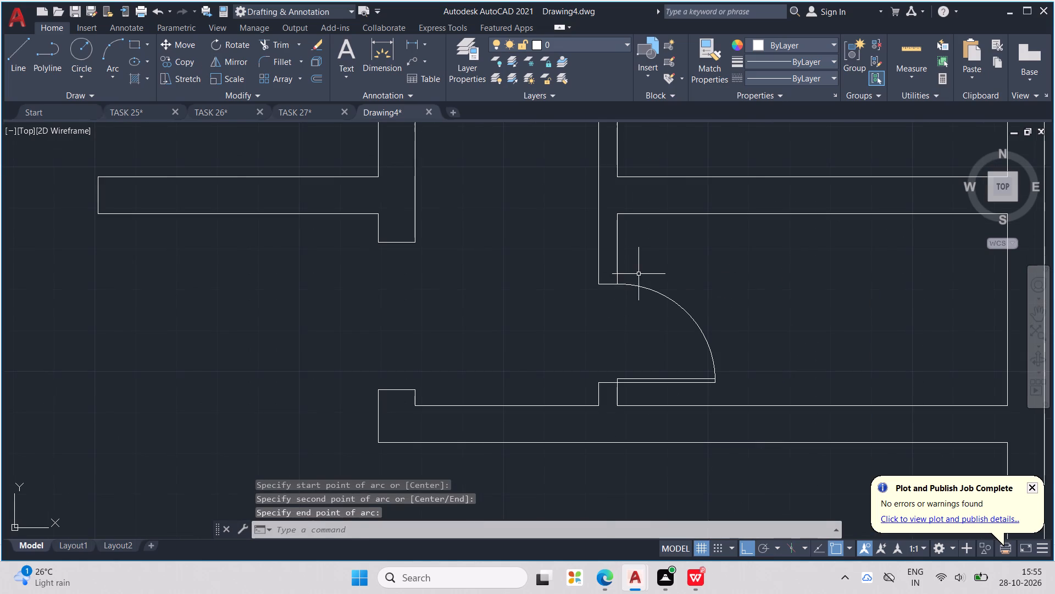
pyautogui.scroll(-3, 638, 274)
pyautogui.press('Escape')
pyautogui.press('Escape')
pyautogui.press('Escape')
pyautogui.press('Escape')
pyautogui.press('Escape')
pyautogui.press('Escape')
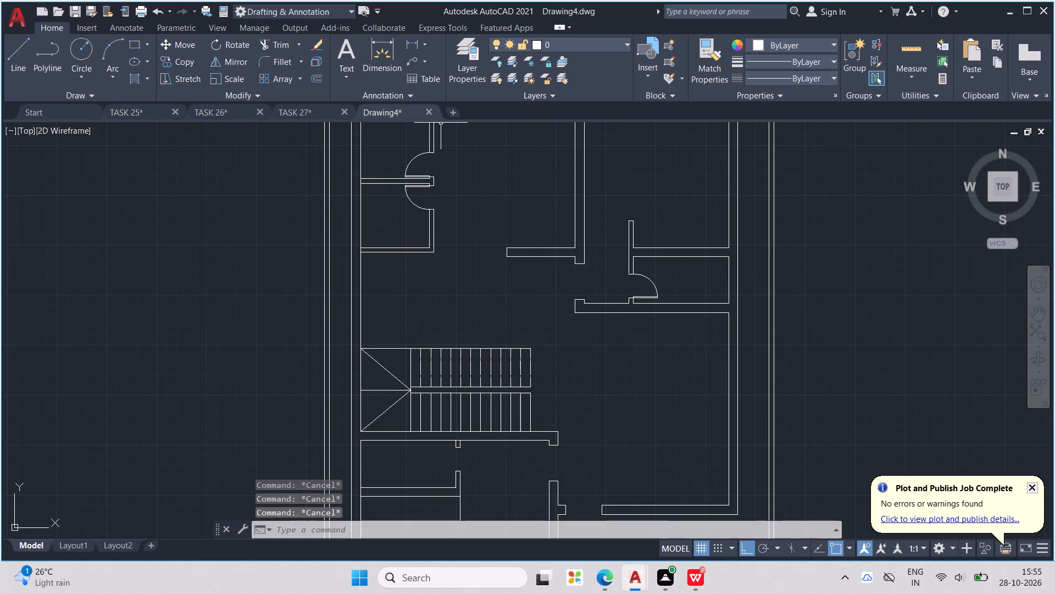
# Draw a 3' by 1" door leaf extending east from the south jamb of the wider opening, west of the small east room's door.
pyautogui.click(28, 45)
pyautogui.scroll(3, 544, 282)
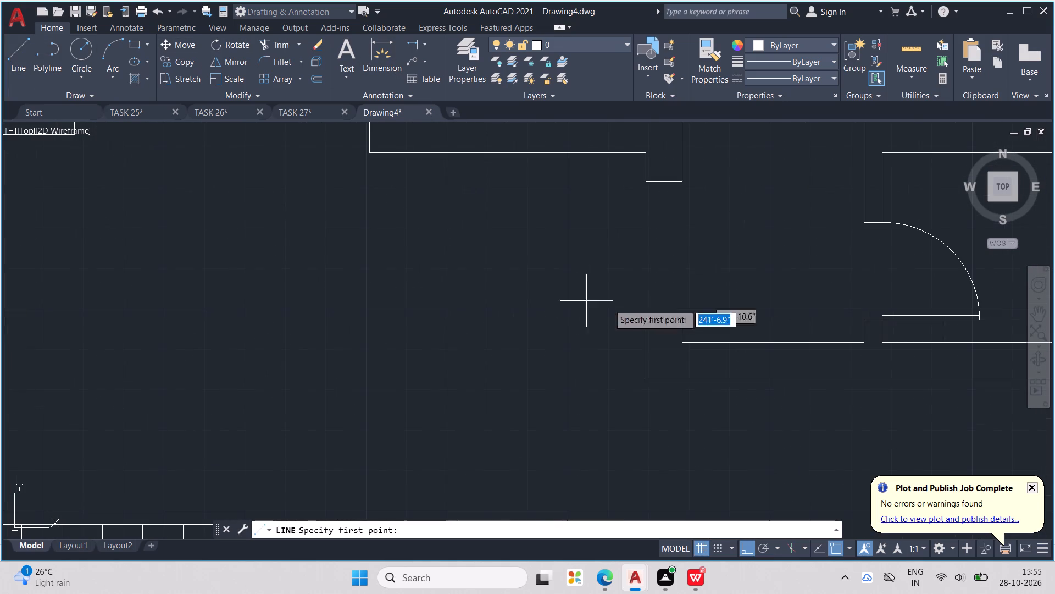
pyautogui.moveTo(697, 327); pyautogui.dragTo(537, 351, button='middle')
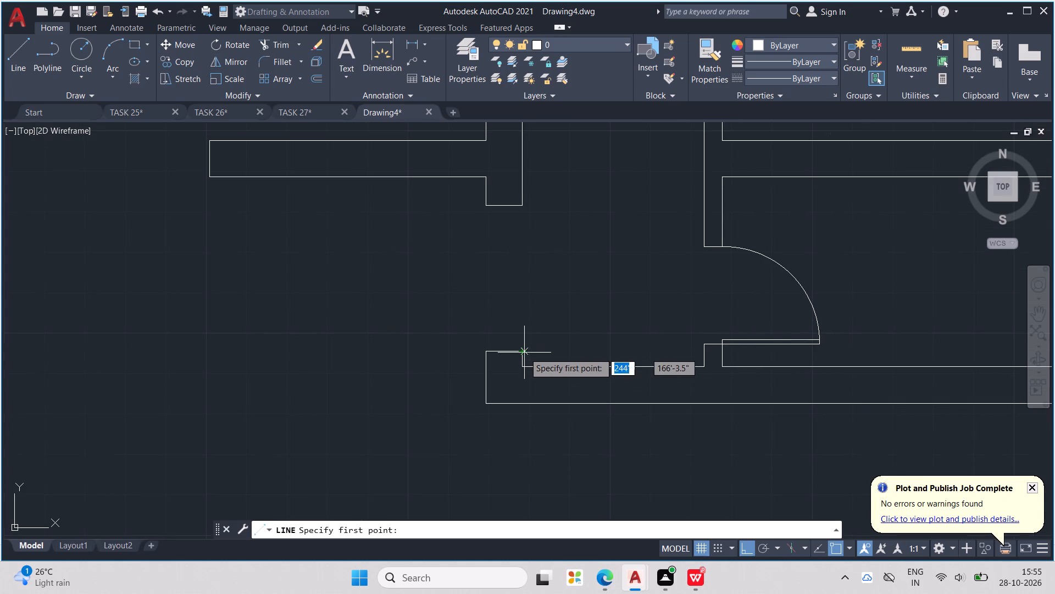
pyautogui.click(525, 349)
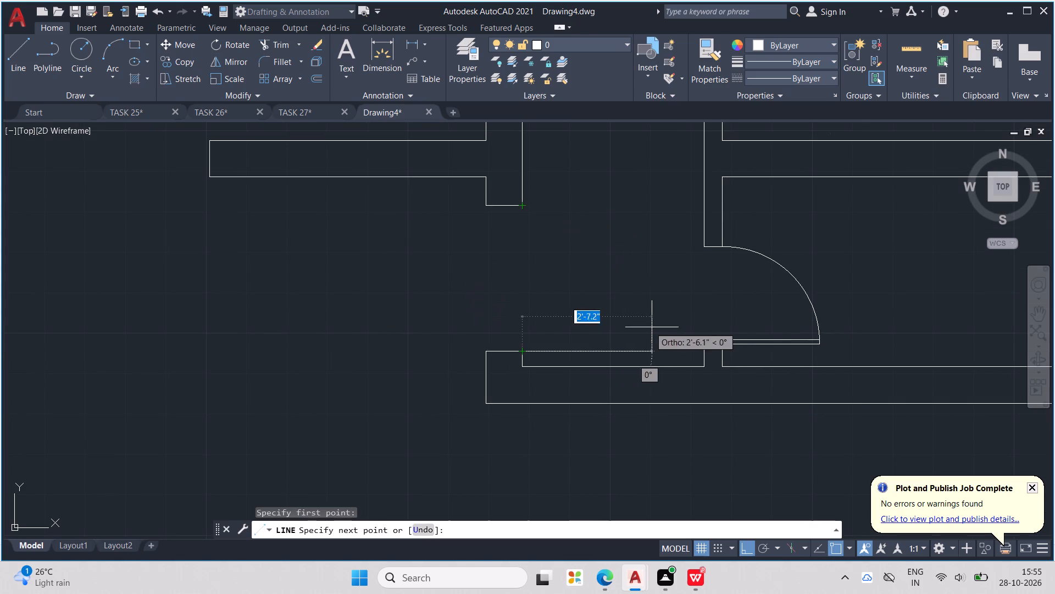
pyautogui.write("3'")
pyautogui.press('Return')
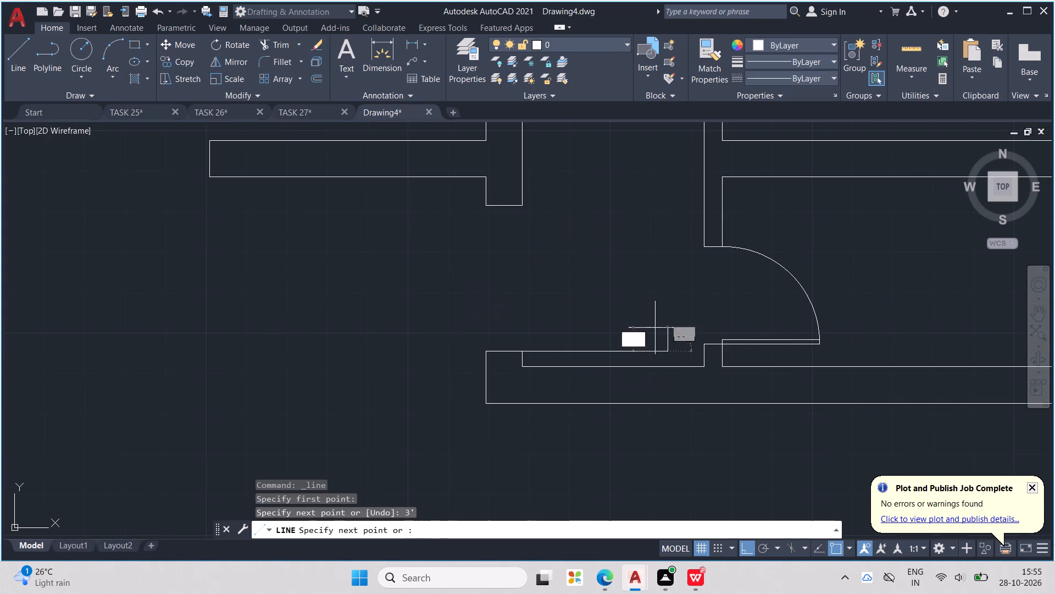
pyautogui.write('1"')
pyautogui.press('Return')
pyautogui.scroll(1, 563, 276)
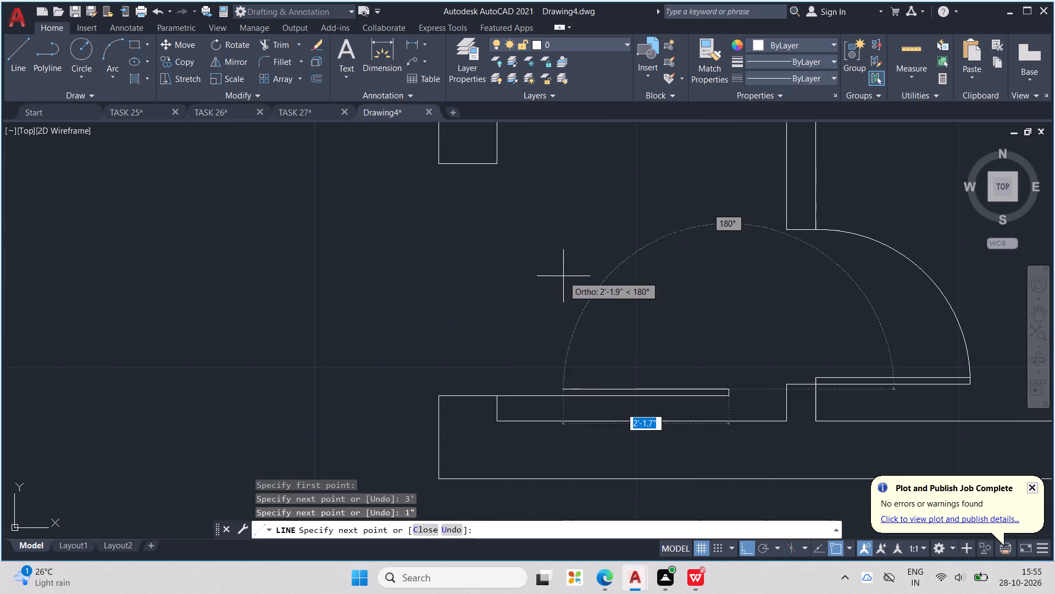
pyautogui.scroll(1, 537, 343)
pyautogui.moveTo(510, 394); pyautogui.dragTo(541, 292, button='middle')
pyautogui.scroll(2, 523, 294)
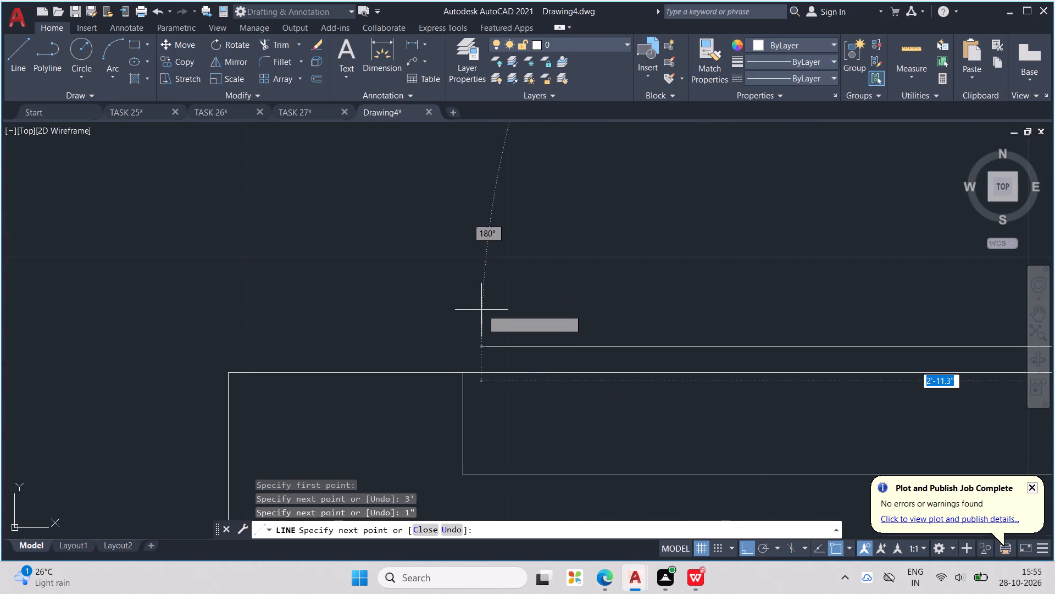
pyautogui.click(460, 345)
pyautogui.click(462, 370)
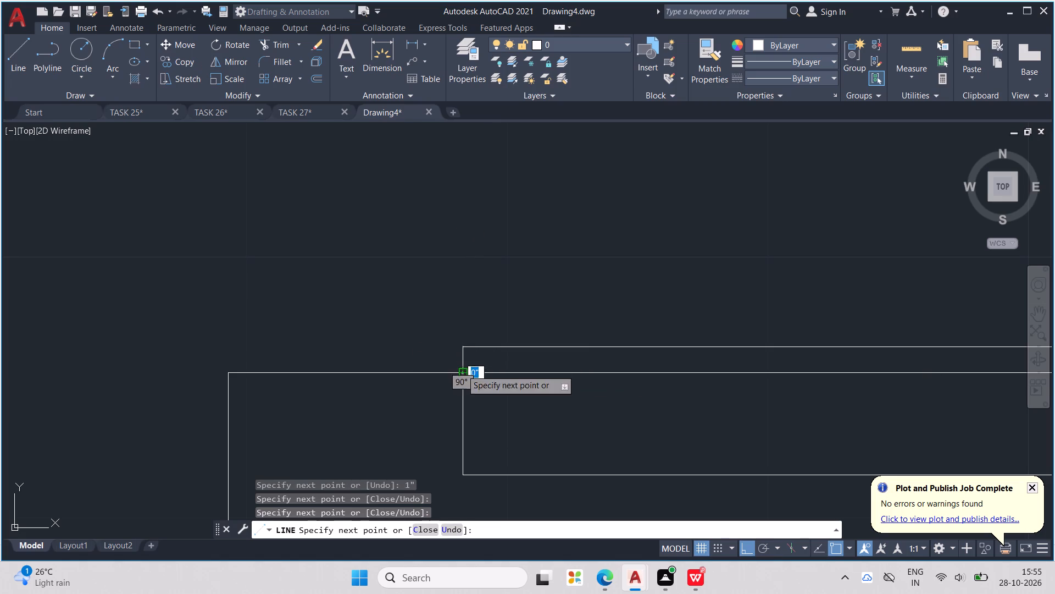
pyautogui.press('Escape')
pyautogui.scroll(-3, 462, 348)
pyautogui.press('Escape')
pyautogui.press('Escape')
pyautogui.scroll(-2, 476, 321)
pyautogui.press('Escape')
pyautogui.press('Escape')
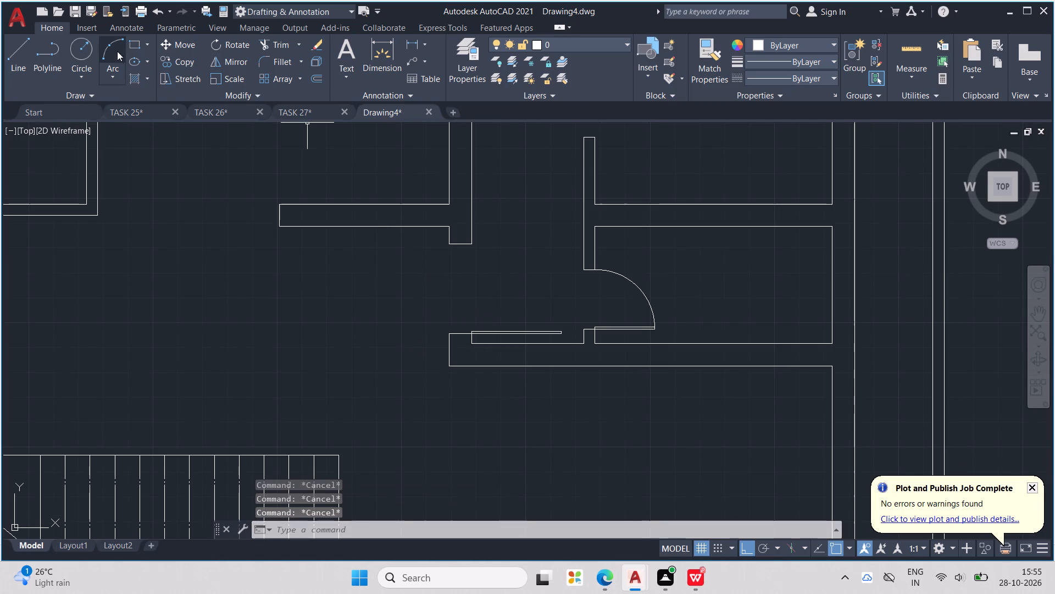
# Draw a three-point arc for the 3' door's swing from its leaf's free end to the opening's north jamb.
pyautogui.click(115, 46)
pyautogui.scroll(2, 588, 326)
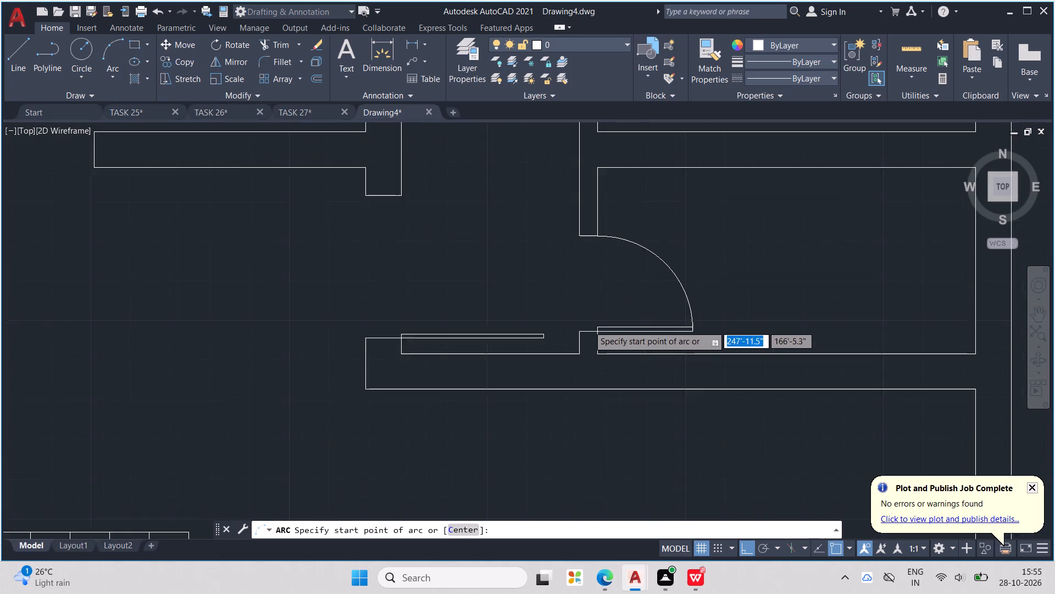
pyautogui.scroll(3, 498, 361)
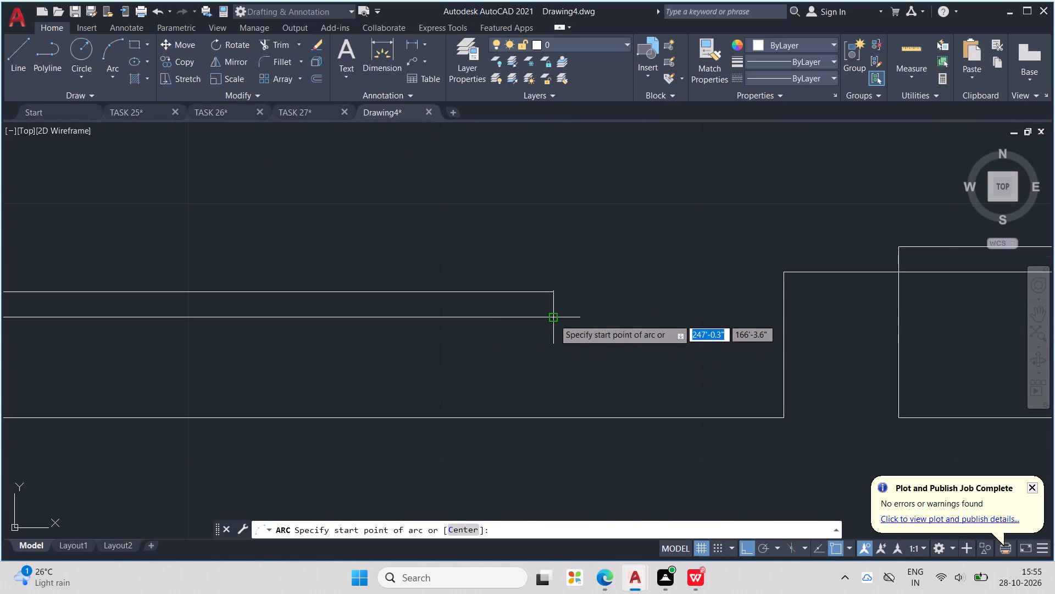
pyautogui.click(554, 317)
pyautogui.click(554, 293)
pyautogui.scroll(-3, 554, 269)
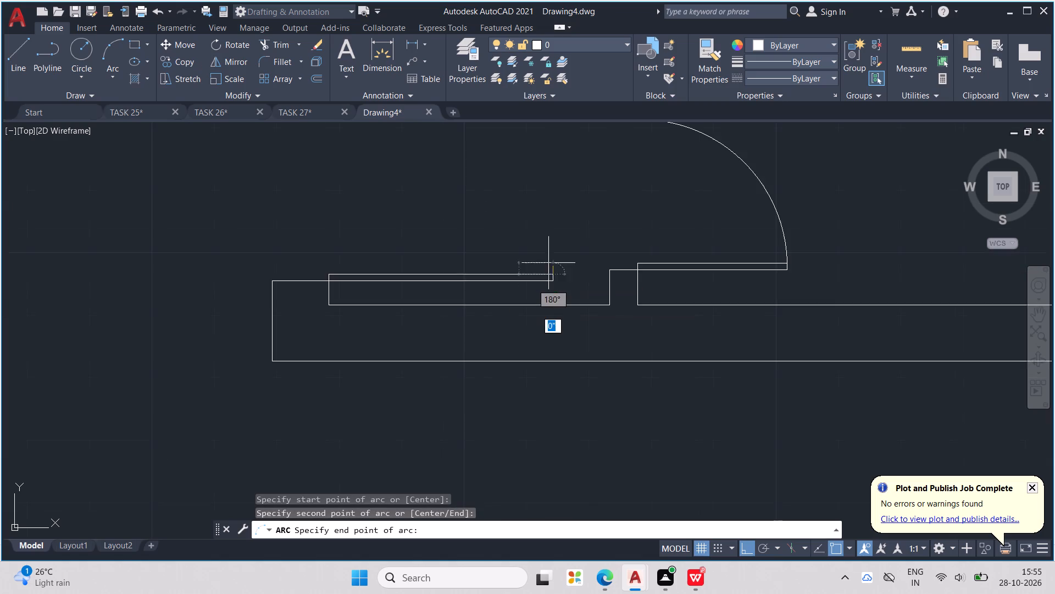
pyautogui.moveTo(543, 243); pyautogui.dragTo(652, 416, button='middle')
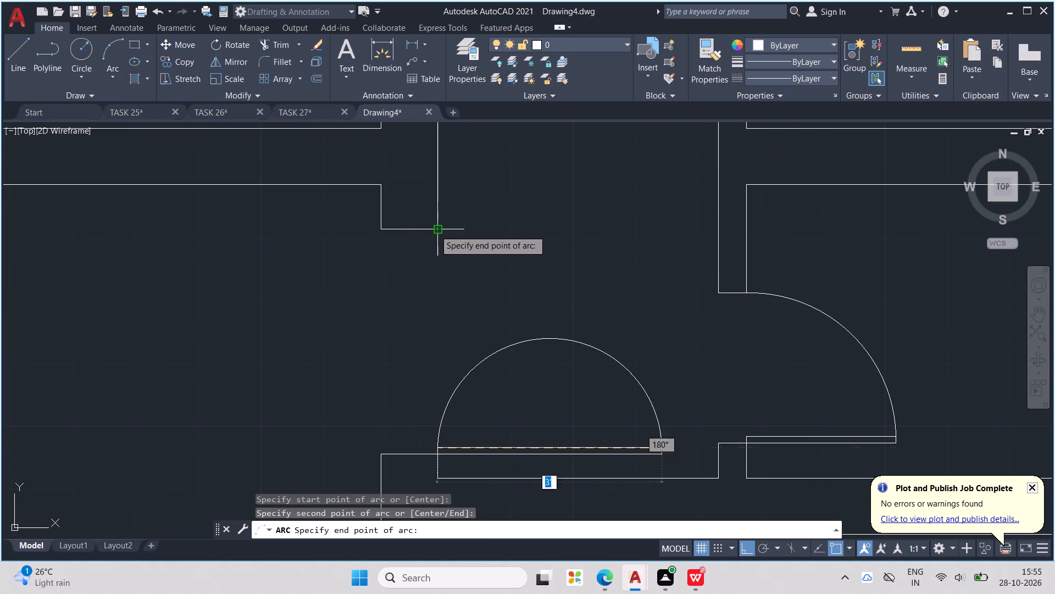
pyautogui.click(435, 230)
pyautogui.scroll(-3, 501, 250)
pyautogui.press('Escape')
pyautogui.press('Escape')
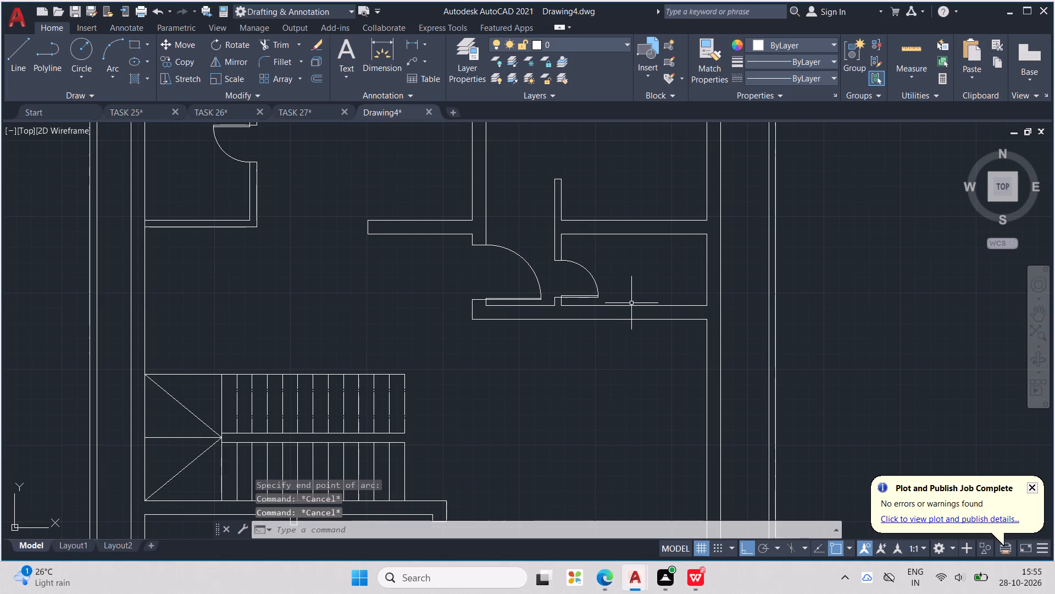
# Draw a 2' by 1" door leaf extending west from the north jamb of the small room's opening south of the staircase.
pyautogui.press('Escape')
pyautogui.scroll(-2, 629, 302)
pyautogui.moveTo(629, 302); pyautogui.dragTo(640, 275, button='middle')
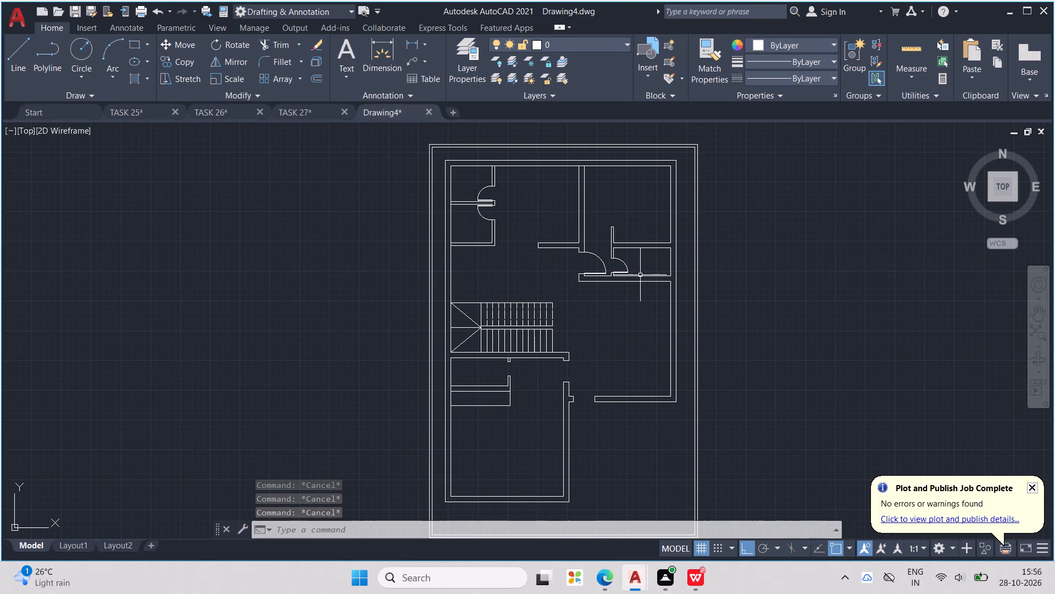
pyautogui.scroll(2, 475, 358)
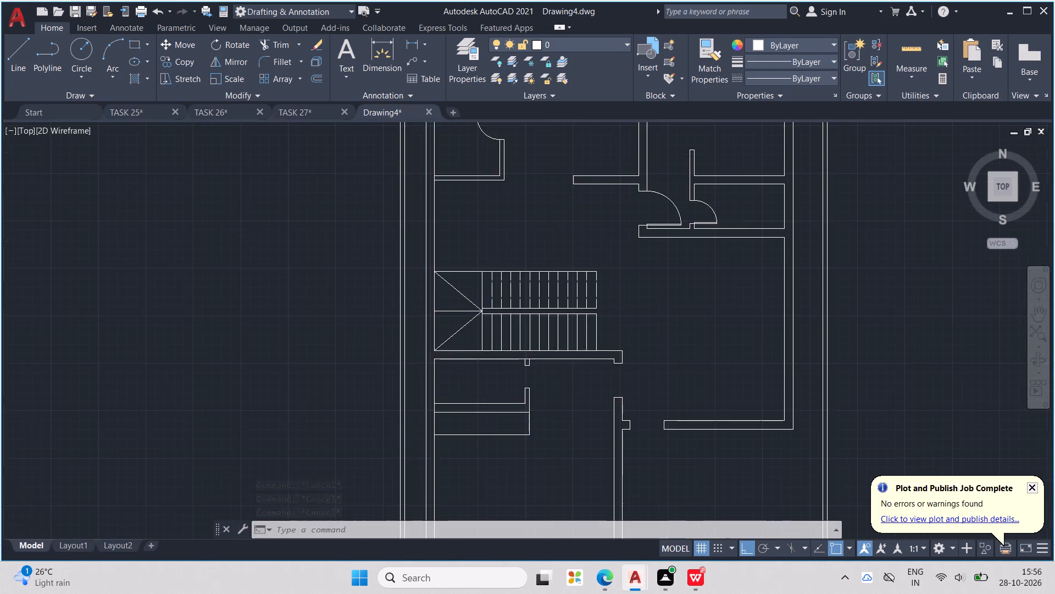
pyautogui.scroll(1, 560, 364)
pyautogui.moveTo(596, 383); pyautogui.dragTo(581, 329, button='middle')
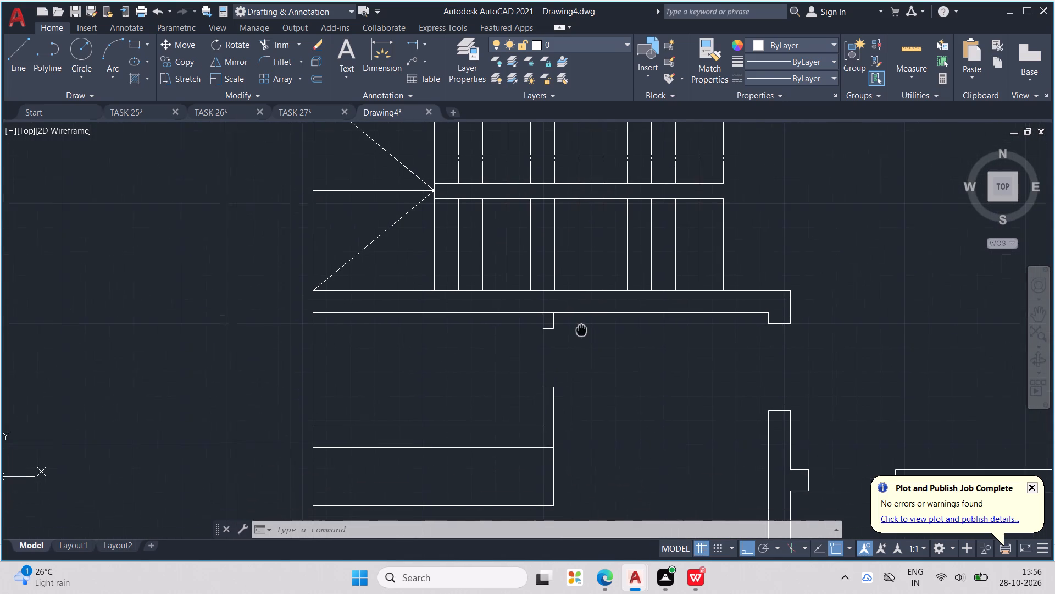
pyautogui.moveTo(581, 329); pyautogui.dragTo(580, 327, button='middle')
pyautogui.press('Escape')
pyautogui.press('Escape')
pyautogui.press('Escape')
pyautogui.press('l')
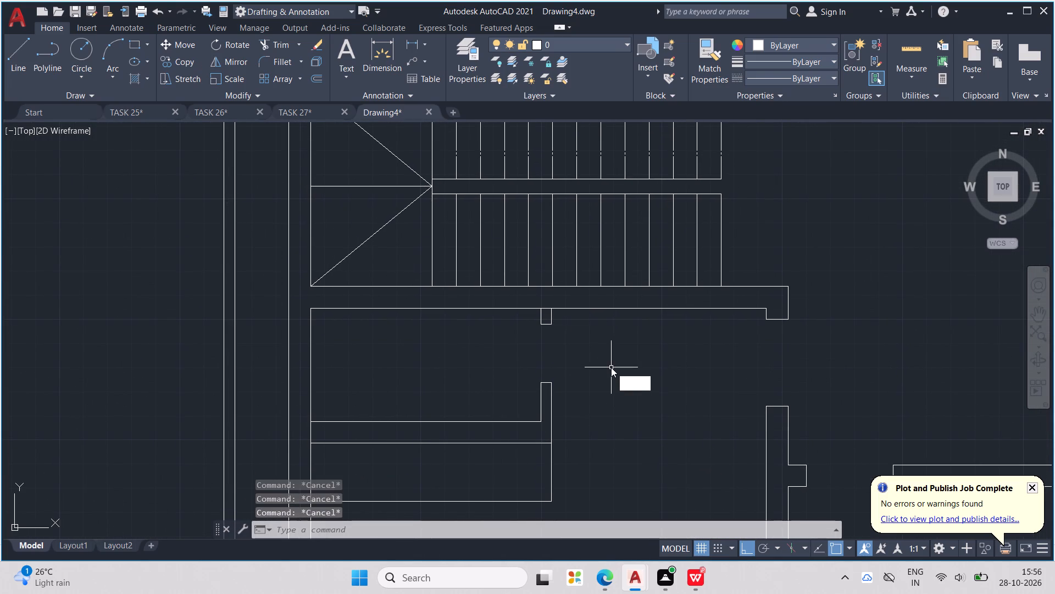
pyautogui.press('Return')
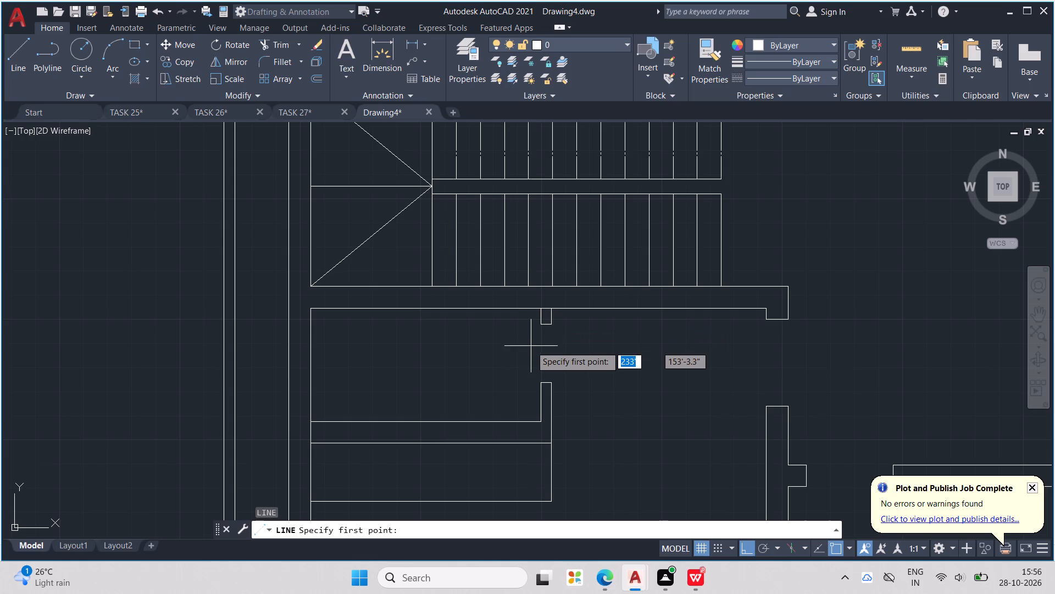
pyautogui.scroll(2, 531, 328)
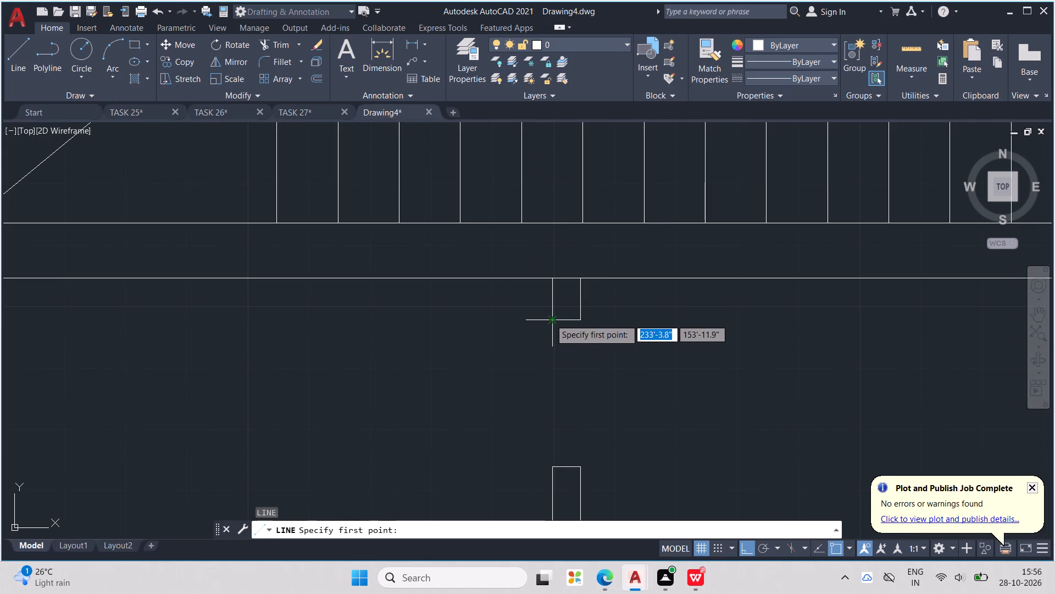
pyautogui.click(550, 319)
pyautogui.write("2'")
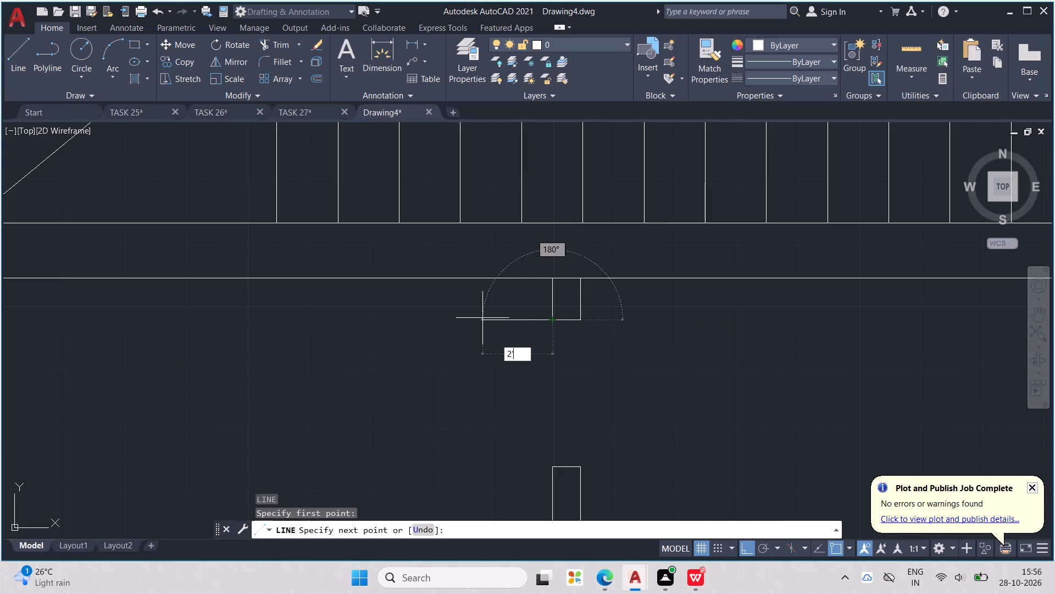
pyautogui.press('Return')
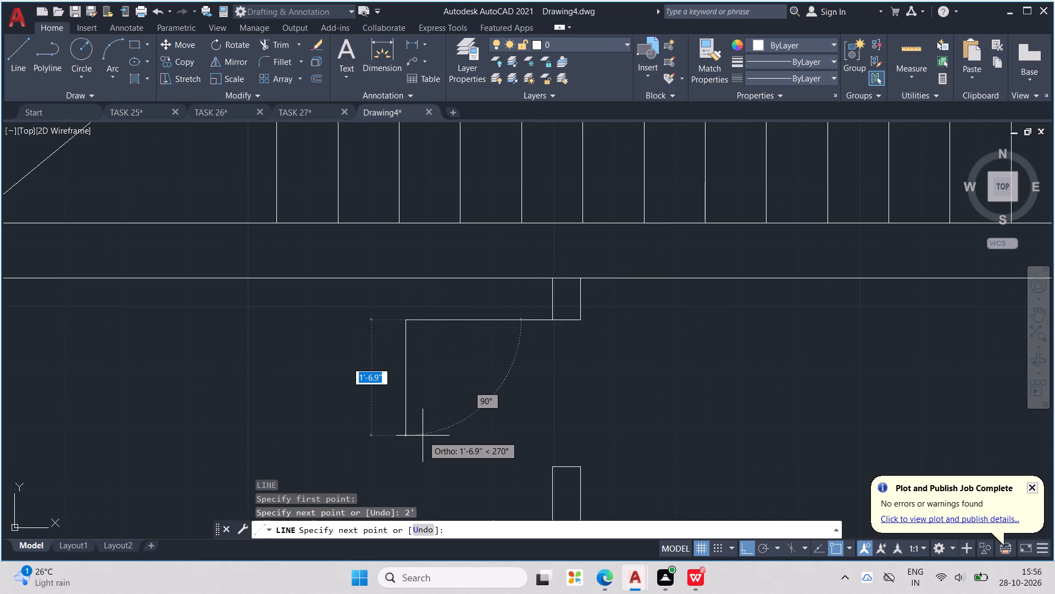
pyautogui.write('1"')
pyautogui.press('Return')
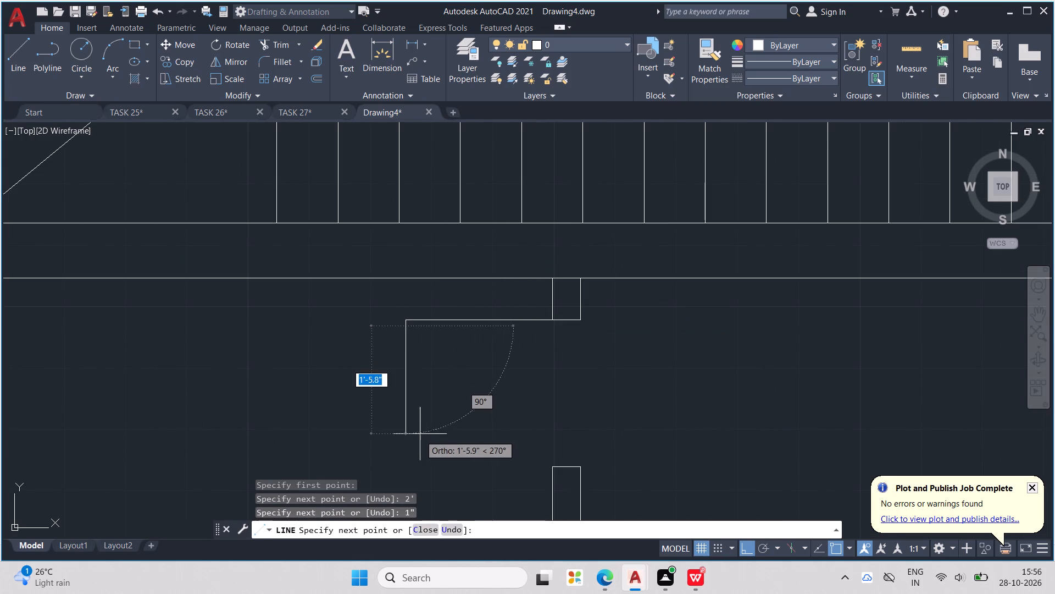
pyautogui.write("2'")
pyautogui.press('Return')
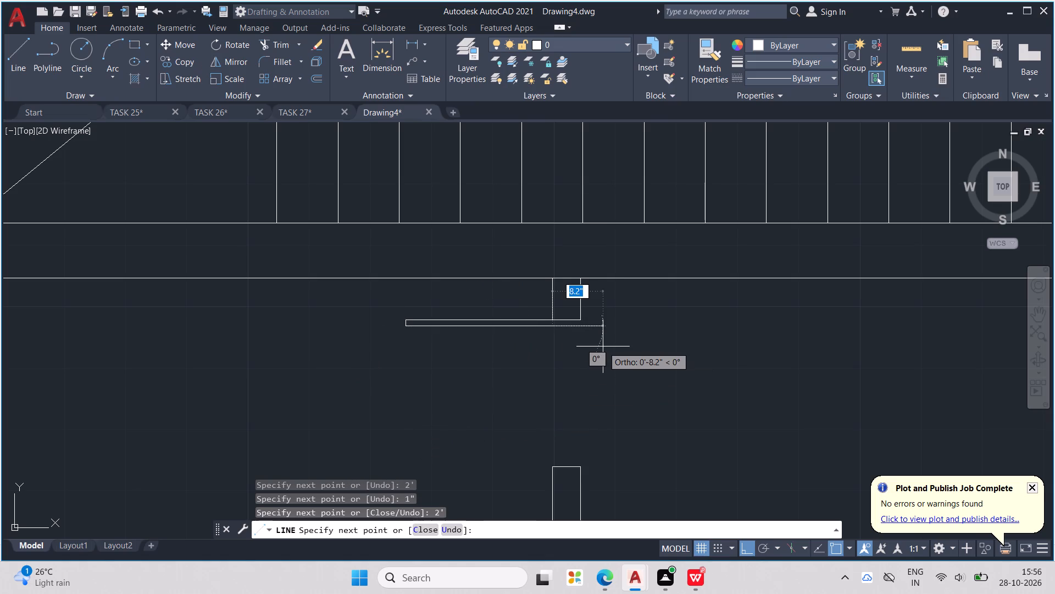
pyautogui.click(552, 321)
pyautogui.press('Escape')
pyautogui.press('Escape')
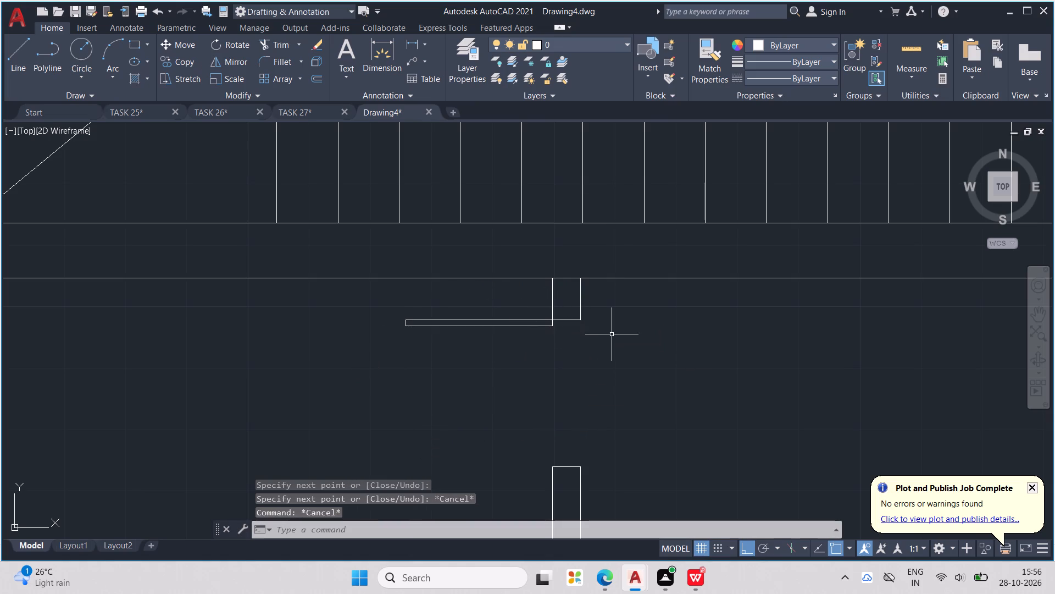
pyautogui.press('Escape')
pyautogui.press('Escape')
# Draw a three-point arc for this 2' door's swing from the leaf's free end to the opening's south jamb.
pyautogui.click(114, 47)
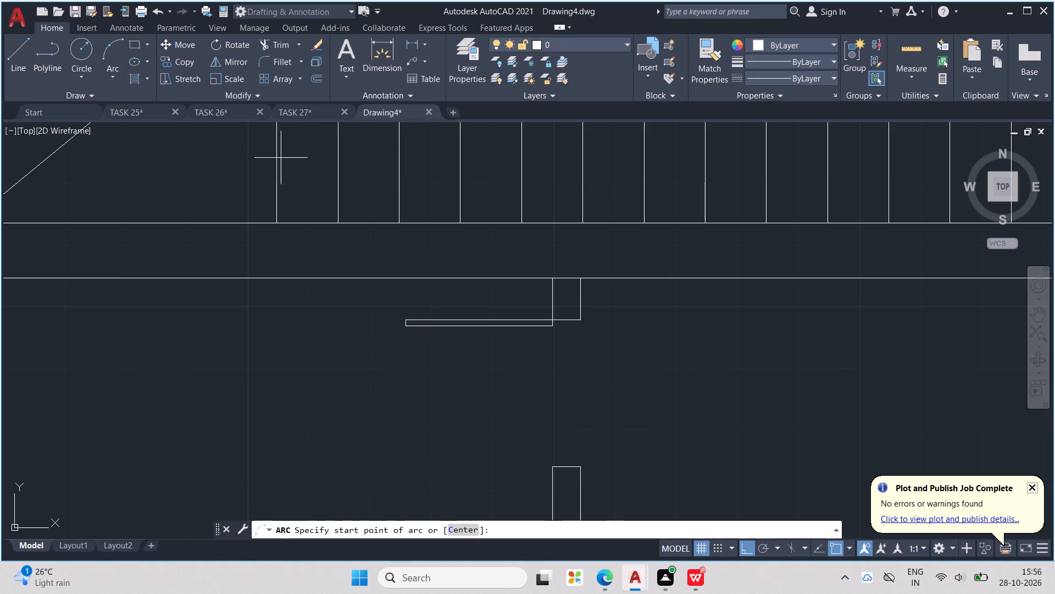
pyautogui.moveTo(430, 337); pyautogui.dragTo(495, 337, button='middle')
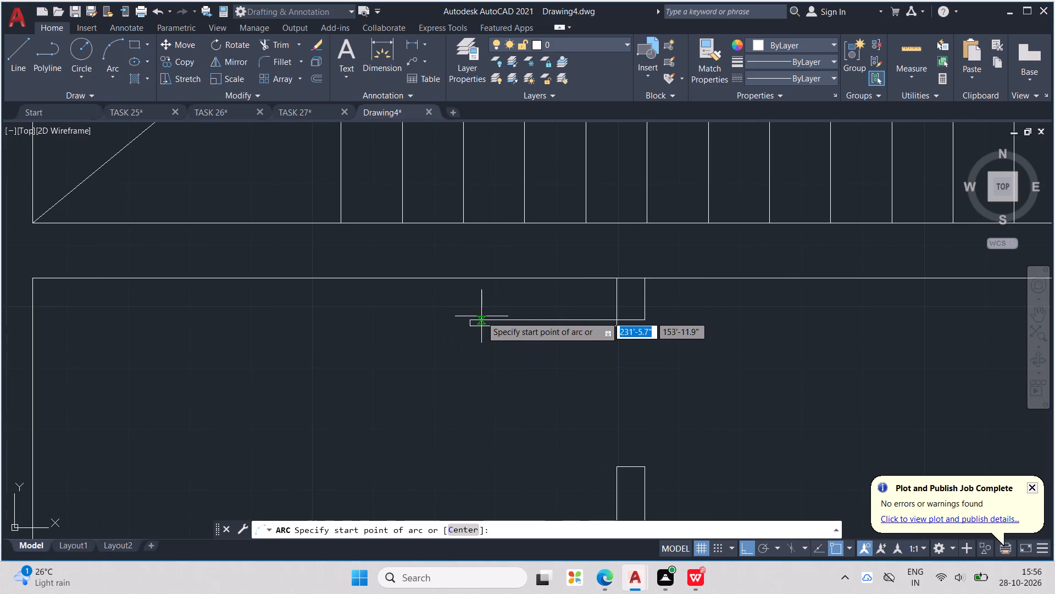
pyautogui.scroll(3, 478, 328)
pyautogui.scroll(1, 447, 291)
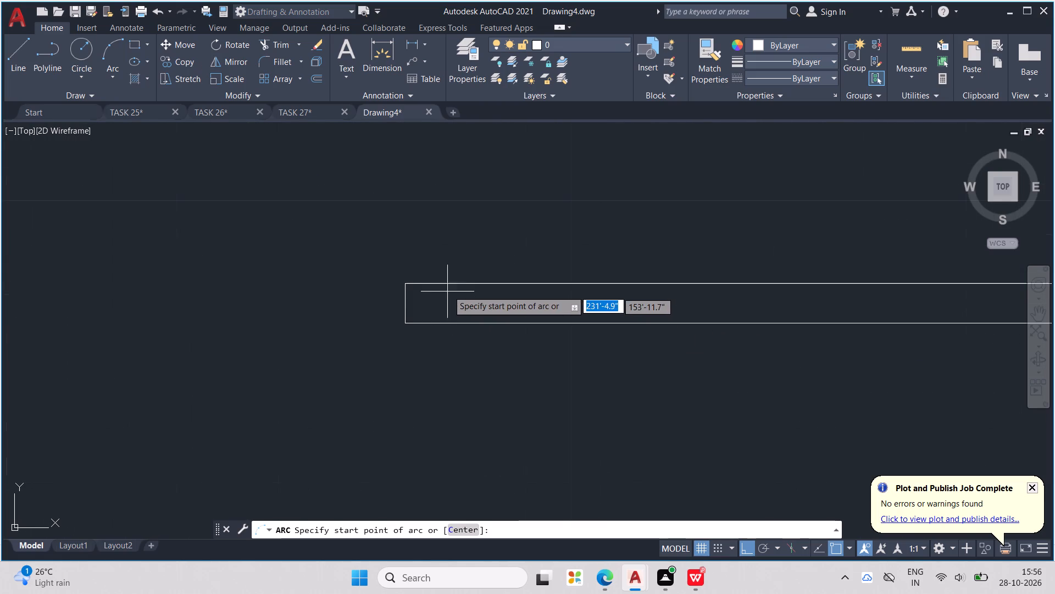
pyautogui.click(402, 285)
pyautogui.click(403, 319)
pyautogui.scroll(-1, 403, 285)
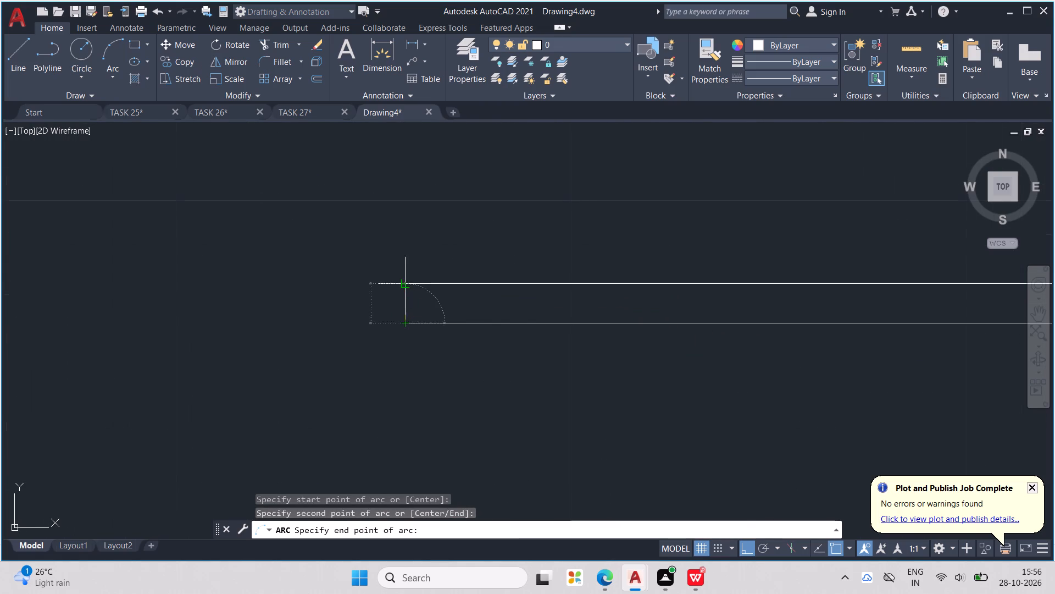
pyautogui.scroll(-1, 403, 285)
pyautogui.moveTo(487, 351); pyautogui.dragTo(427, 268, button='middle')
pyautogui.scroll(-2, 406, 249)
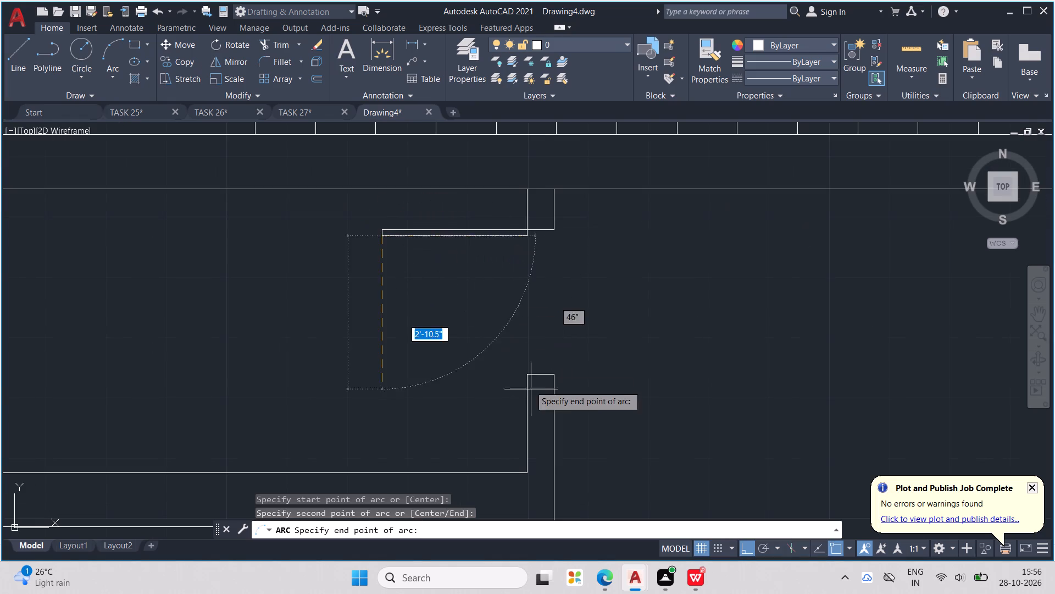
pyautogui.click(527, 374)
pyautogui.scroll(-3, 532, 364)
pyautogui.press('Escape')
pyautogui.press('Escape')
pyautogui.press('Escape')
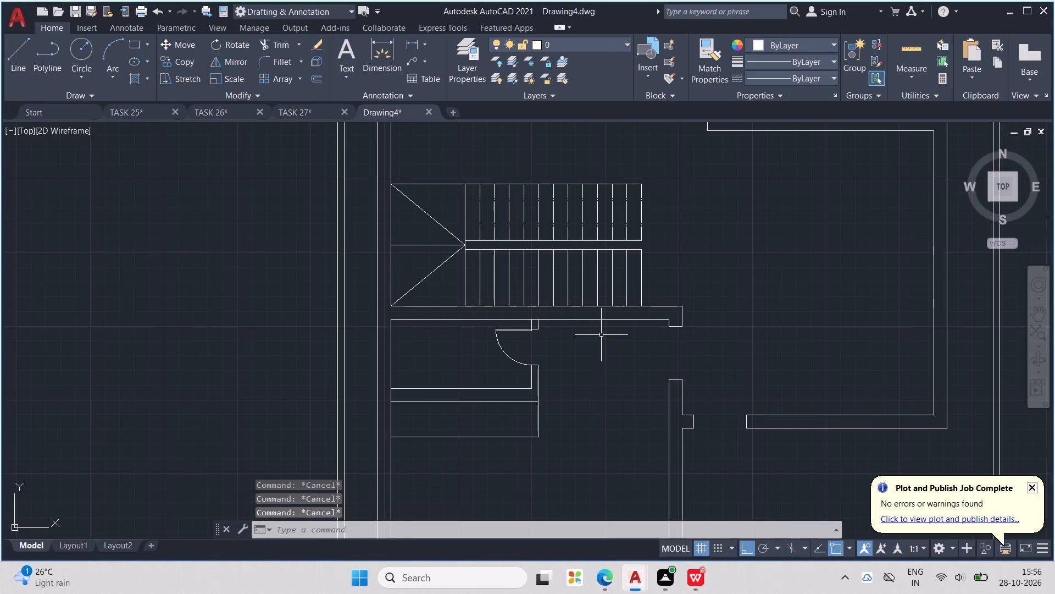
# Draw a 3' by 1" door leaf extending west from the north jamb of the opening at the east end of the staircase's south wall.
pyautogui.moveTo(596, 324); pyautogui.dragTo(501, 292, button='middle')
pyautogui.press('Escape')
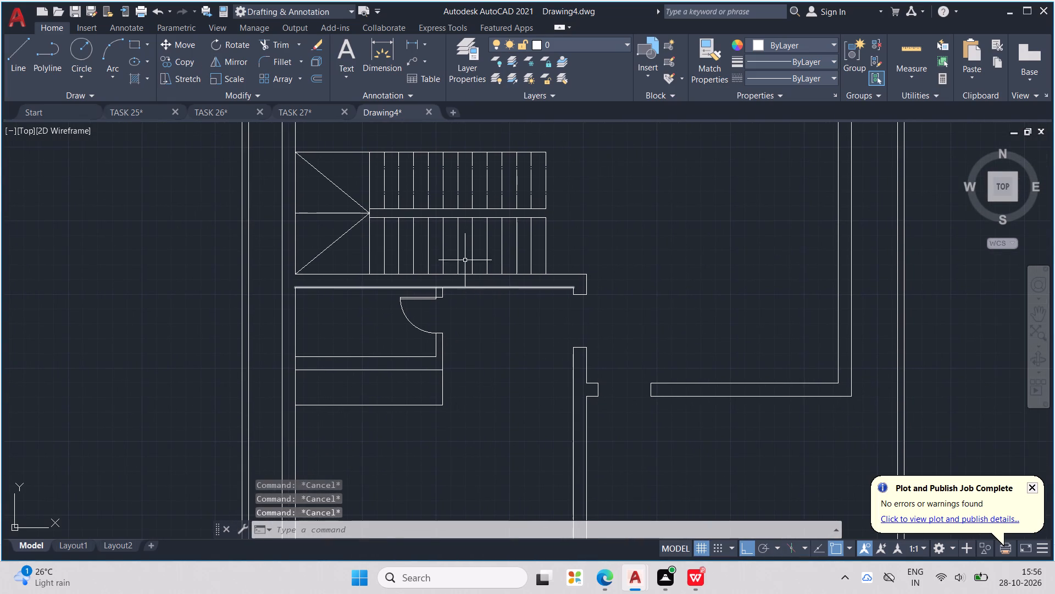
pyautogui.press('Escape')
pyautogui.click(28, 47)
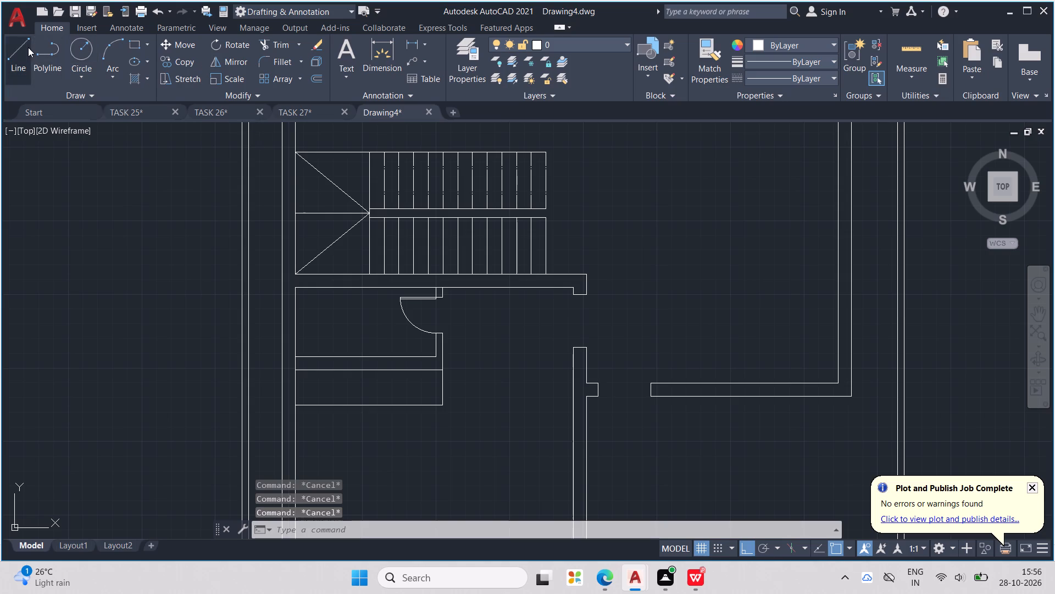
pyautogui.scroll(1, 540, 307)
pyautogui.scroll(3, 608, 292)
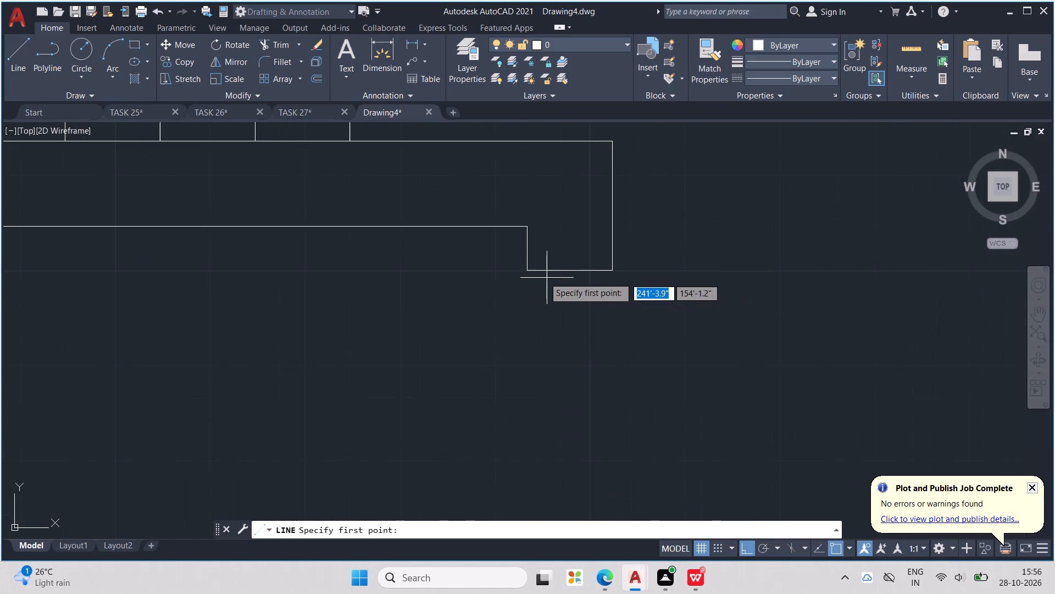
pyautogui.click(531, 274)
pyautogui.moveTo(530, 274); pyautogui.dragTo(782, 329, button='middle')
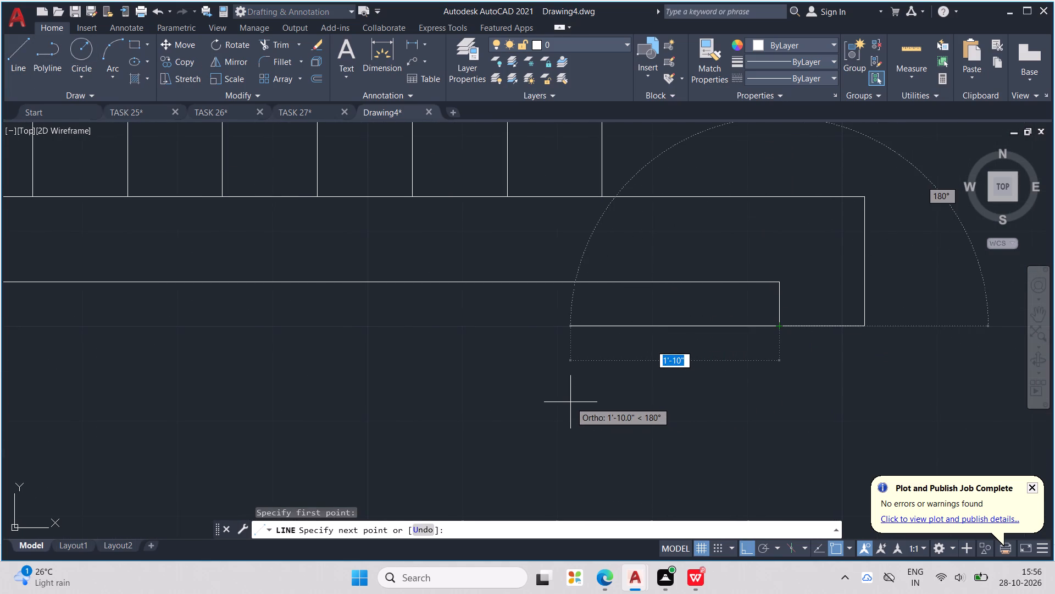
pyautogui.write("3'")
pyautogui.press('Return')
pyautogui.scroll(-4, 577, 398)
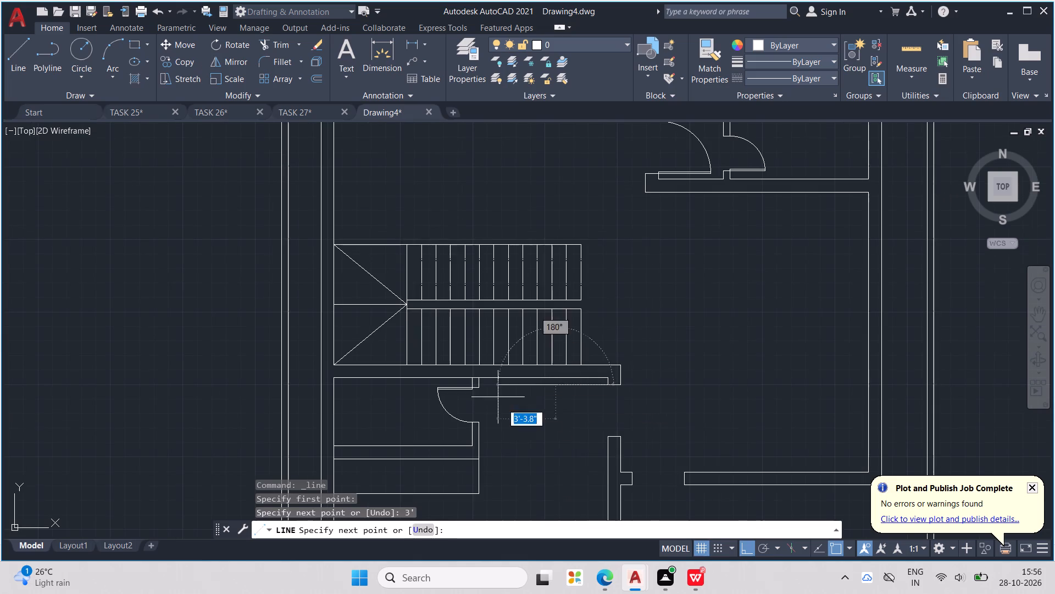
pyautogui.write('1"')
pyautogui.press('Return')
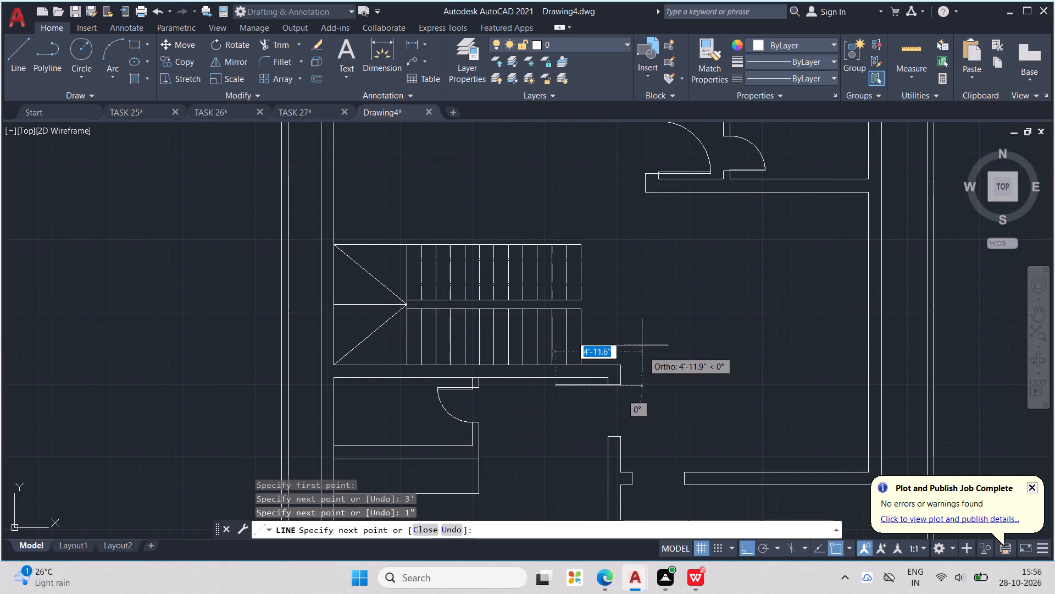
pyautogui.scroll(1, 599, 378)
pyautogui.scroll(2, 629, 421)
pyautogui.scroll(2, 591, 368)
pyautogui.scroll(1, 552, 305)
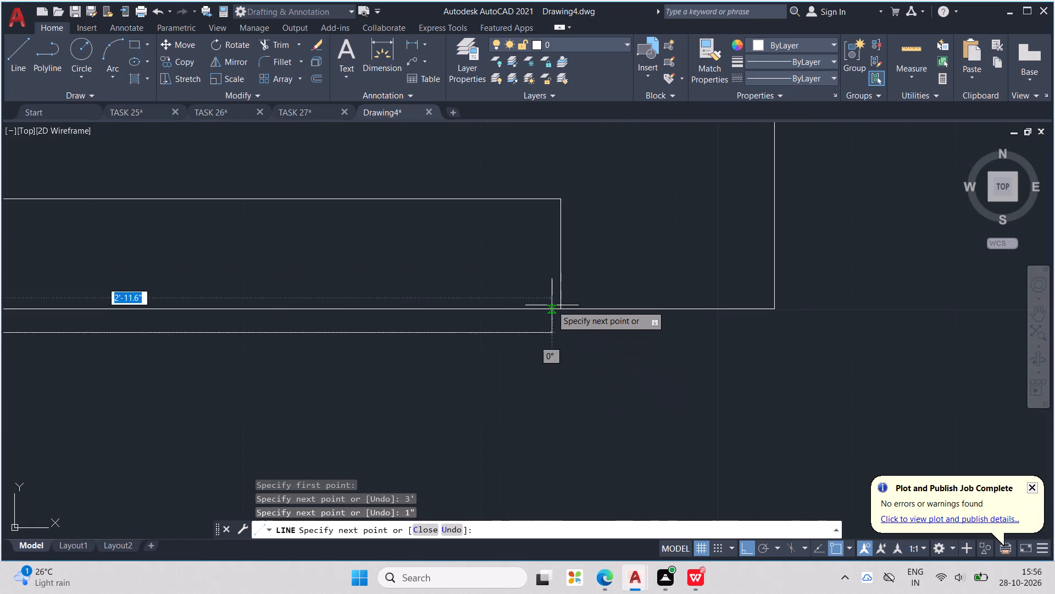
pyautogui.click(563, 336)
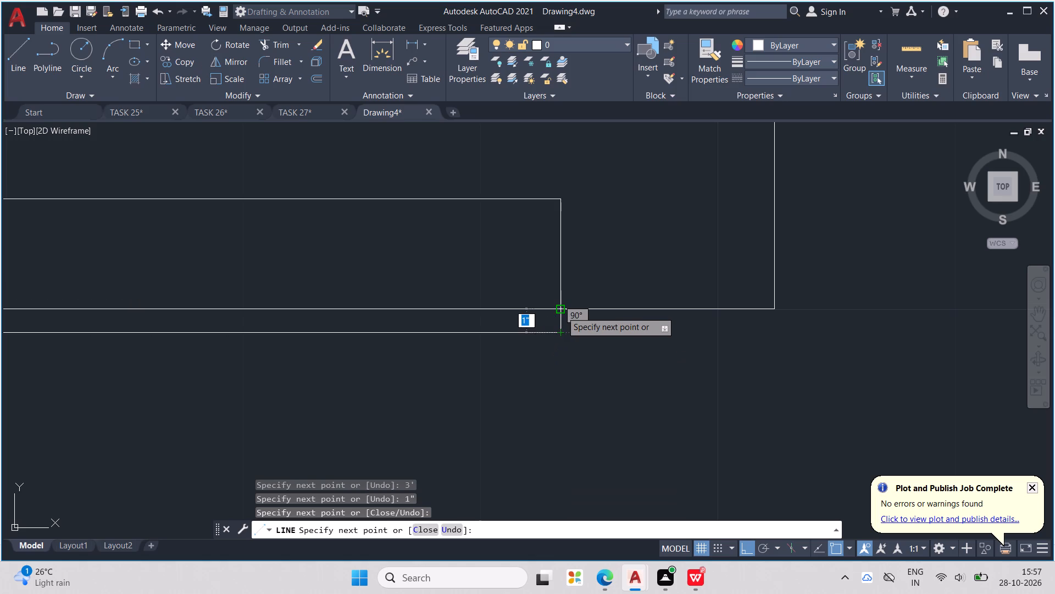
pyautogui.click(560, 309)
pyautogui.press('Escape')
pyautogui.press('Escape')
pyautogui.press('Escape')
pyautogui.press('Escape')
pyautogui.press('Escape')
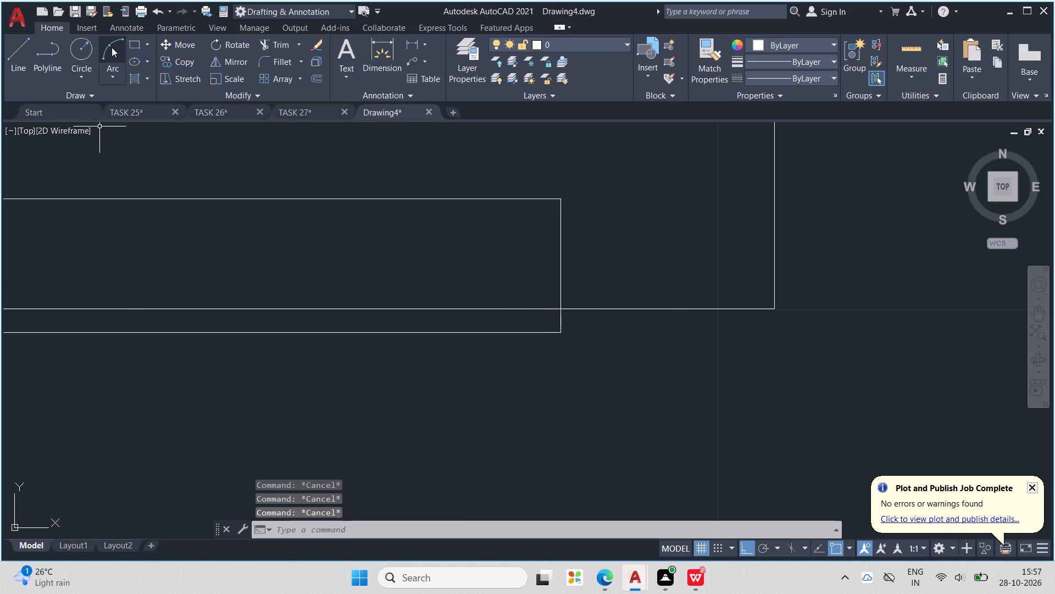
# Draw a three-point arc for this 3' door's swing from the leaf's free end to the opening's south jamb.
pyautogui.click(112, 47)
pyautogui.scroll(-1, 421, 246)
pyautogui.scroll(-1, 352, 259)
pyautogui.moveTo(352, 259); pyautogui.dragTo(579, 284, button='middle')
pyautogui.scroll(-1, 608, 284)
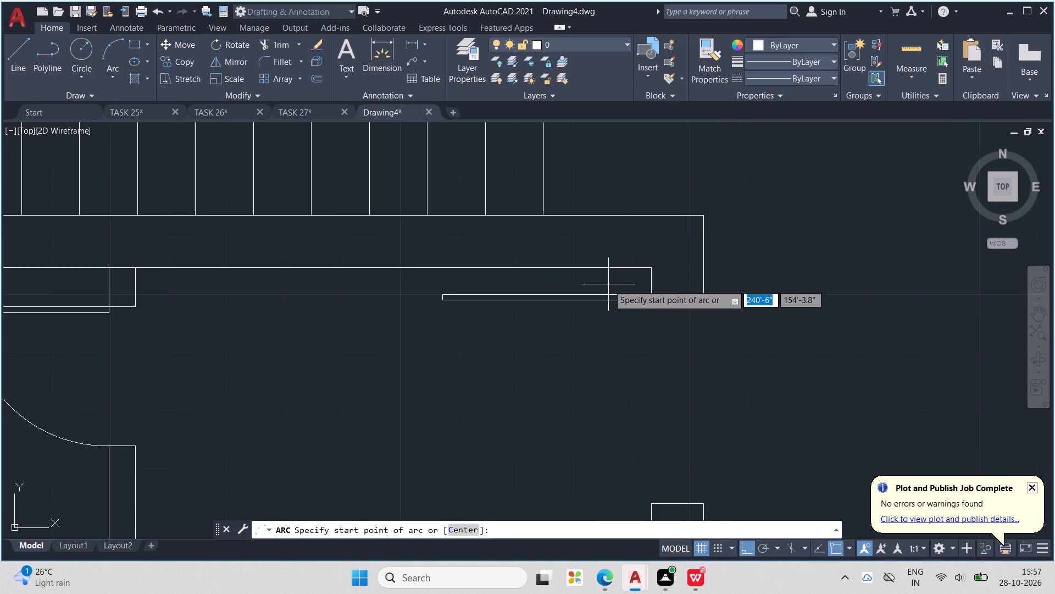
pyautogui.scroll(2, 468, 307)
pyautogui.scroll(2, 396, 273)
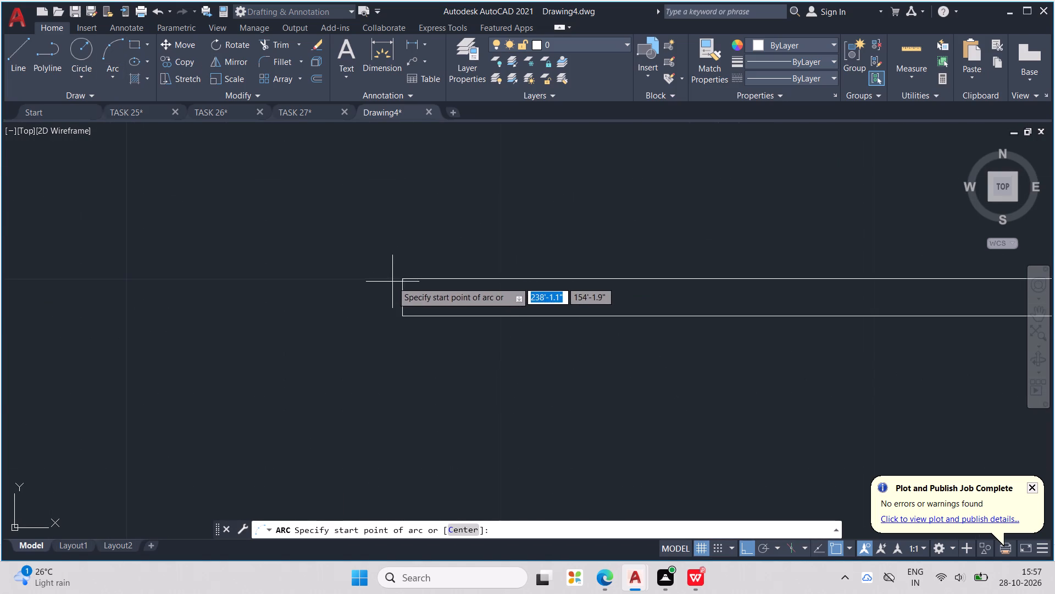
pyautogui.click(403, 279)
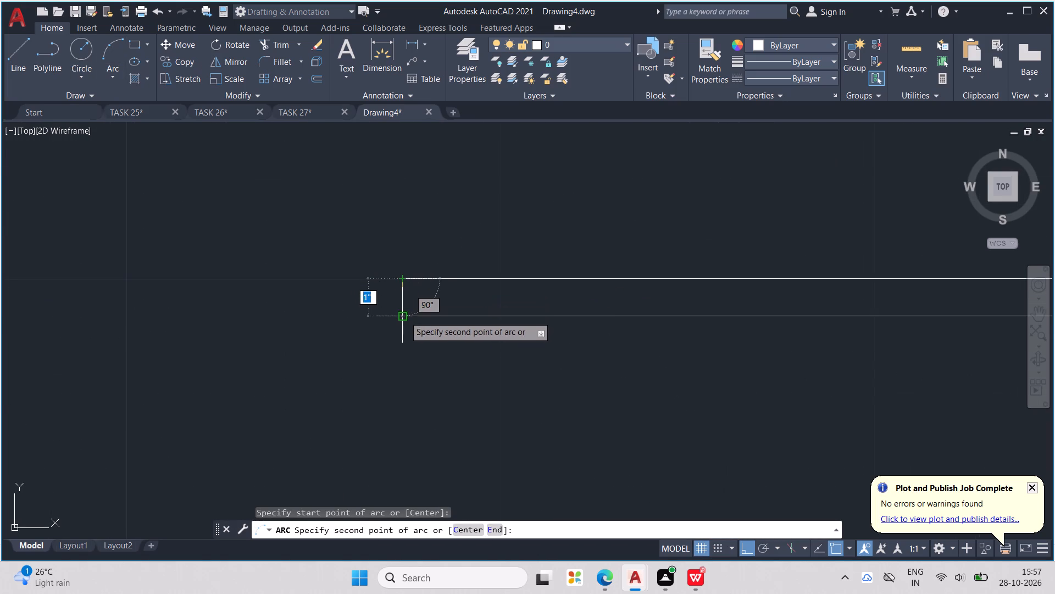
pyautogui.click(403, 316)
pyautogui.scroll(-5, 406, 298)
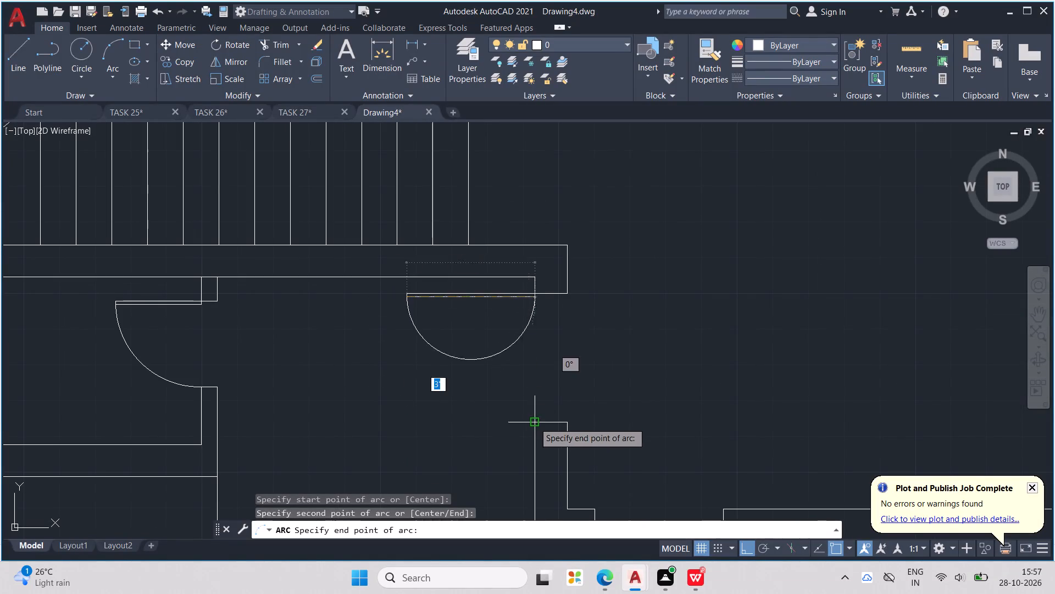
pyautogui.click(535, 427)
pyautogui.scroll(-3, 535, 402)
pyautogui.press('Escape')
# Draw a 3' by 1" door leaf extending north from the west jamb of the opening in the south wall of the room east of the staircase.
pyautogui.moveTo(581, 377); pyautogui.dragTo(505, 300, button='middle')
pyautogui.press('Escape')
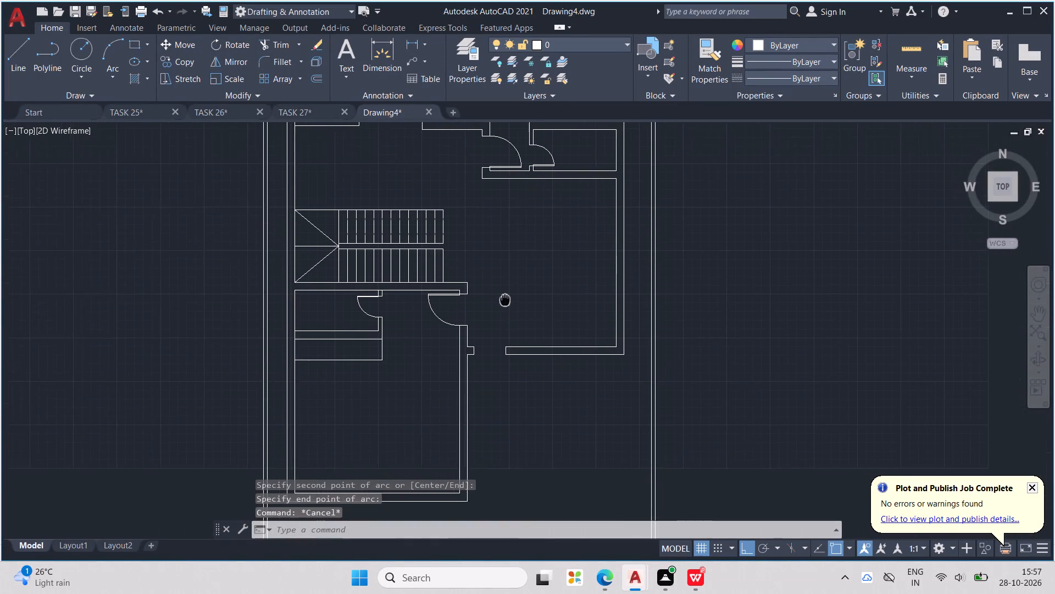
pyautogui.moveTo(505, 300); pyautogui.dragTo(486, 294, button='middle')
pyautogui.press('Escape')
pyautogui.press('Escape')
pyautogui.press('Escape')
pyautogui.press('Escape')
pyautogui.press('l')
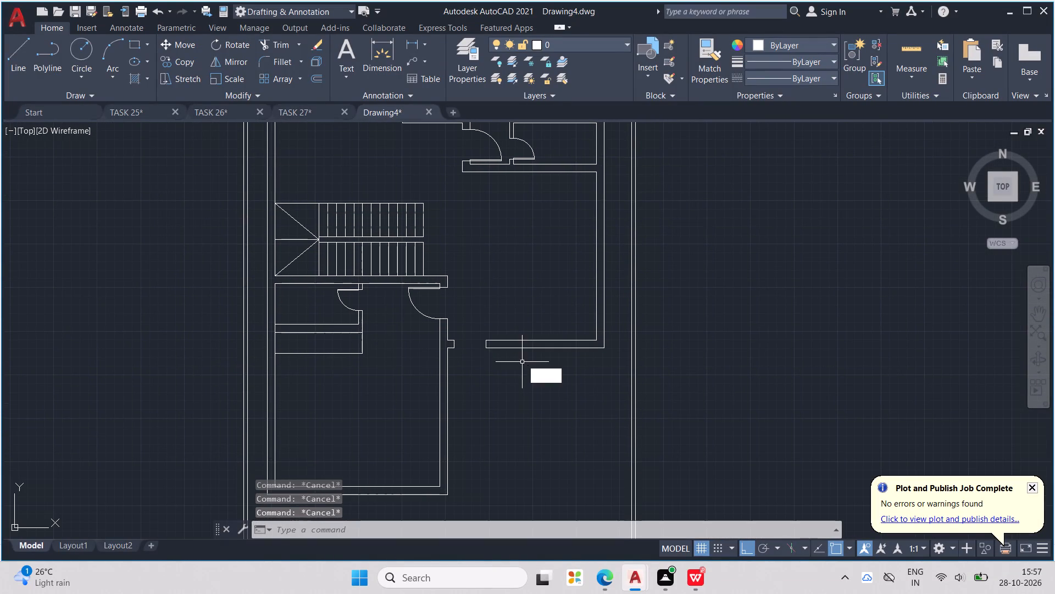
pyautogui.press('Return')
pyautogui.scroll(3, 450, 333)
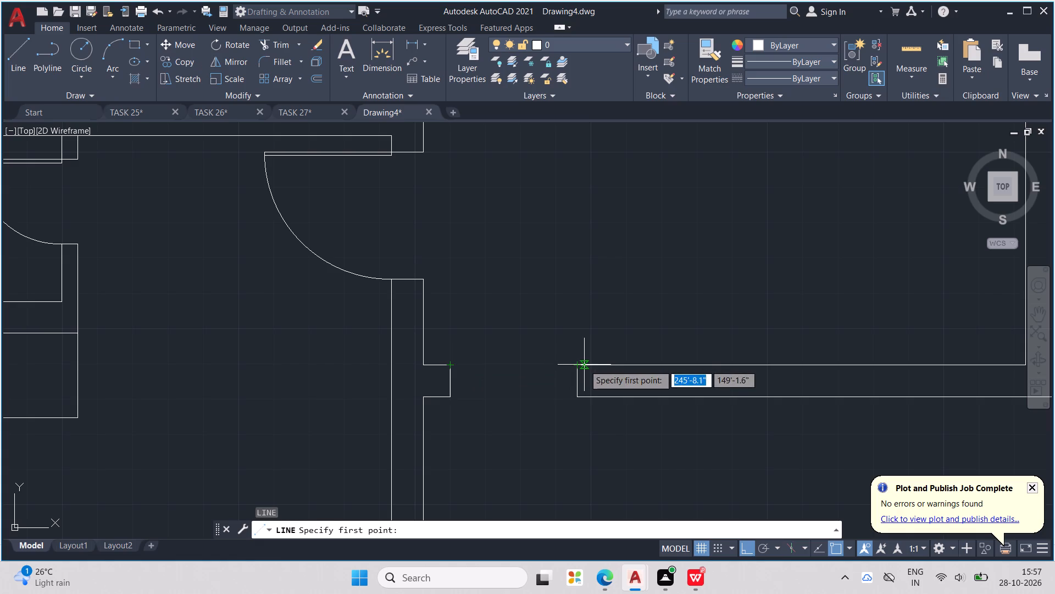
pyautogui.click(449, 364)
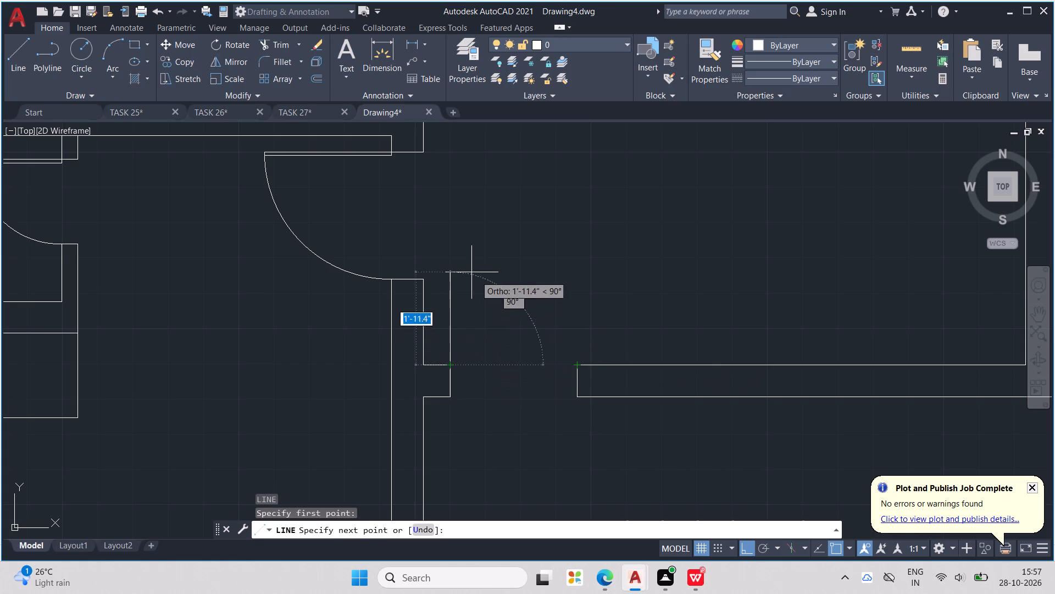
pyautogui.write("3'")
pyautogui.press('Return')
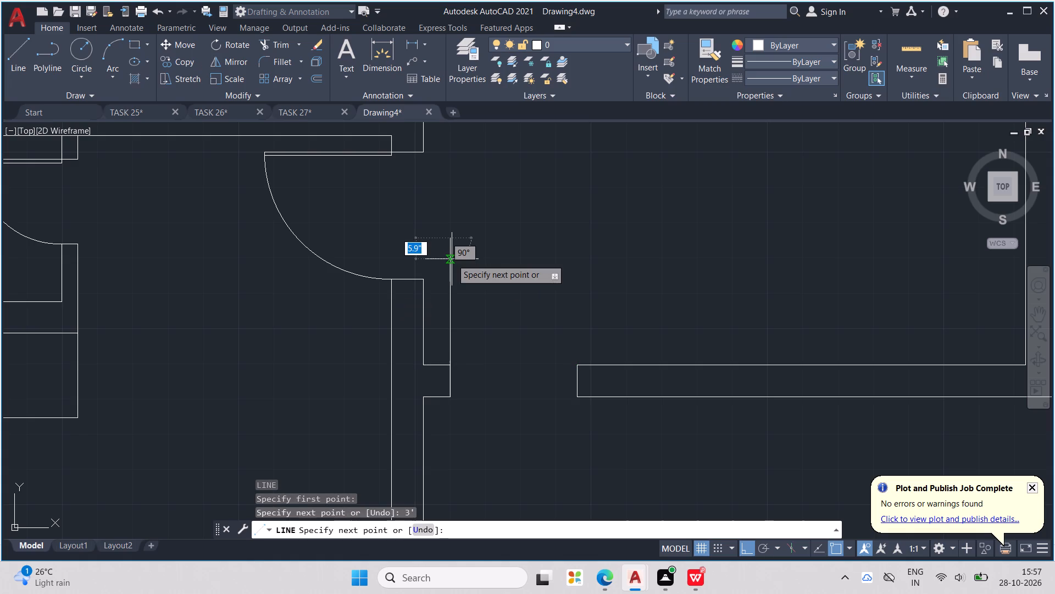
pyautogui.write('1"')
pyautogui.press('Return')
pyautogui.scroll(1, 466, 378)
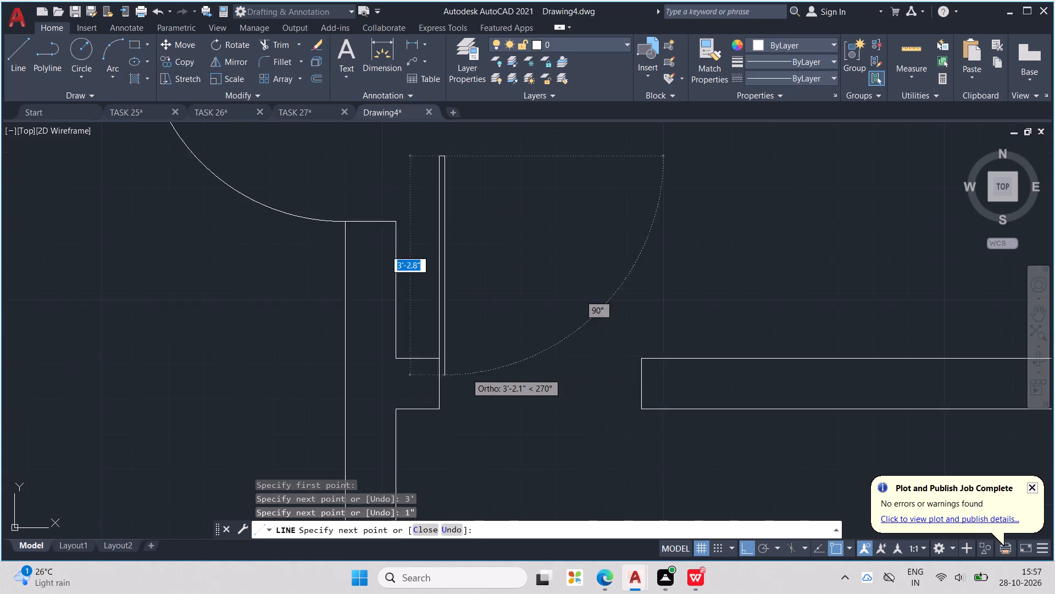
pyautogui.scroll(1, 466, 380)
pyautogui.moveTo(465, 393); pyautogui.dragTo(538, 417, button='middle')
pyautogui.scroll(2, 507, 380)
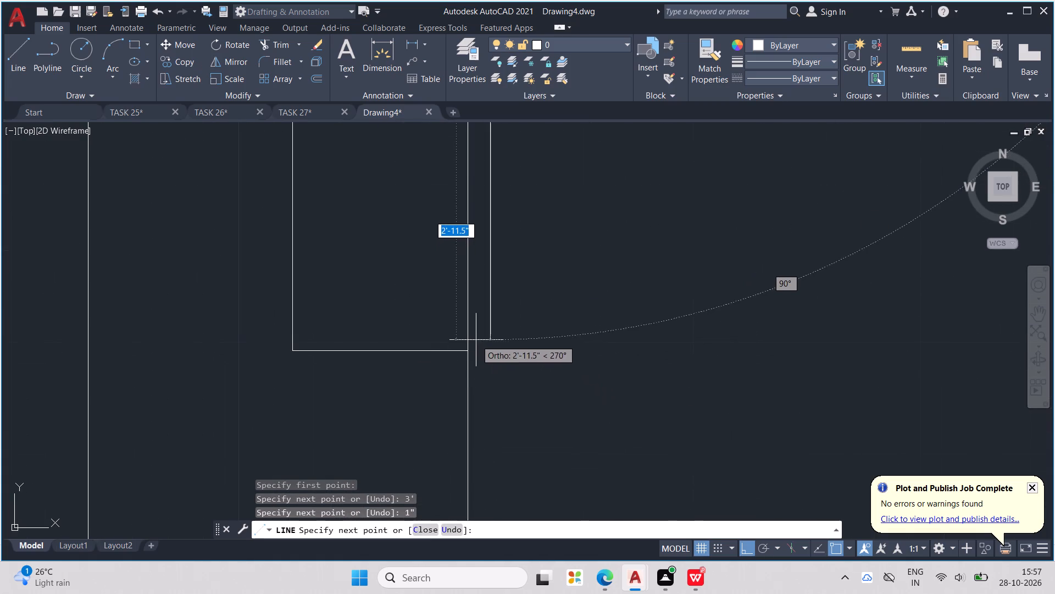
pyautogui.click(490, 353)
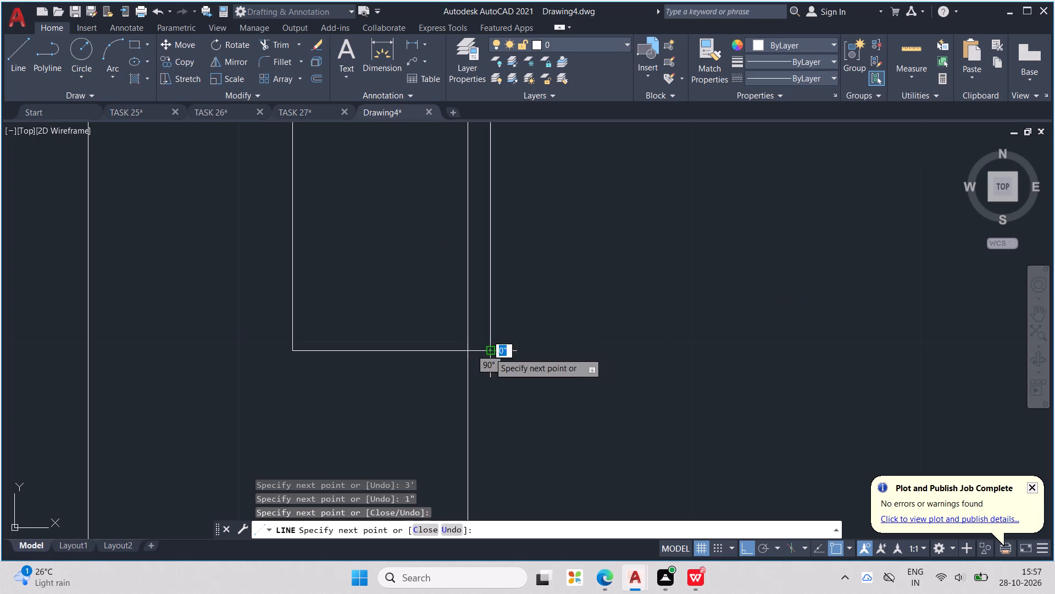
pyautogui.click(467, 351)
pyautogui.press('Escape')
pyautogui.press('Escape')
pyautogui.press('Escape')
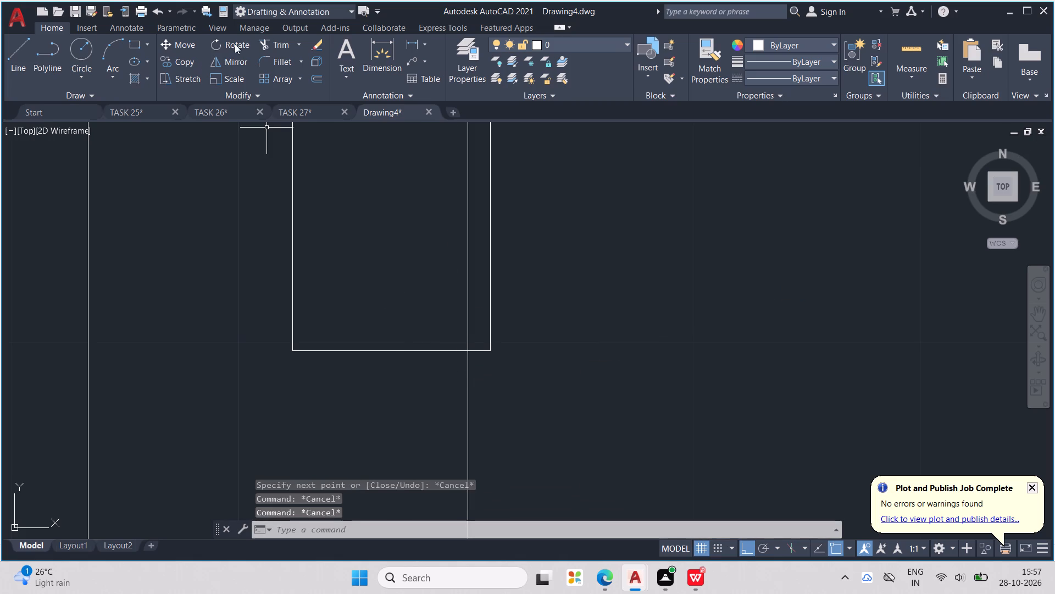
# Draw a three-point arc for this 3' door's swing from the leaf's free north end to the opening's east jamb.
pyautogui.click(118, 52)
pyautogui.scroll(-2, 594, 265)
pyautogui.moveTo(593, 282); pyautogui.dragTo(584, 389, button='middle')
pyautogui.scroll(-1, 586, 327)
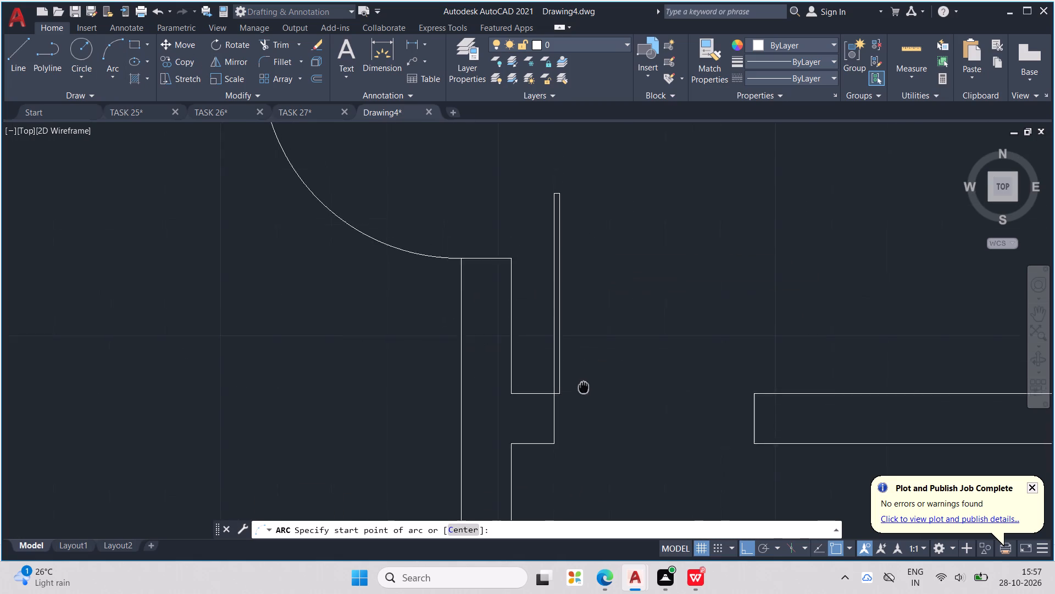
pyautogui.moveTo(584, 389); pyautogui.dragTo(575, 413, button='middle')
pyautogui.scroll(3, 535, 224)
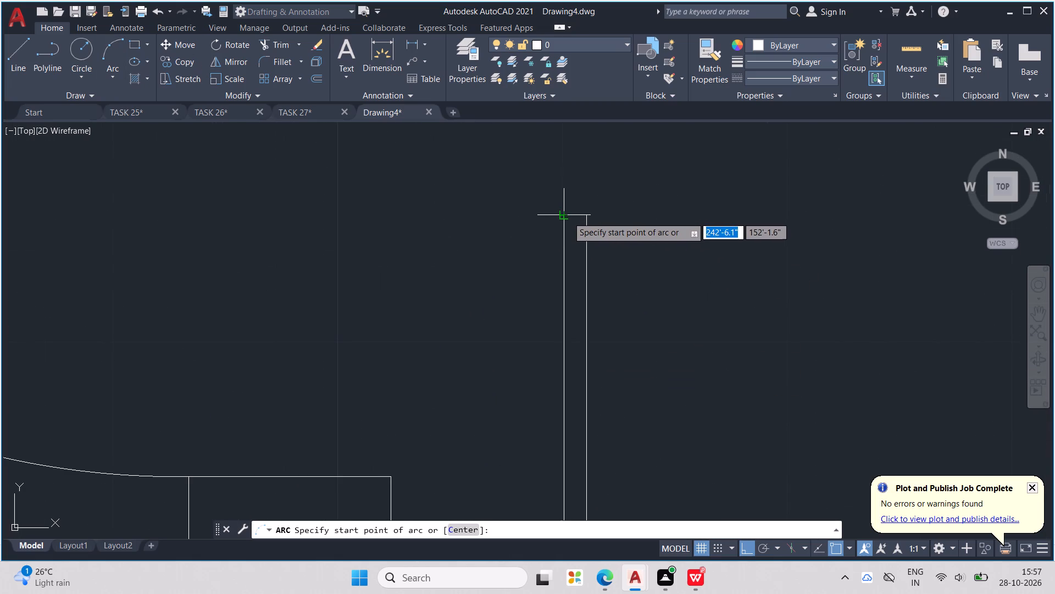
pyautogui.click(567, 217)
pyautogui.click(590, 217)
pyautogui.scroll(-2, 587, 212)
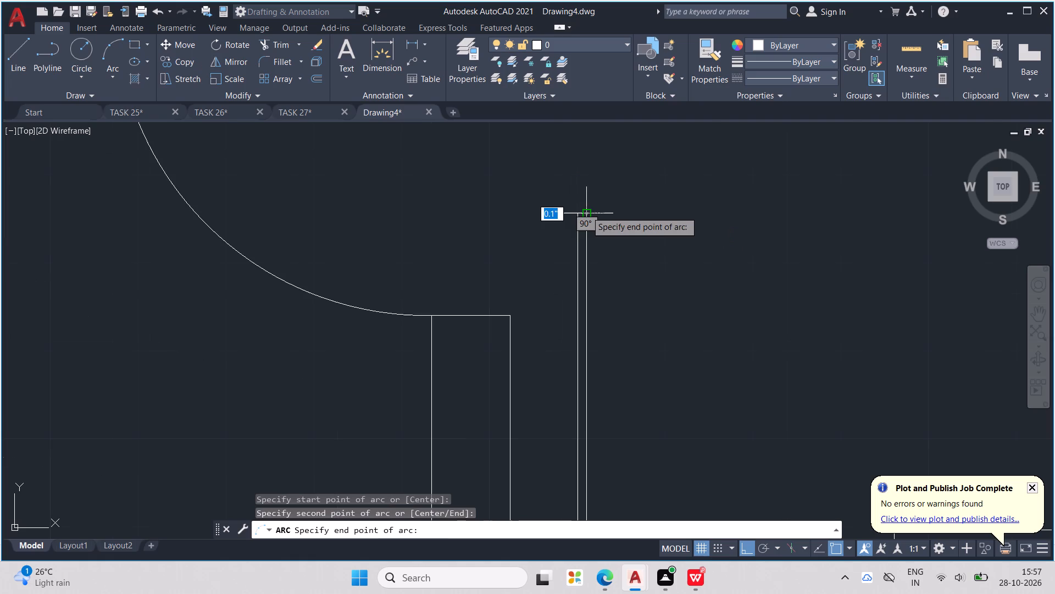
pyautogui.moveTo(671, 247); pyautogui.dragTo(435, 219, button='middle')
pyautogui.scroll(-1, 671, 247)
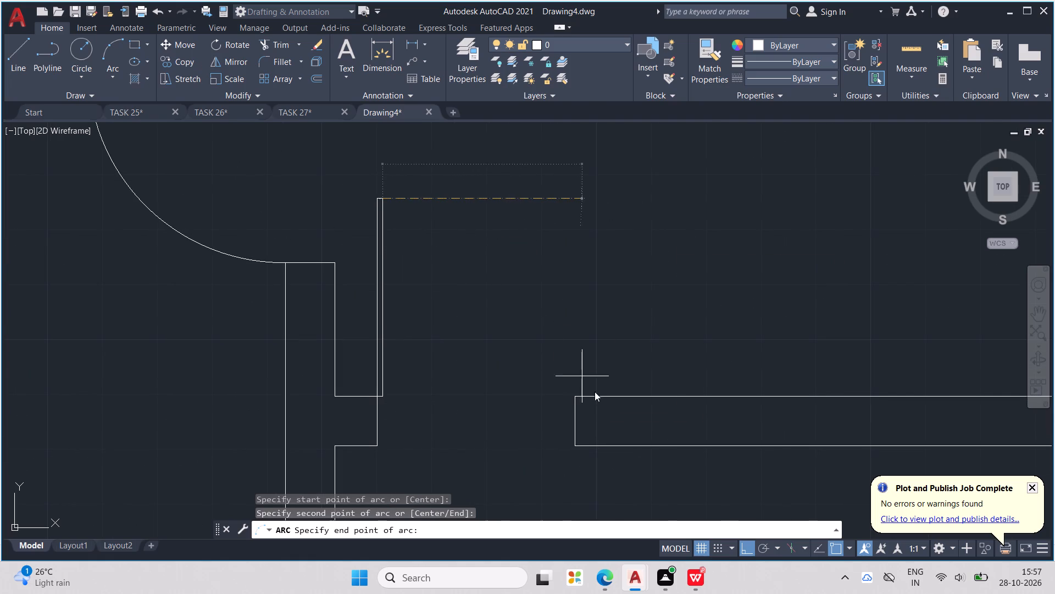
pyautogui.click(576, 398)
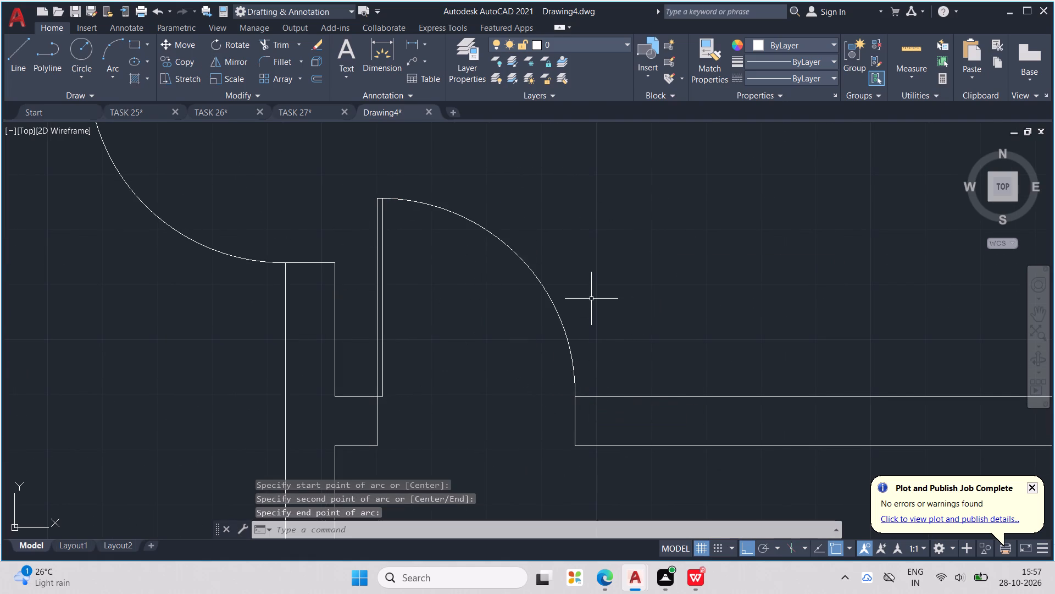
pyautogui.press('Escape')
pyautogui.scroll(-5, 596, 287)
pyautogui.press('Escape')
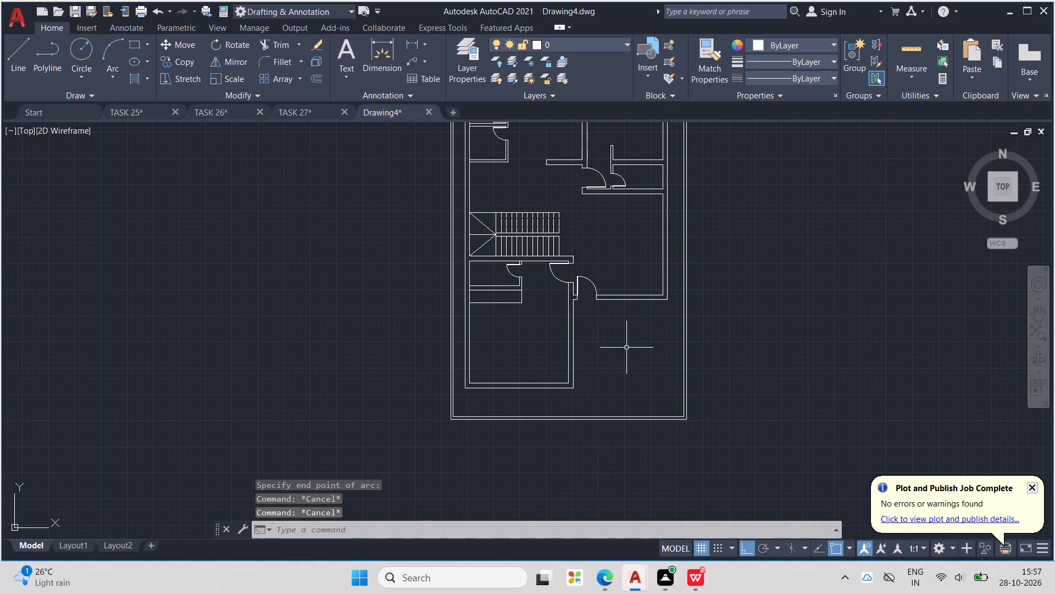
pyautogui.press('Escape')
pyautogui.press('Escape')
pyautogui.press('Escape')
pyautogui.press('Escape')
# Insert the Sofa - Roundback 7 ft block from DesignCenter's Home - Space Planner into the room east of the staircase, at scale 1.
pyautogui.moveTo(584, 250); pyautogui.dragTo(543, 296, button='middle')
pyautogui.hotkey('ctrl', '2')
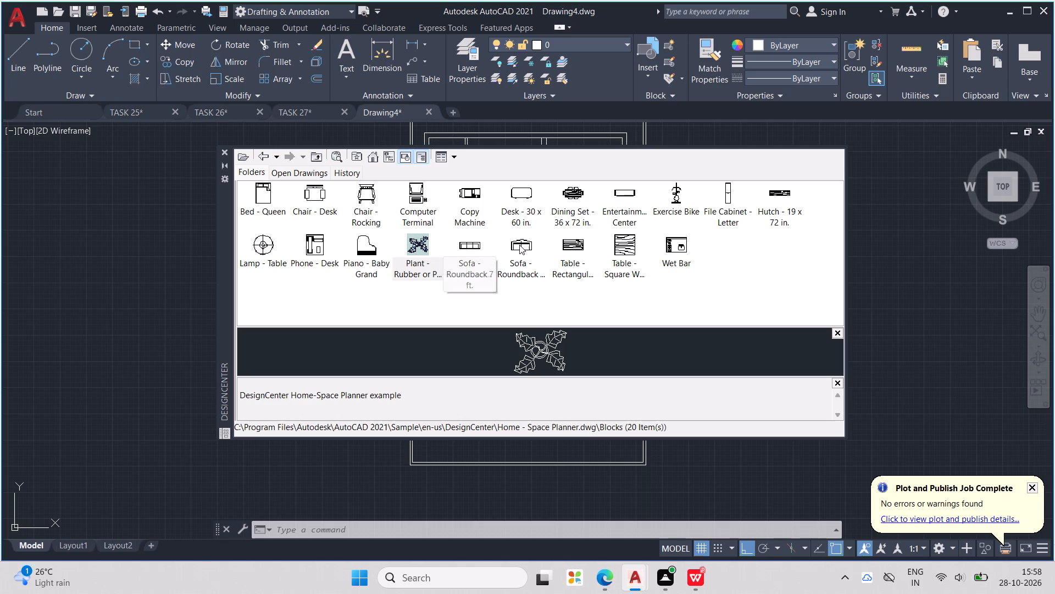
pyautogui.doubleClick(469, 247)
pyautogui.click(464, 246)
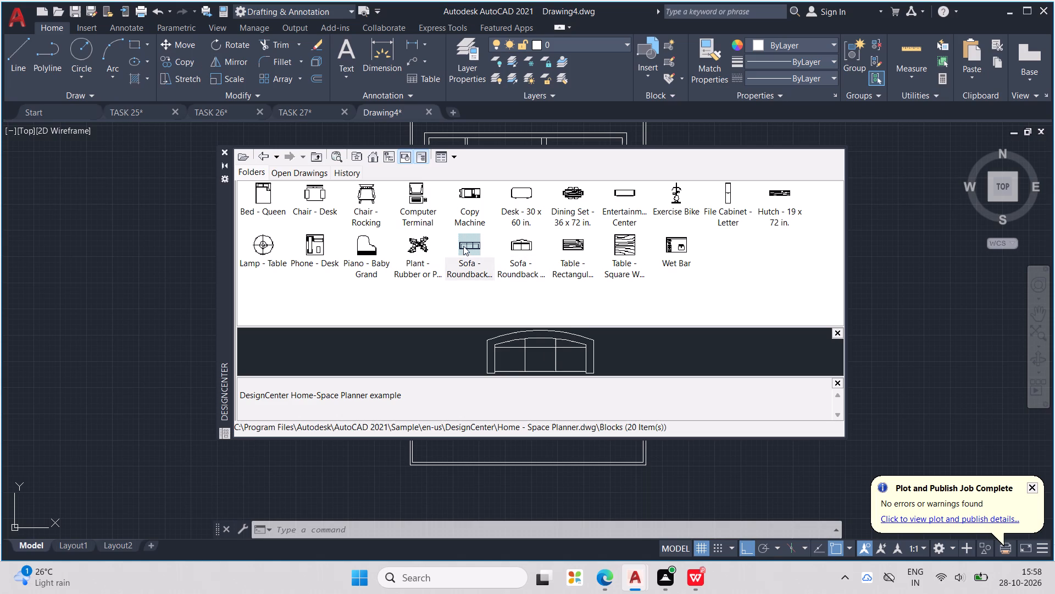
pyautogui.doubleClick(463, 246)
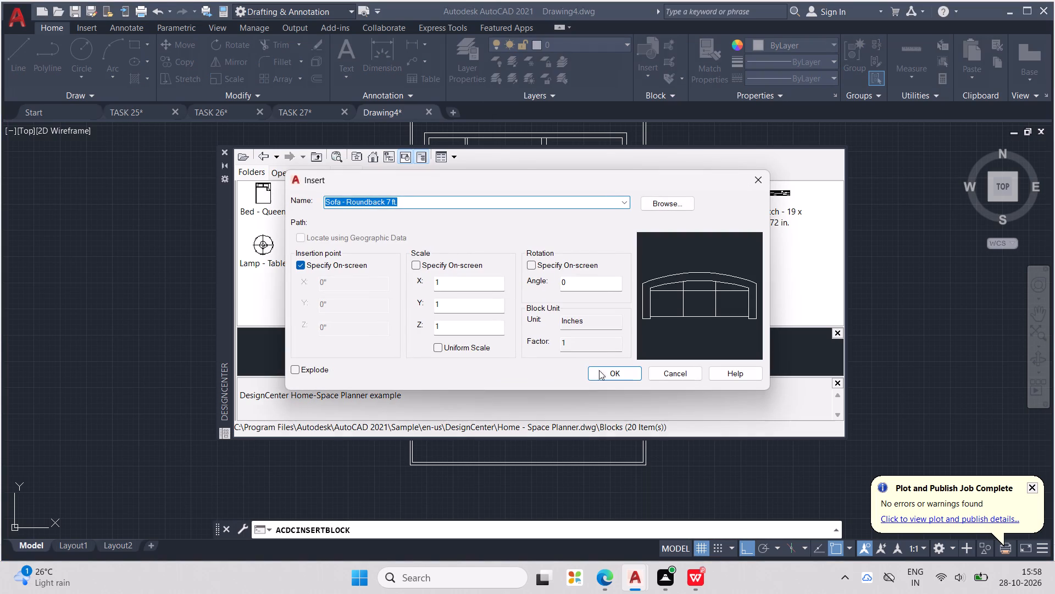
pyautogui.click(618, 371)
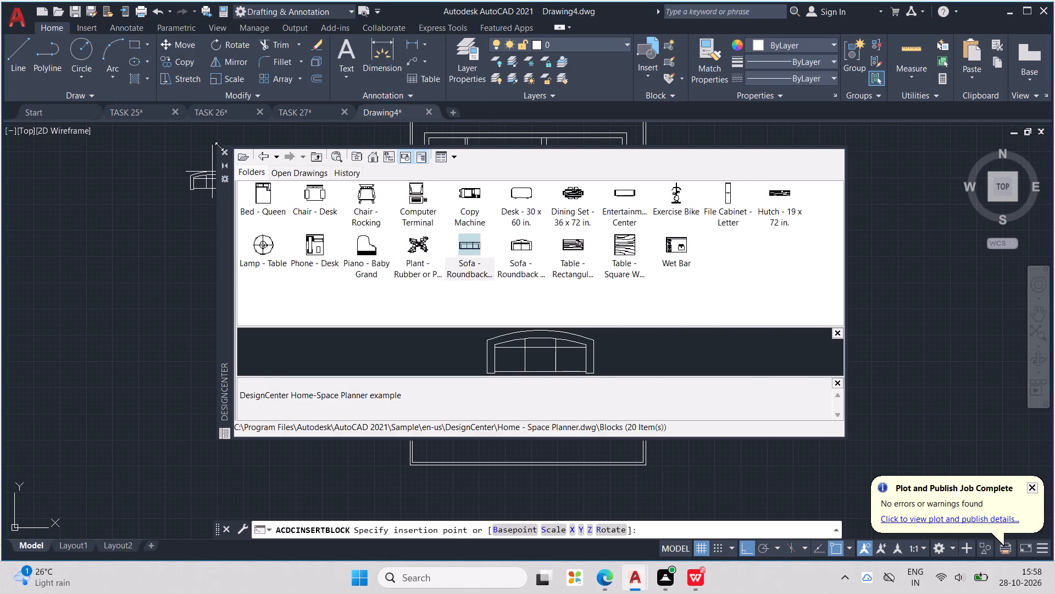
pyautogui.click(225, 152)
pyautogui.scroll(1, 591, 288)
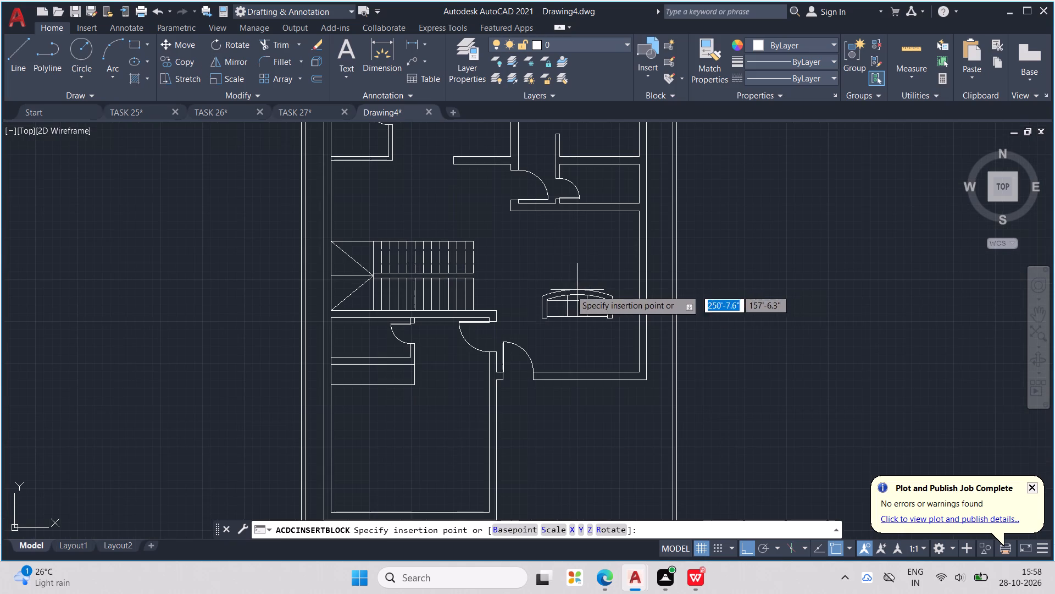
pyautogui.click(552, 282)
# Move the 7 ft sofa up against the room's north wall, near its northeast corner.
pyautogui.click(548, 280)
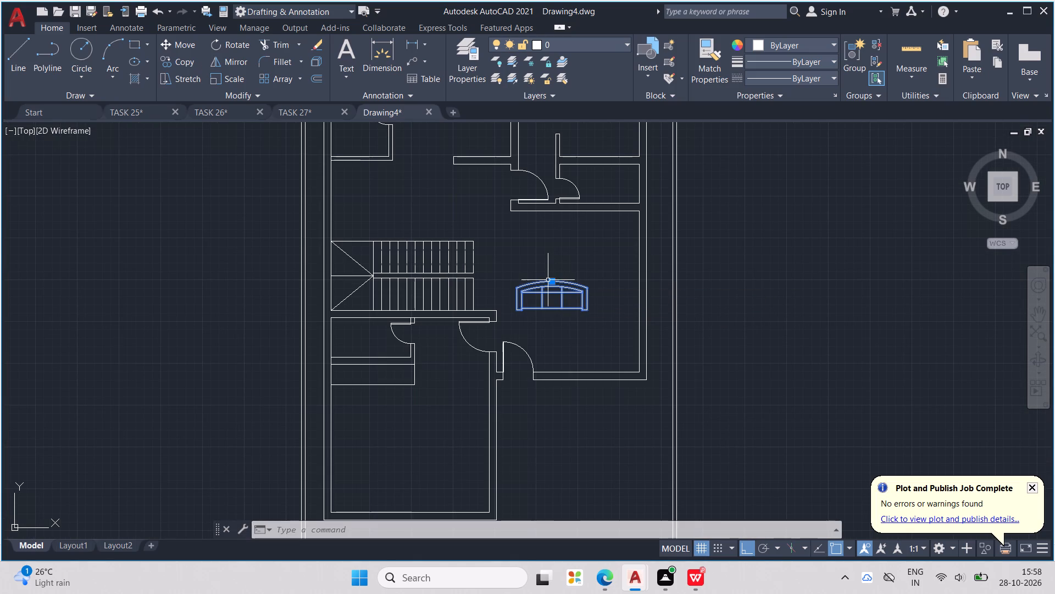
pyautogui.moveTo(547, 286); pyautogui.dragTo(546, 286)
pyautogui.moveTo(546, 286); pyautogui.dragTo(595, 219)
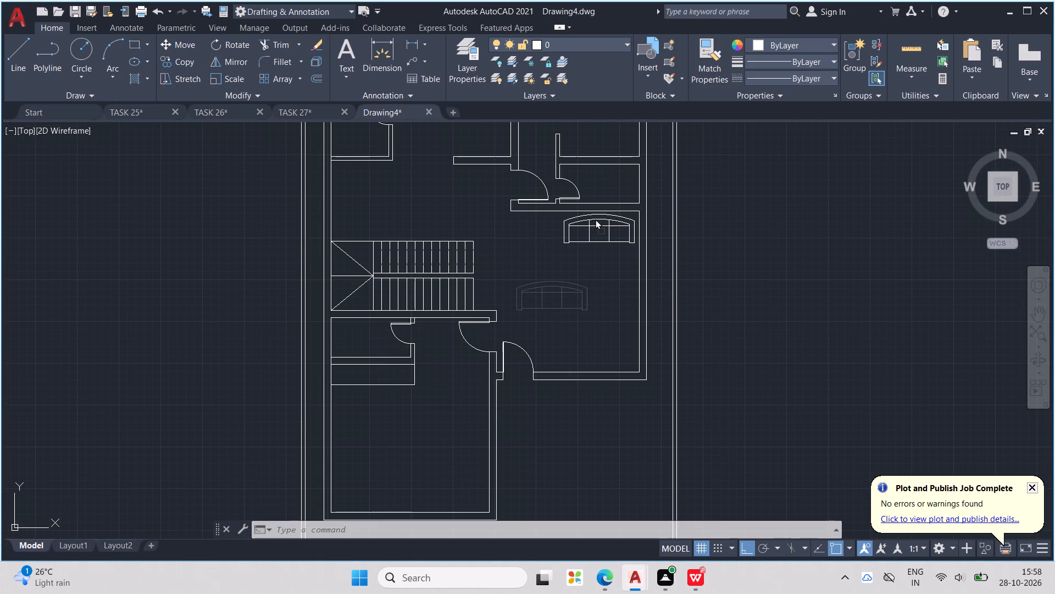
pyautogui.moveTo(595, 219); pyautogui.dragTo(596, 219)
pyautogui.moveTo(596, 219); pyautogui.dragTo(594, 219)
# Insert the Sofa - Roundback Loveseat 5 ft block from DesignCenter between the staircase and the 7 ft sofa, at scale 1.
pyautogui.hotkey('ctrl', '2')
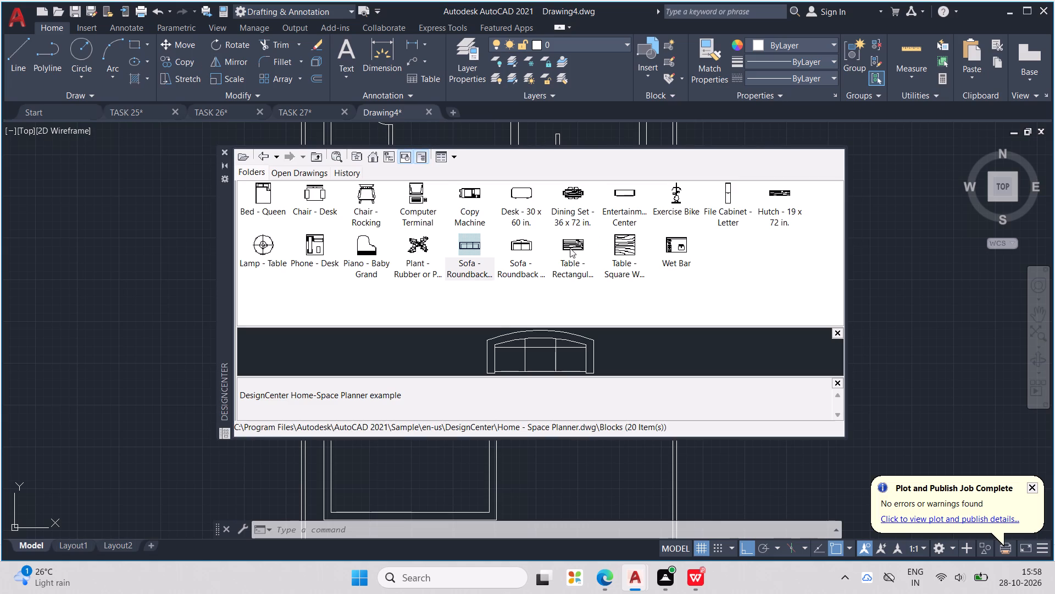
pyautogui.tripleClick(515, 248)
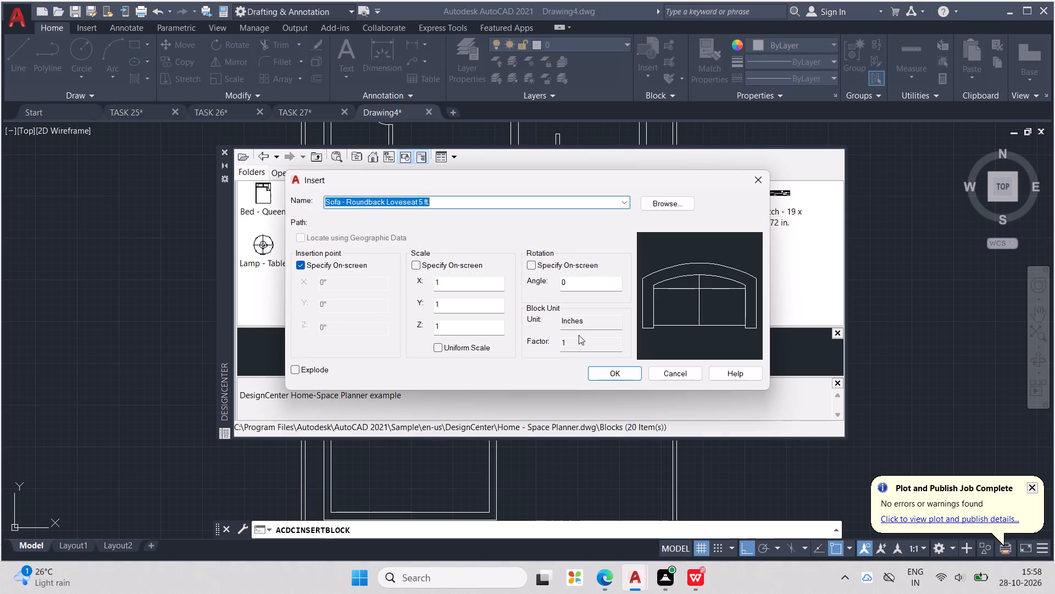
pyautogui.click(613, 367)
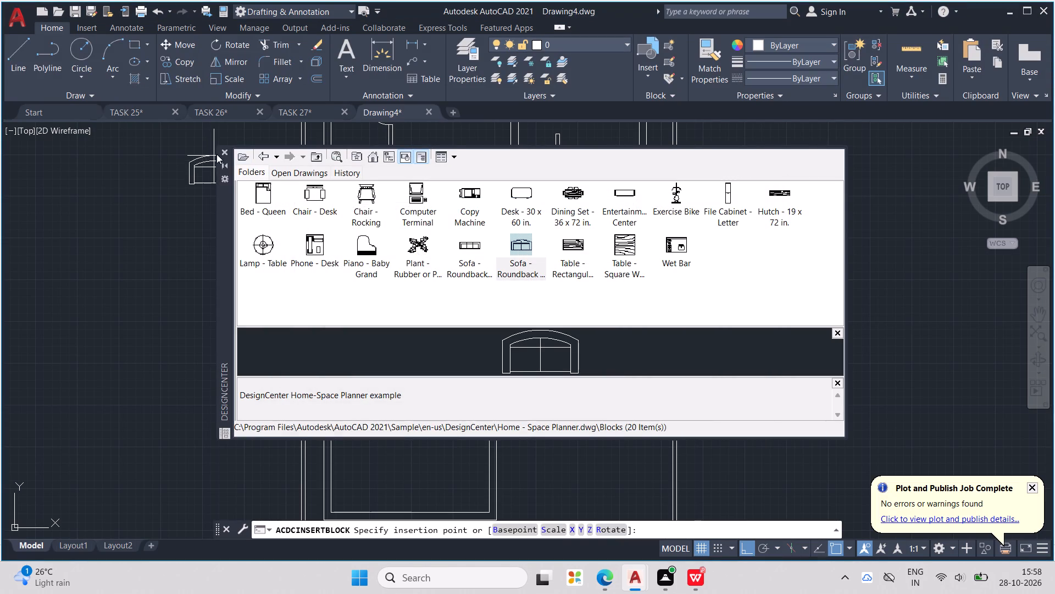
pyautogui.click(223, 149)
pyautogui.scroll(2, 546, 250)
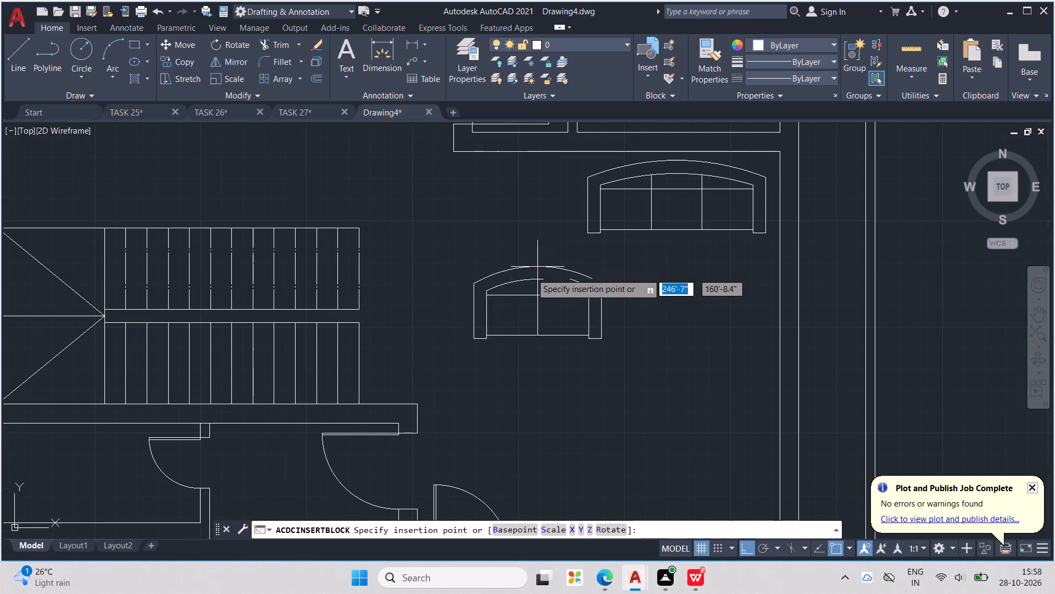
pyautogui.click(479, 289)
# Rotate the loveseat 90° counterclockwise so its back faces west, beside the 7 ft sofa.
pyautogui.click(476, 295)
pyautogui.click(476, 284)
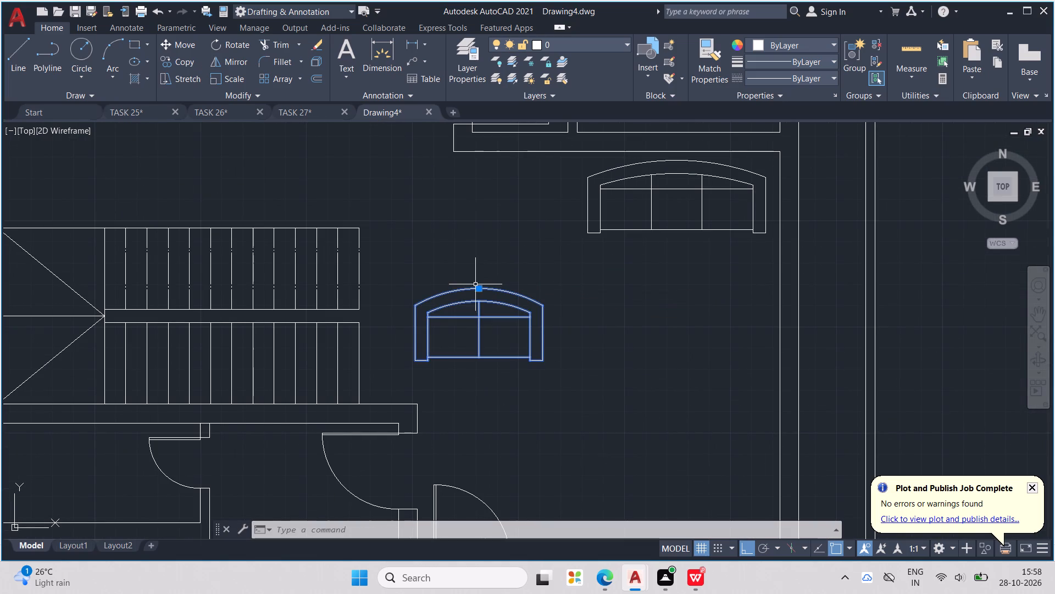
pyautogui.press('r')
pyautogui.press('o')
pyautogui.press('Return')
pyautogui.moveTo(456, 268); pyautogui.dragTo(451, 254)
pyautogui.click(444, 232)
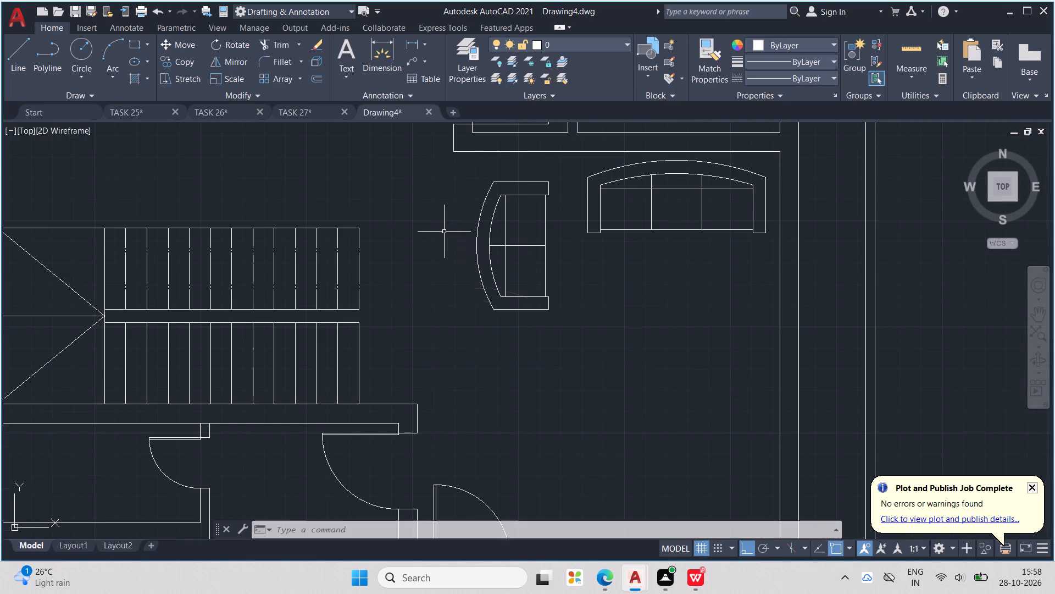
# Set the X and Y scale of both the loveseat and the three-seat sofa to 0.8.
pyautogui.scroll(-2, 460, 234)
pyautogui.click(479, 259)
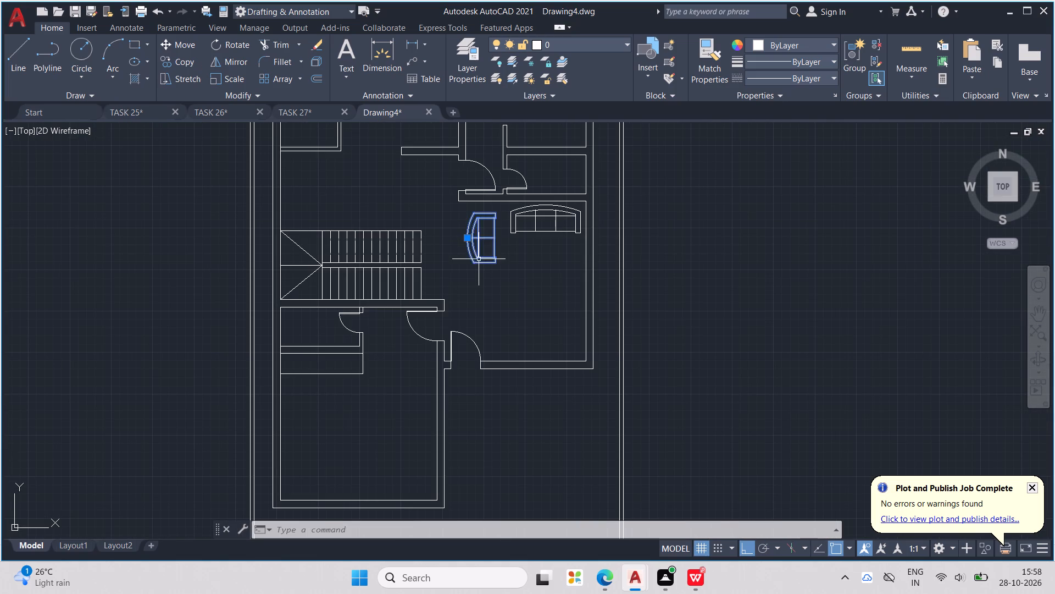
pyautogui.click(527, 233)
pyautogui.rightClick(528, 233)
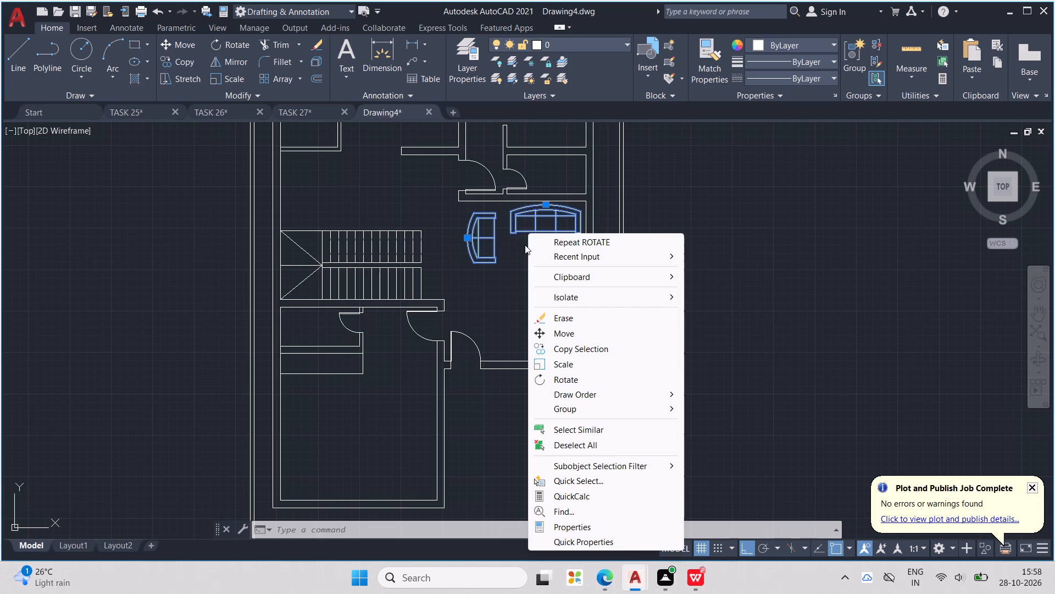
pyautogui.click(591, 525)
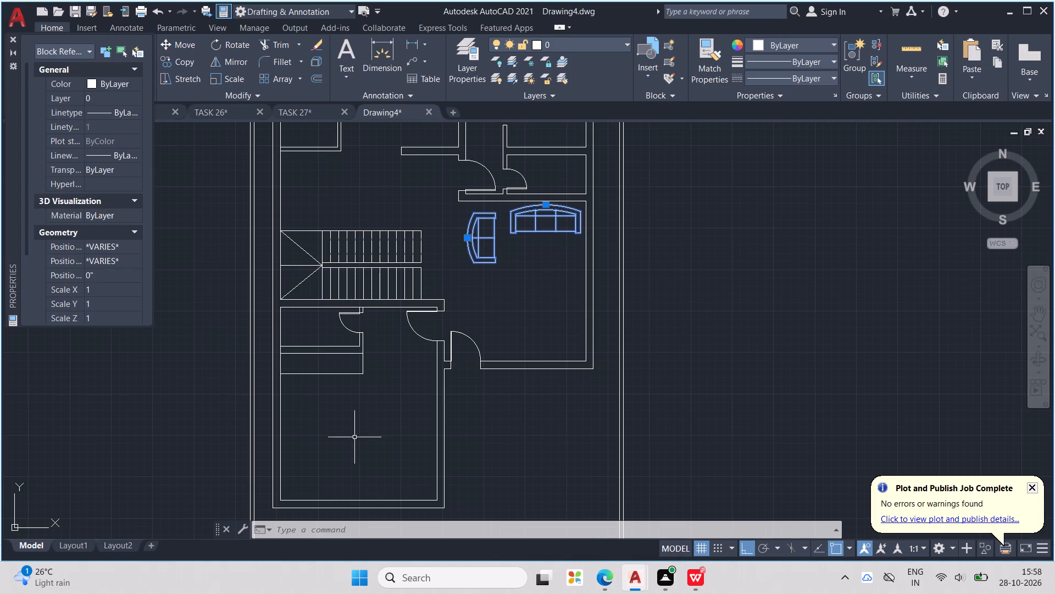
pyautogui.click(103, 286)
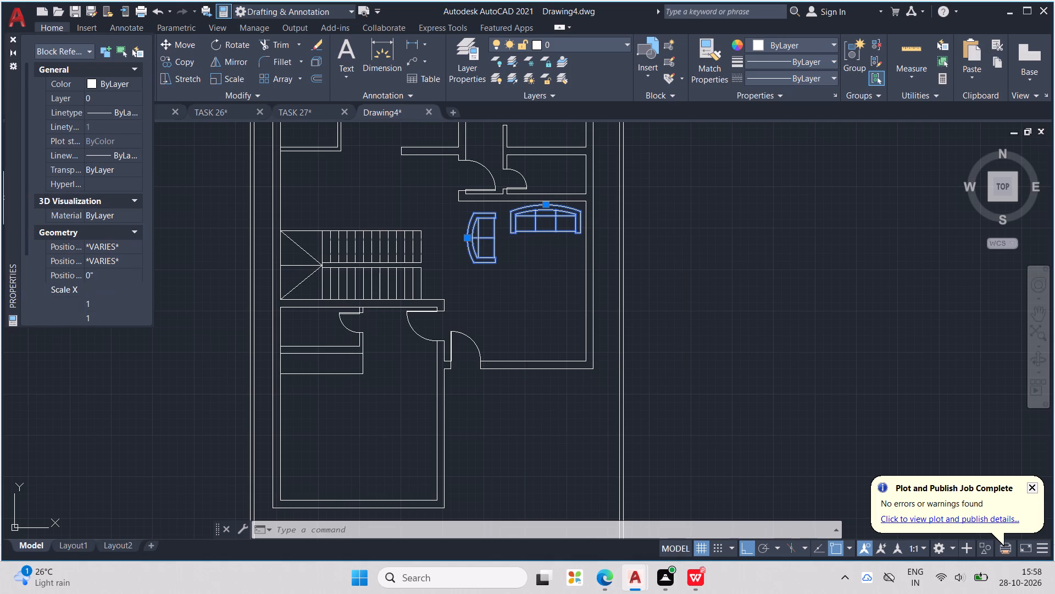
pyautogui.write('0.8')
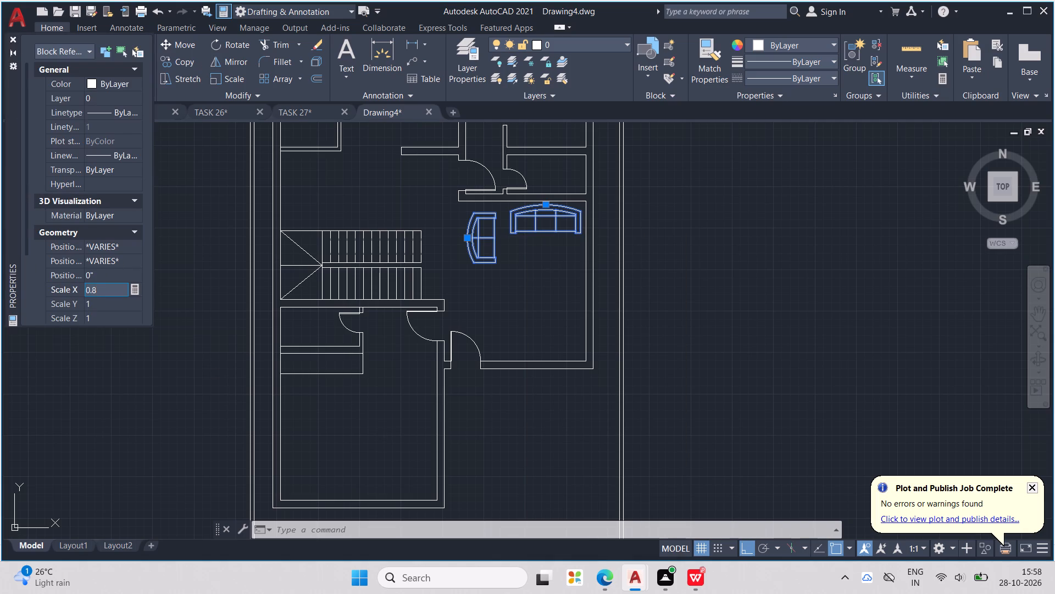
pyautogui.click(101, 302)
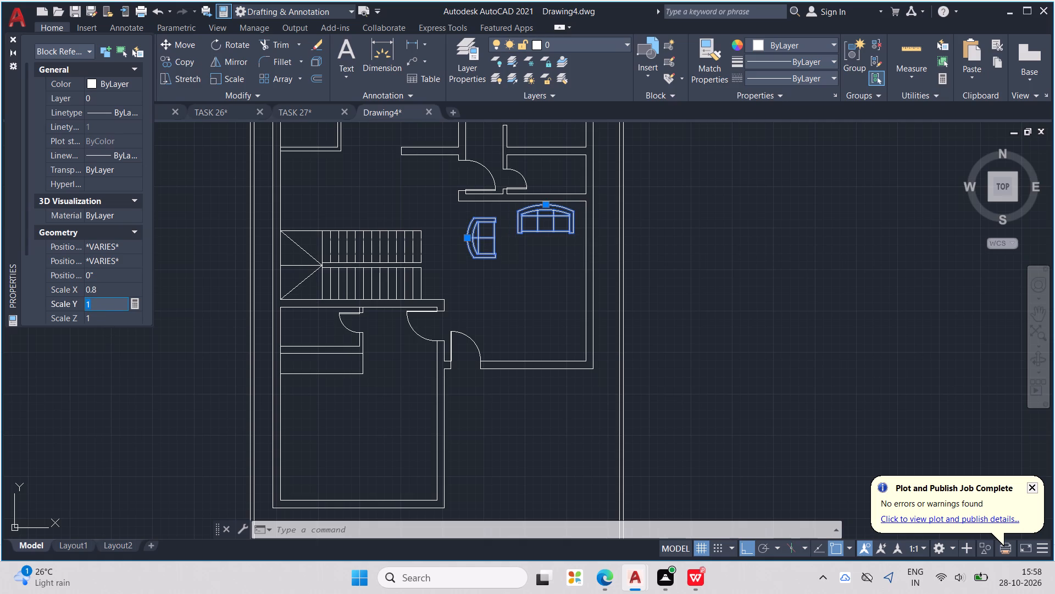
pyautogui.write('0.8')
pyautogui.click(97, 316)
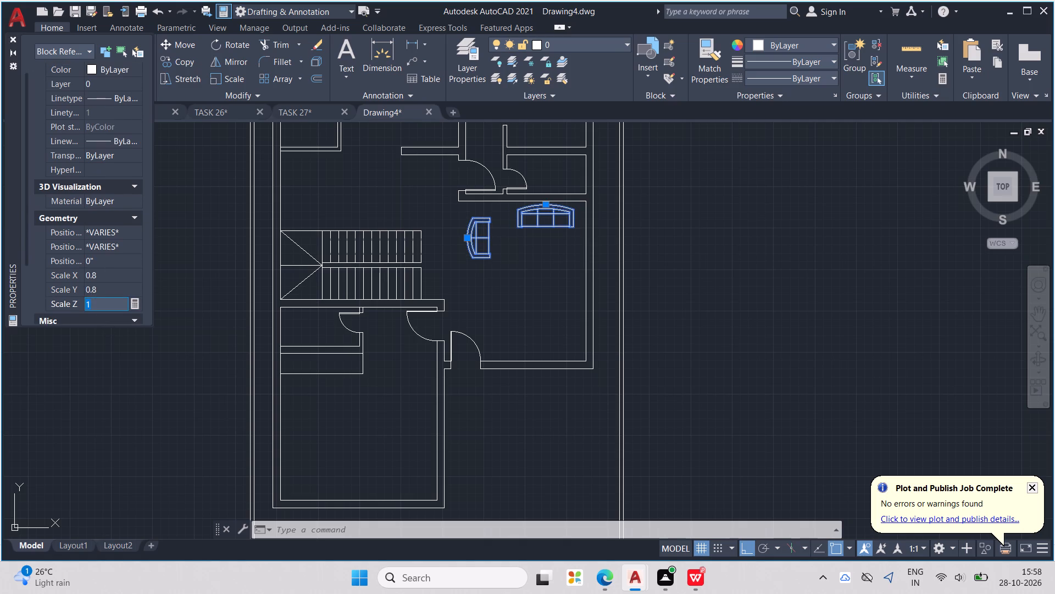
pyautogui.press('Escape')
pyautogui.press('Escape')
pyautogui.press('Escape')
pyautogui.press('Escape')
pyautogui.press('Escape')
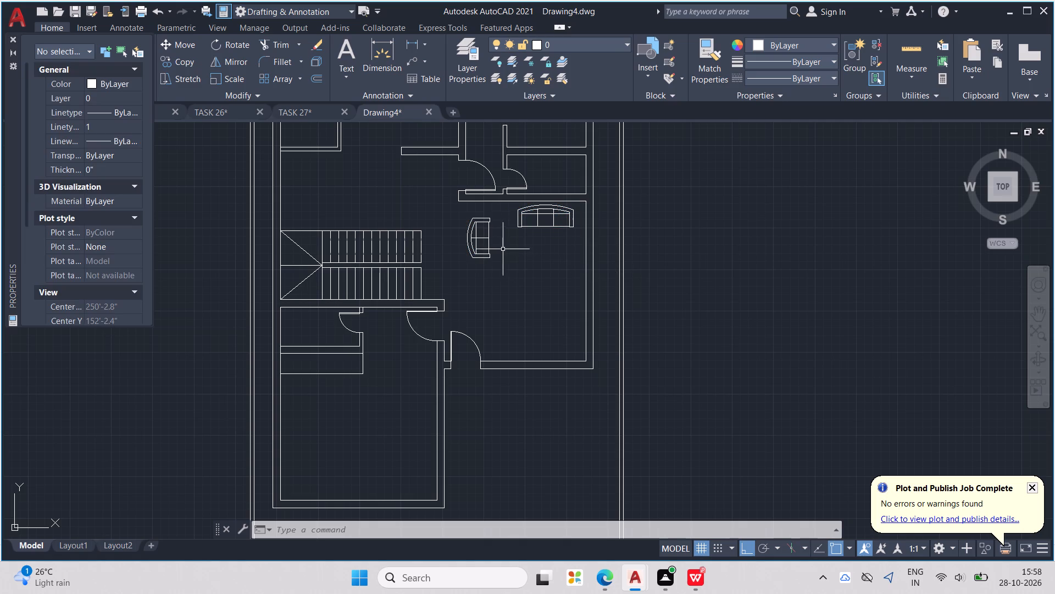
# Move the loveseat about 2'-3" east and 1'-10" south, further into the room.
pyautogui.scroll(1, 498, 234)
pyautogui.middleClick(498, 234)
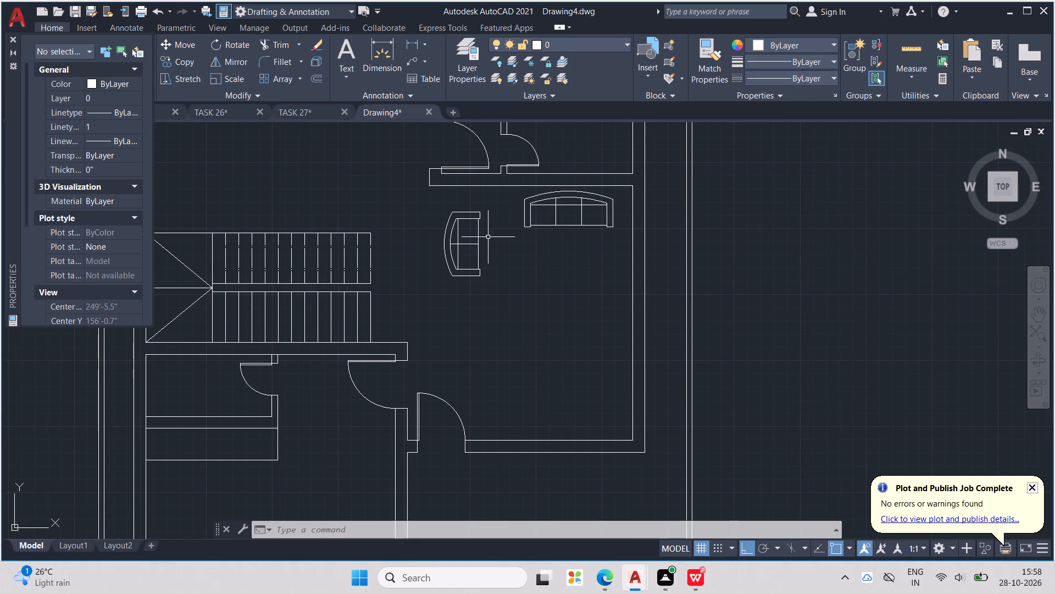
pyautogui.click(453, 244)
pyautogui.scroll(1, 452, 241)
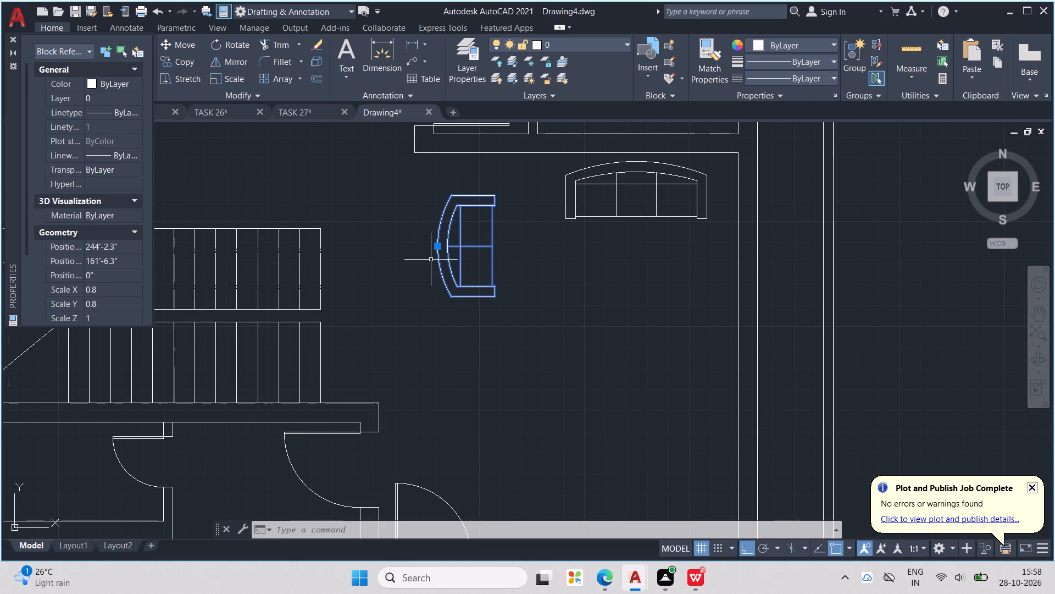
pyautogui.press('Escape')
pyautogui.press('Escape')
pyautogui.click(437, 254)
pyautogui.moveTo(445, 246); pyautogui.dragTo(446, 247)
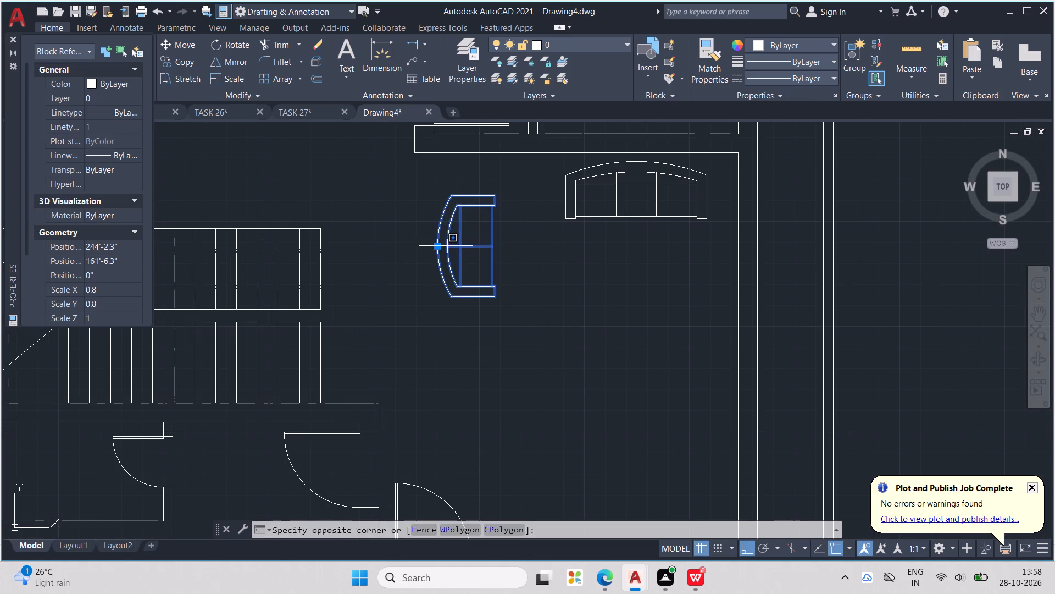
pyautogui.moveTo(446, 247); pyautogui.dragTo(456, 264)
pyautogui.moveTo(435, 245); pyautogui.dragTo(447, 270)
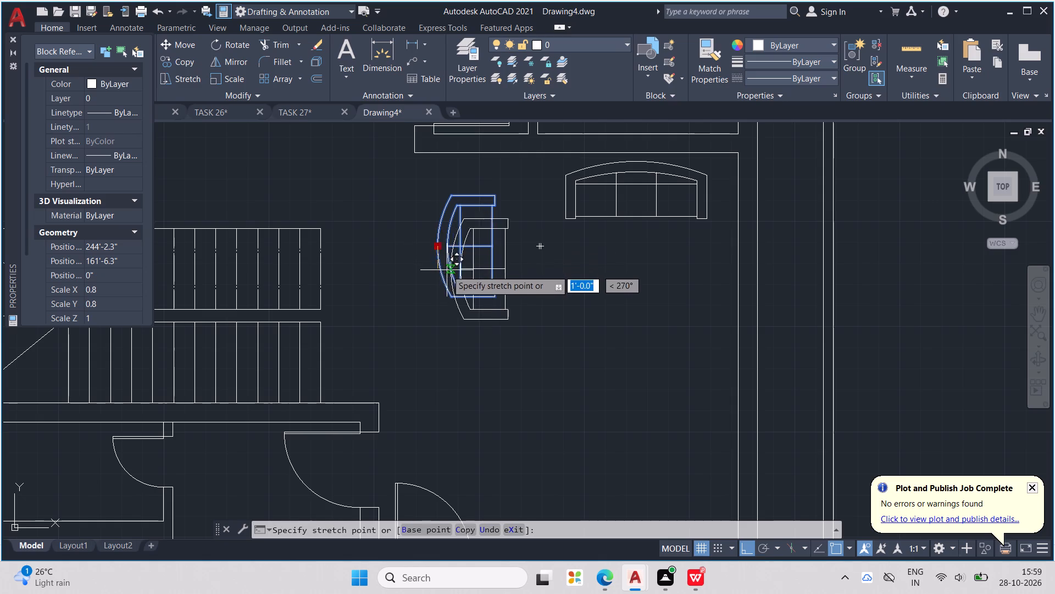
pyautogui.moveTo(447, 270); pyautogui.dragTo(493, 291)
pyautogui.click(495, 292)
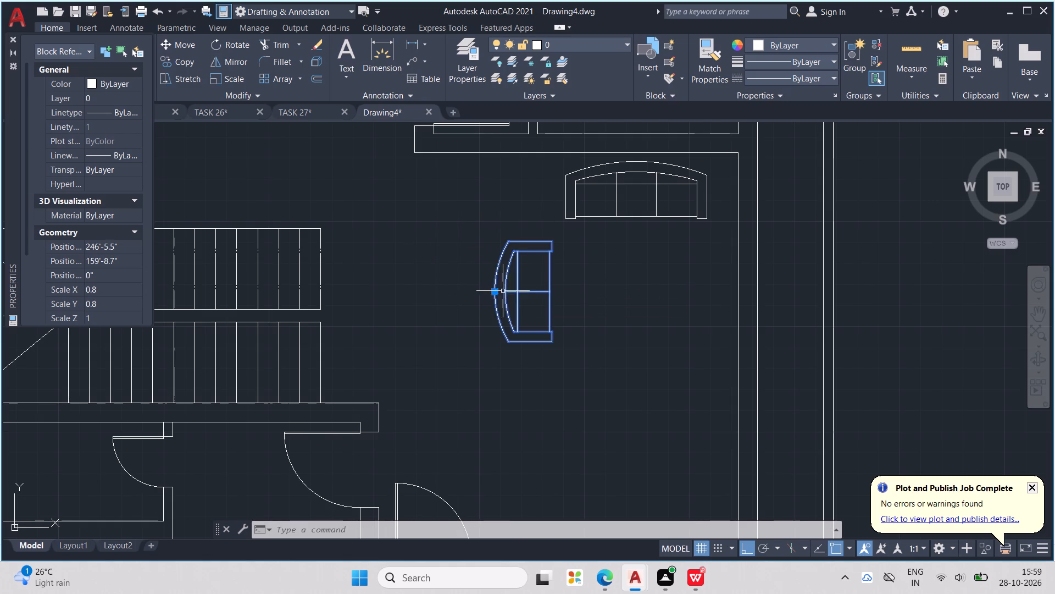
pyautogui.moveTo(542, 271); pyautogui.dragTo(539, 224, button='middle')
pyautogui.press('Escape')
# Move the three-seat sofa south from the north wall to beside the east wall, southeast of the loveseat.
pyautogui.moveTo(590, 187); pyautogui.dragTo(596, 249, button='middle')
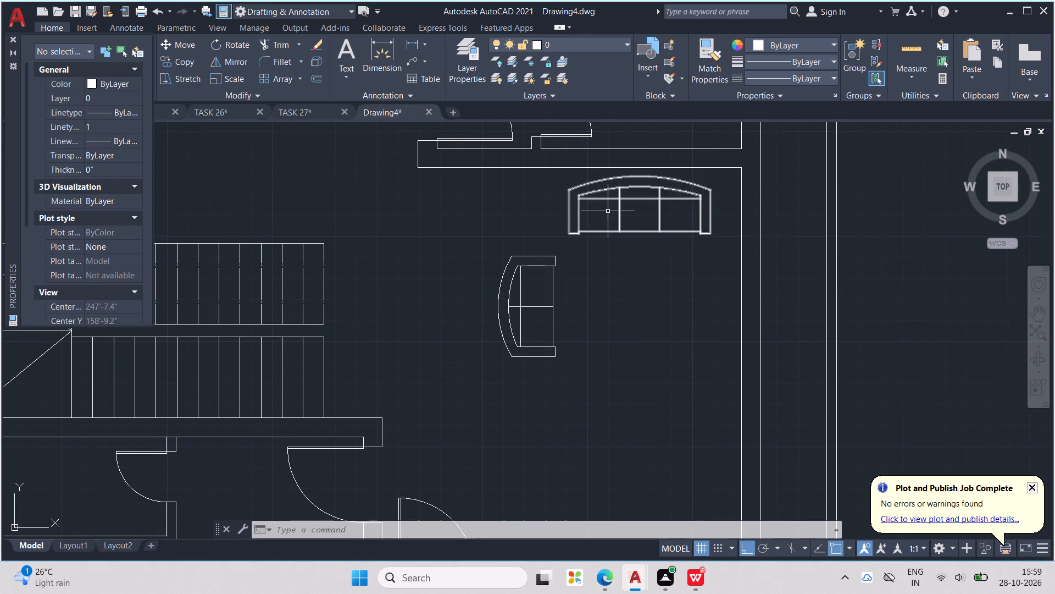
pyautogui.click(608, 210)
pyautogui.press('Escape')
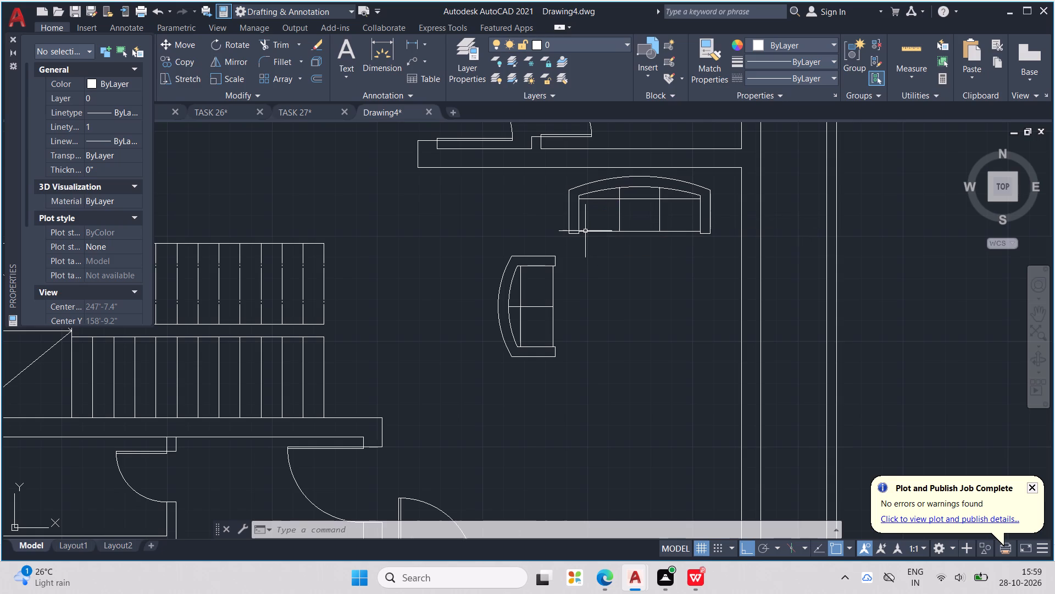
pyautogui.click(584, 231)
pyautogui.moveTo(619, 226); pyautogui.dragTo(662, 414)
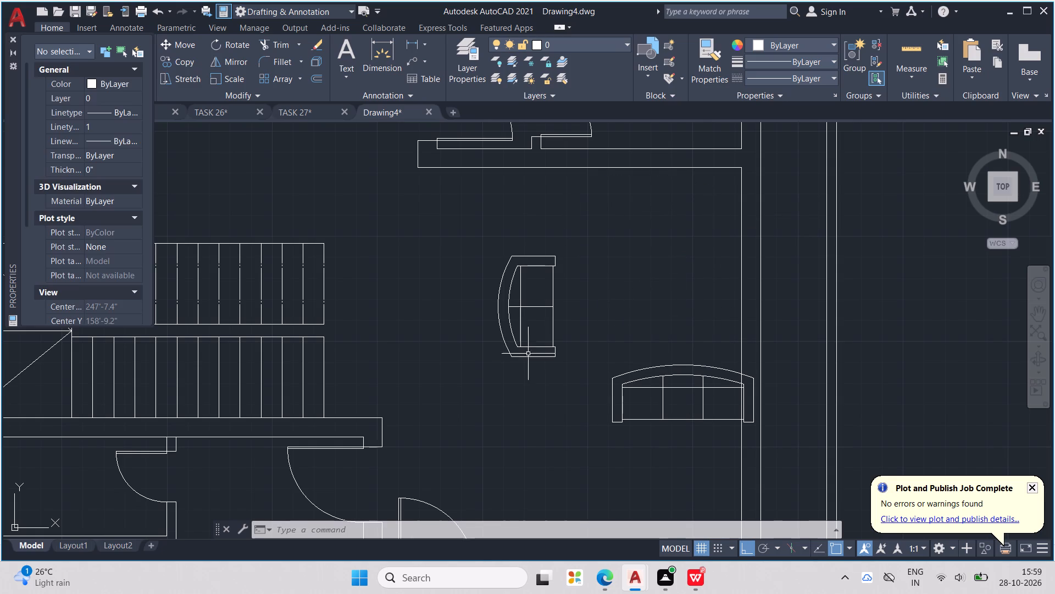
# Copy the west-backed loveseat and paste the copy in the empty space east of the plot.
pyautogui.click(508, 334)
pyautogui.click(486, 286)
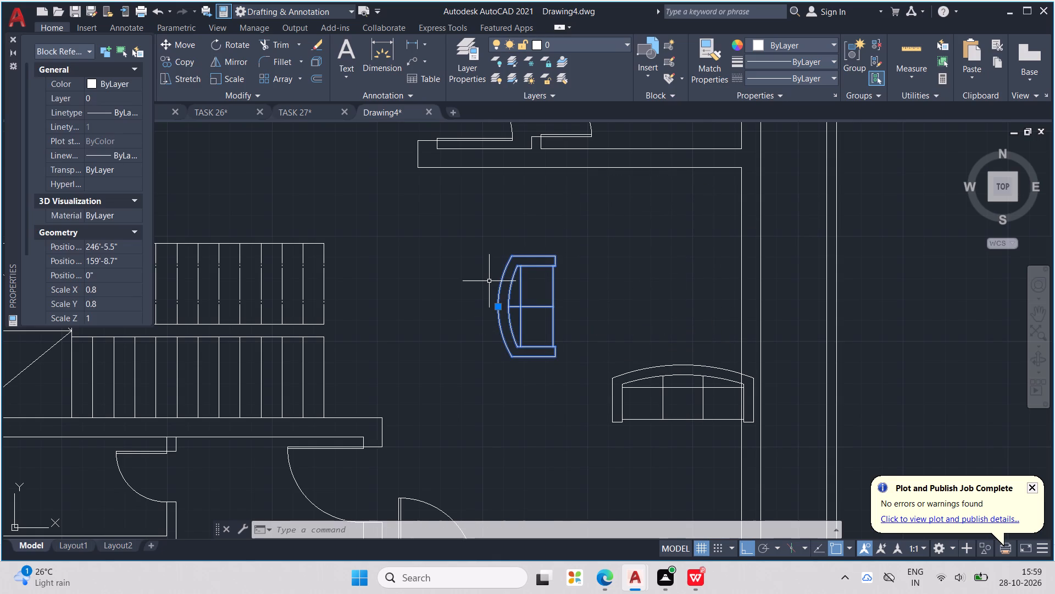
pyautogui.hotkey('ctrl', 'c')
pyautogui.hotkey('ctrl', 'v')
pyautogui.moveTo(528, 283); pyautogui.dragTo(449, 370, button='middle')
pyautogui.scroll(-1, 530, 285)
pyautogui.moveTo(713, 315); pyautogui.dragTo(718, 312)
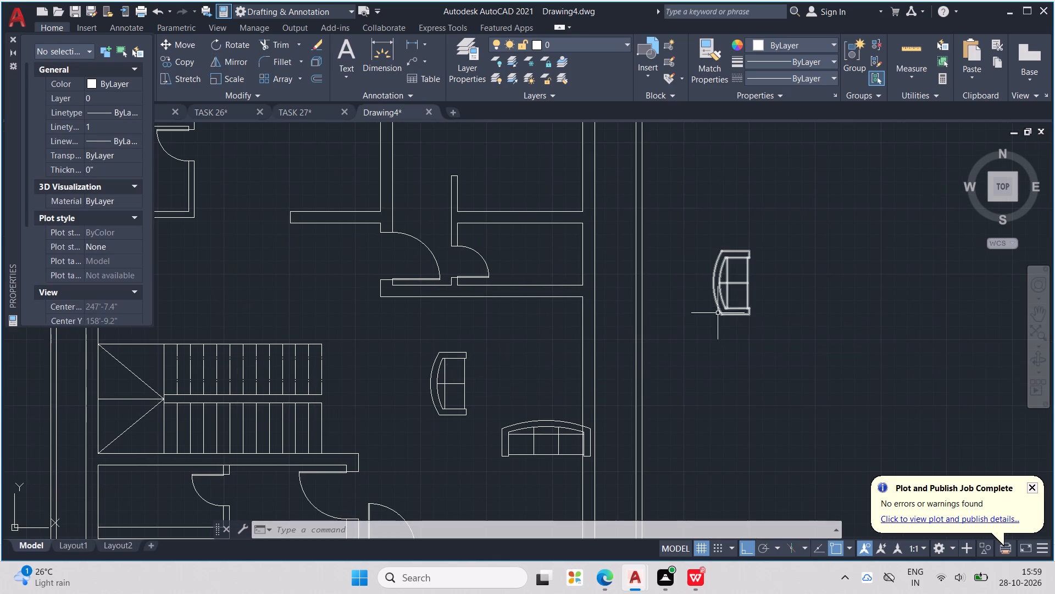
# Rotate the pasted loveseat outside the plot 90° clockwise so its back faces north.
pyautogui.click(728, 307)
pyautogui.write('RO')
pyautogui.press('Return')
pyautogui.moveTo(734, 310); pyautogui.dragTo(737, 311)
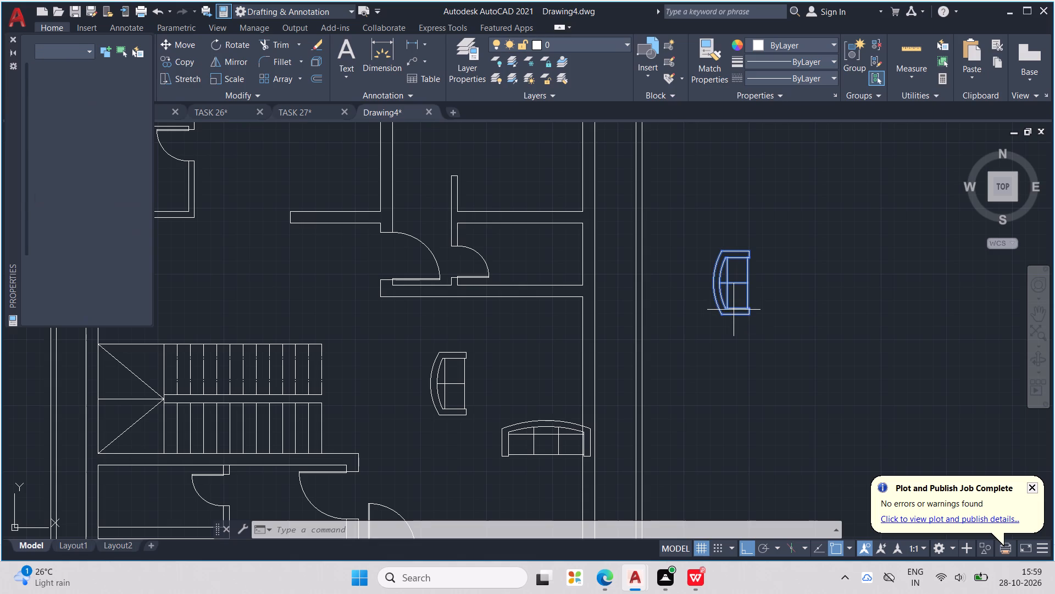
pyautogui.moveTo(737, 311); pyautogui.dragTo(740, 309)
pyautogui.click(701, 371)
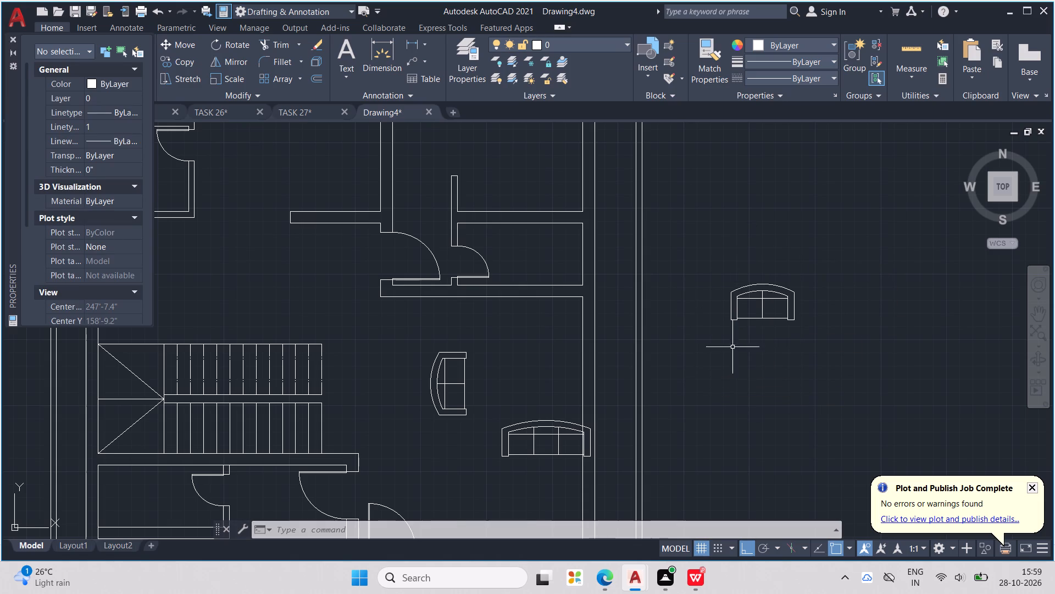
# Copy the north-backed loveseat outside the plot and paste it into the room's northeast corner, below the north wall.
pyautogui.click(762, 324)
pyautogui.click(759, 318)
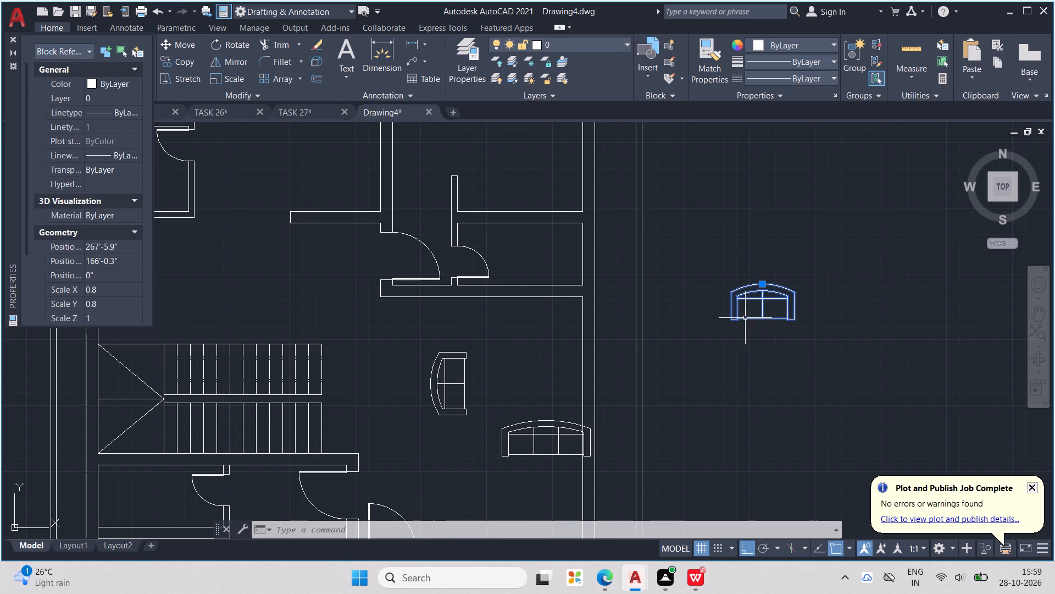
pyautogui.hotkey('ctrl', 'c')
pyautogui.hotkey('ctrl', 'v')
pyautogui.scroll(1, 504, 334)
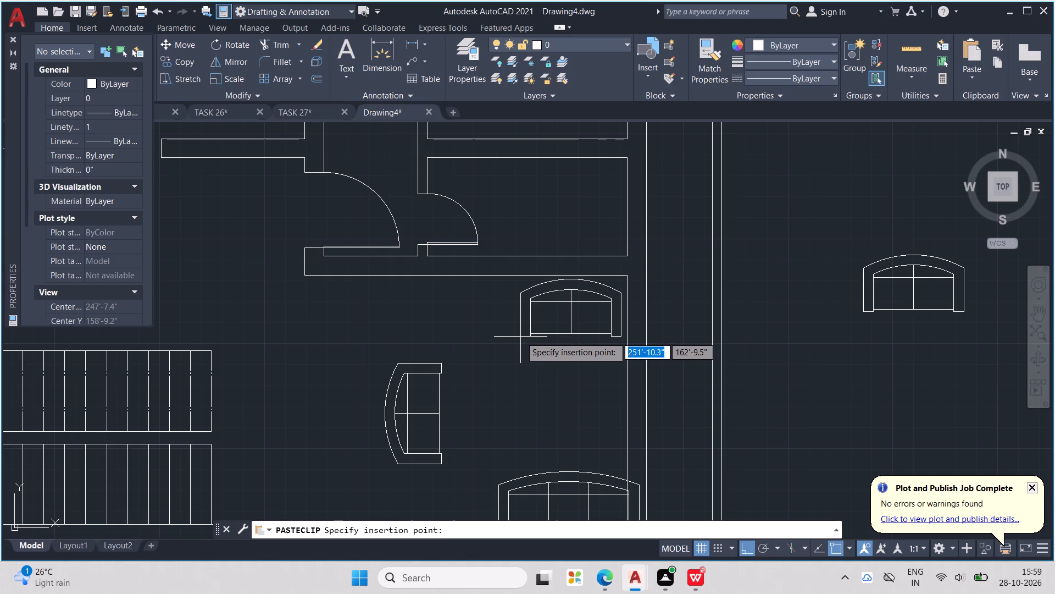
pyautogui.click(520, 339)
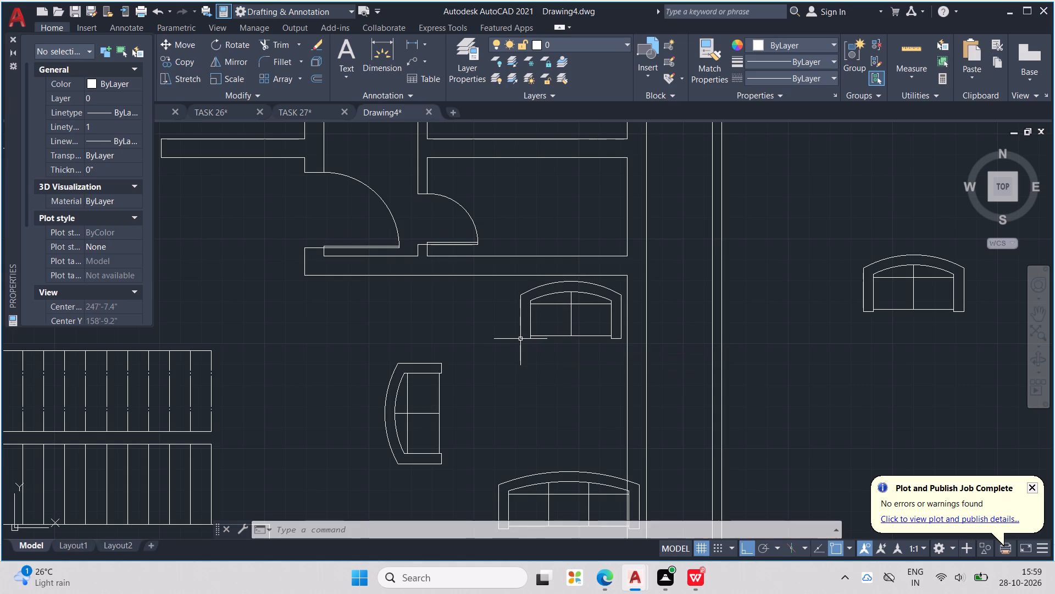
# Copy the northeast-corner loveseat about 4'-0" west so the two sit side by side along the north wall.
pyautogui.click(521, 339)
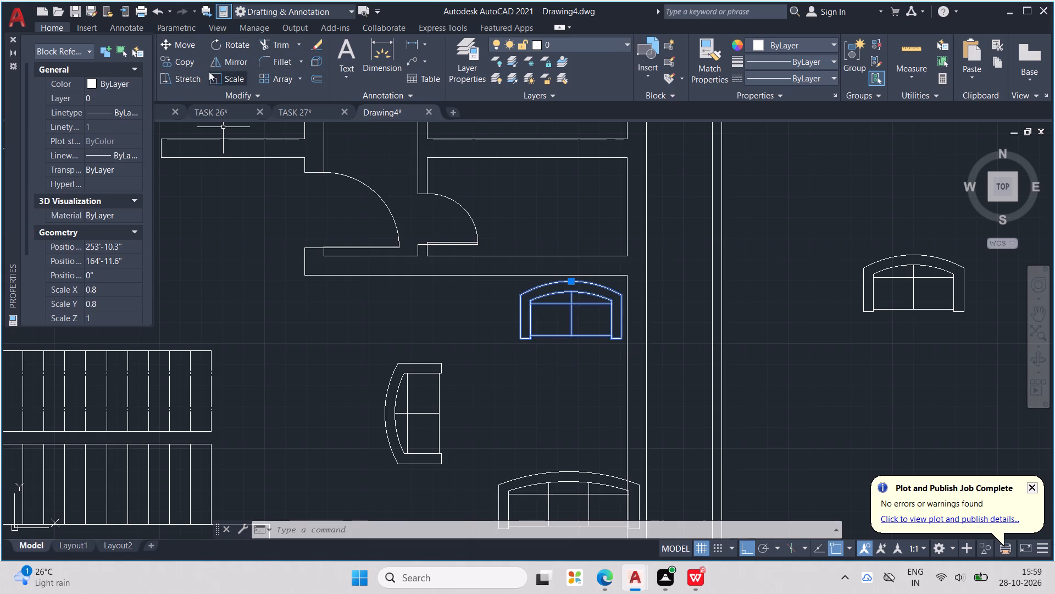
pyautogui.click(186, 60)
pyautogui.click(534, 336)
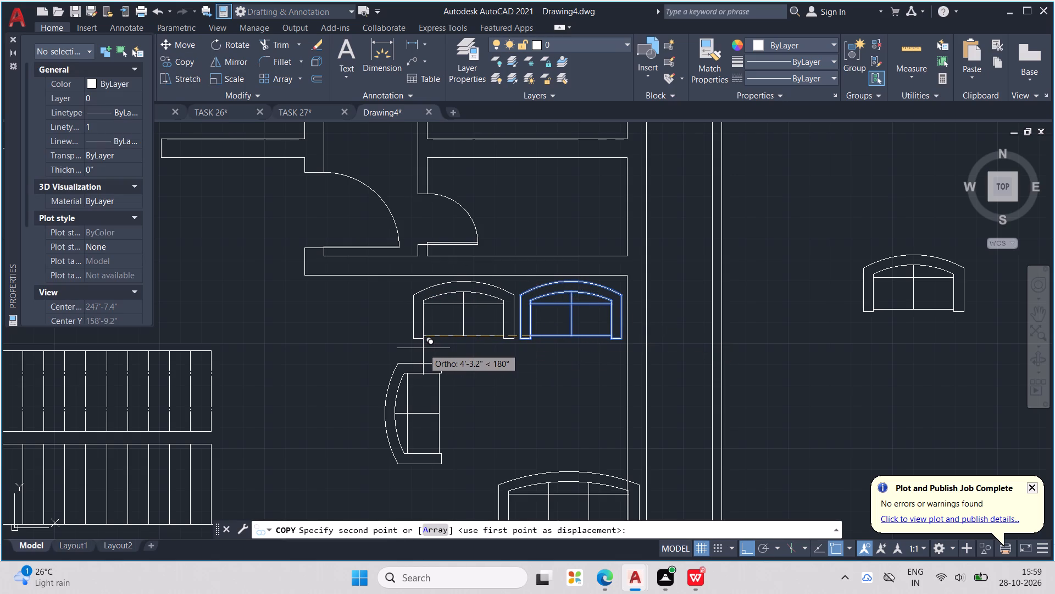
pyautogui.click(429, 349)
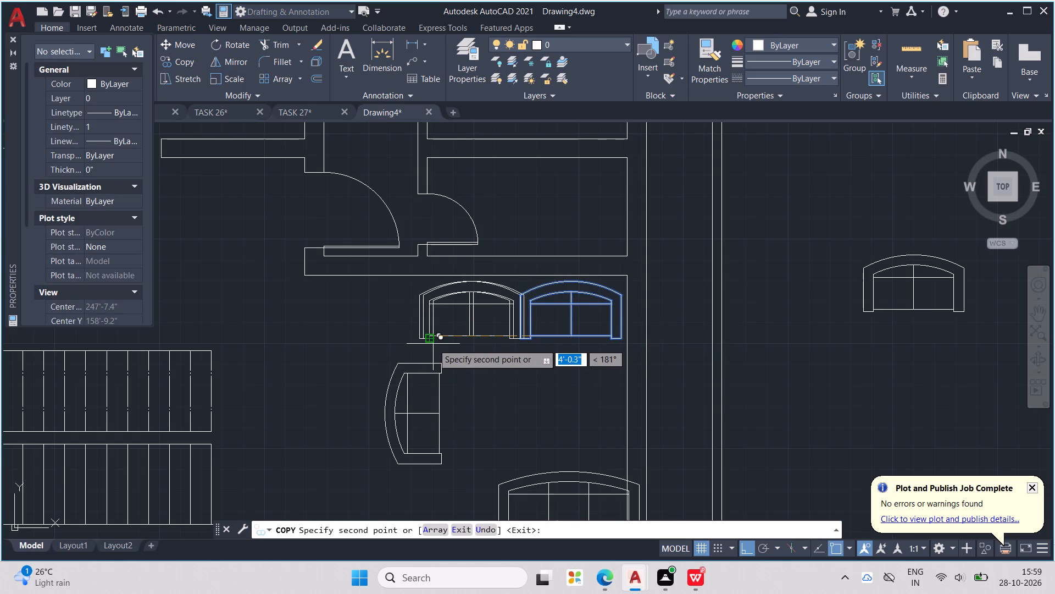
pyautogui.press('Escape')
pyautogui.press('Escape')
pyautogui.moveTo(479, 305); pyautogui.dragTo(461, 213, button='middle')
pyautogui.press('Escape')
pyautogui.press('Escape')
pyautogui.press('Escape')
pyautogui.press('Escape')
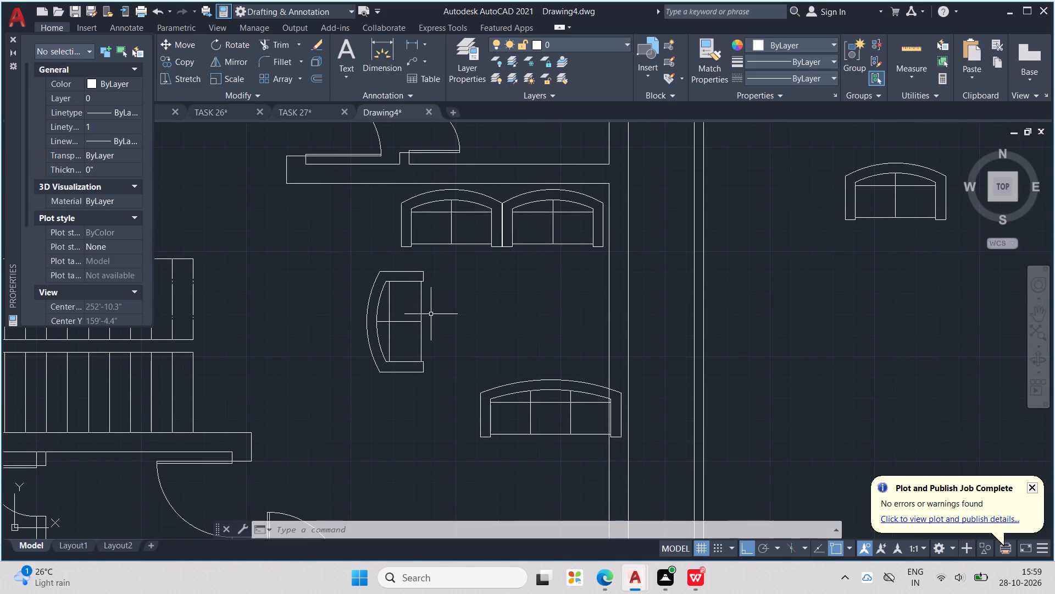
pyautogui.press('Escape')
# Insert the Chair - Desk block from DesignCenter's Home - Space Planner near the south end of the west-backed loveseat, at scale 1.
pyautogui.hotkey('ctrl', '2')
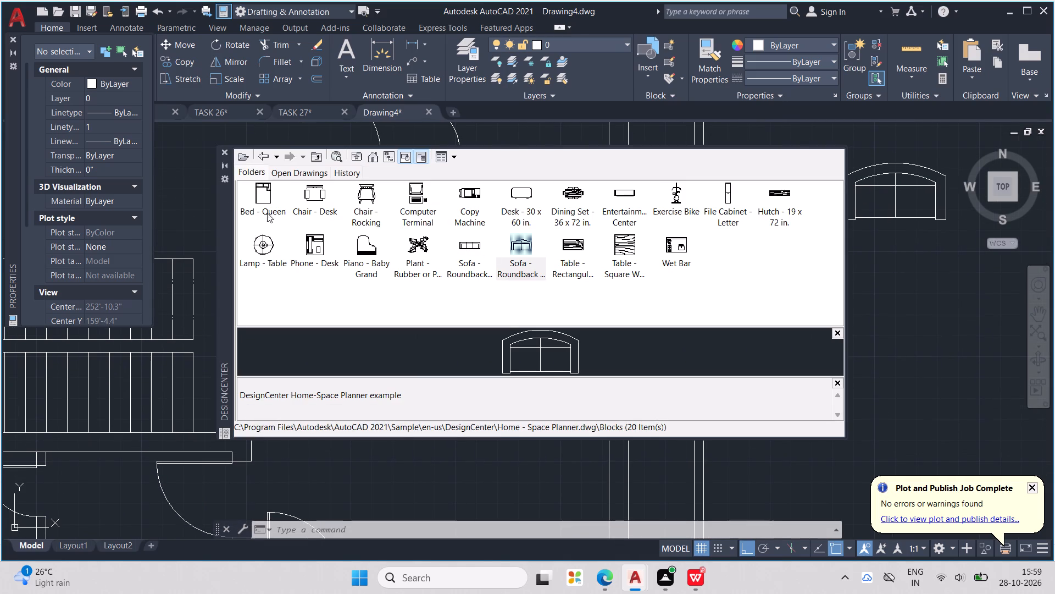
pyautogui.click(320, 187)
pyautogui.doubleClick(316, 189)
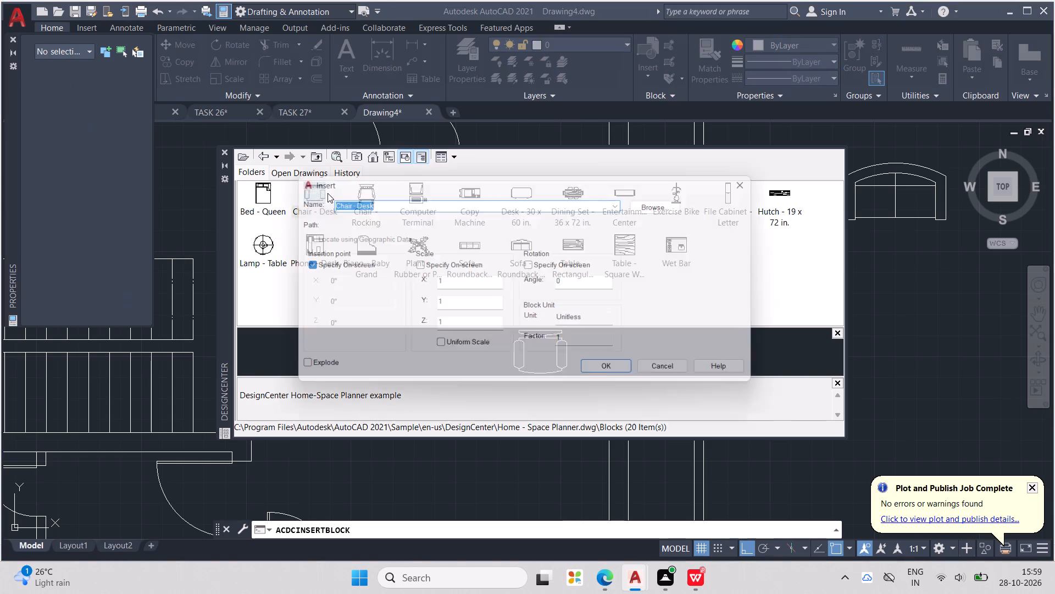
pyautogui.click(638, 368)
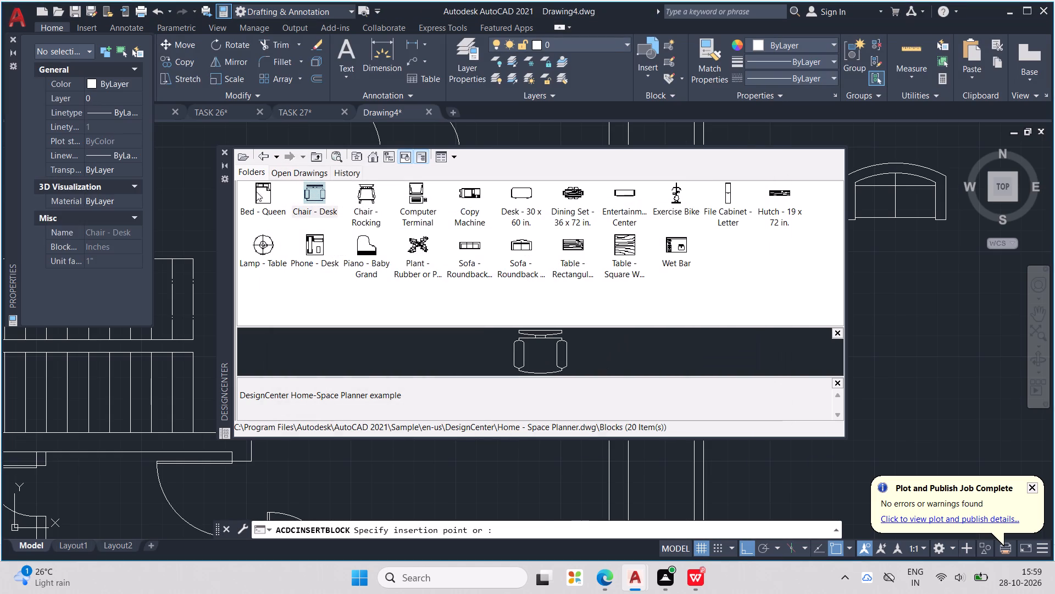
pyautogui.click(221, 150)
pyautogui.click(224, 151)
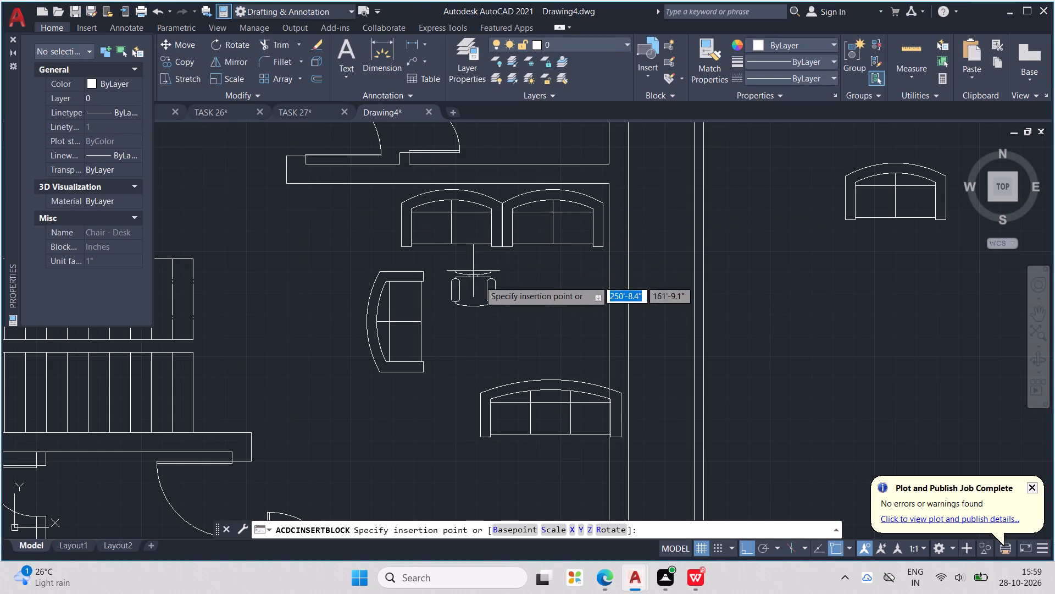
pyautogui.click(433, 379)
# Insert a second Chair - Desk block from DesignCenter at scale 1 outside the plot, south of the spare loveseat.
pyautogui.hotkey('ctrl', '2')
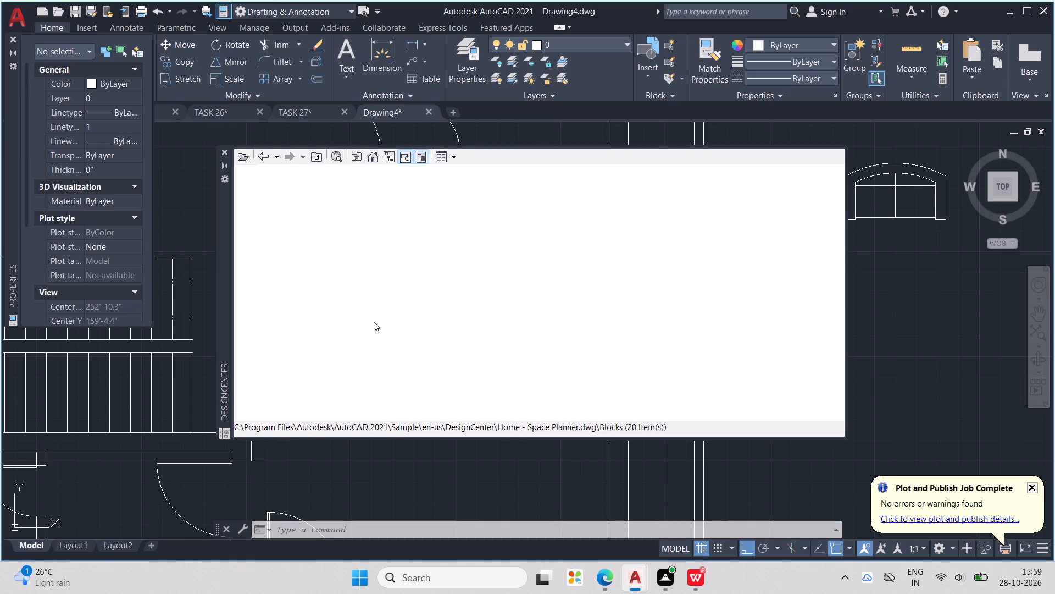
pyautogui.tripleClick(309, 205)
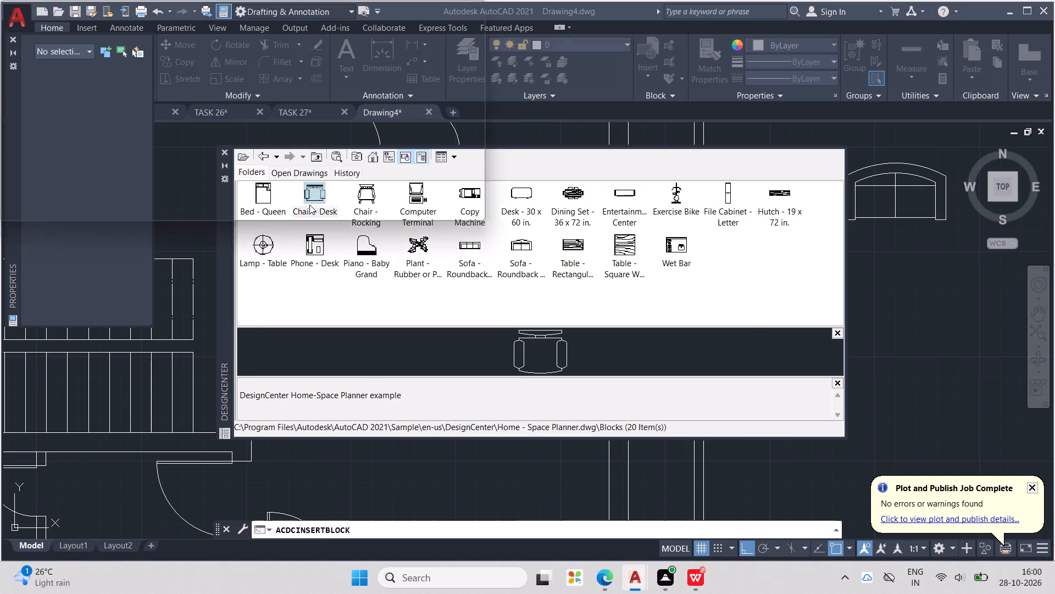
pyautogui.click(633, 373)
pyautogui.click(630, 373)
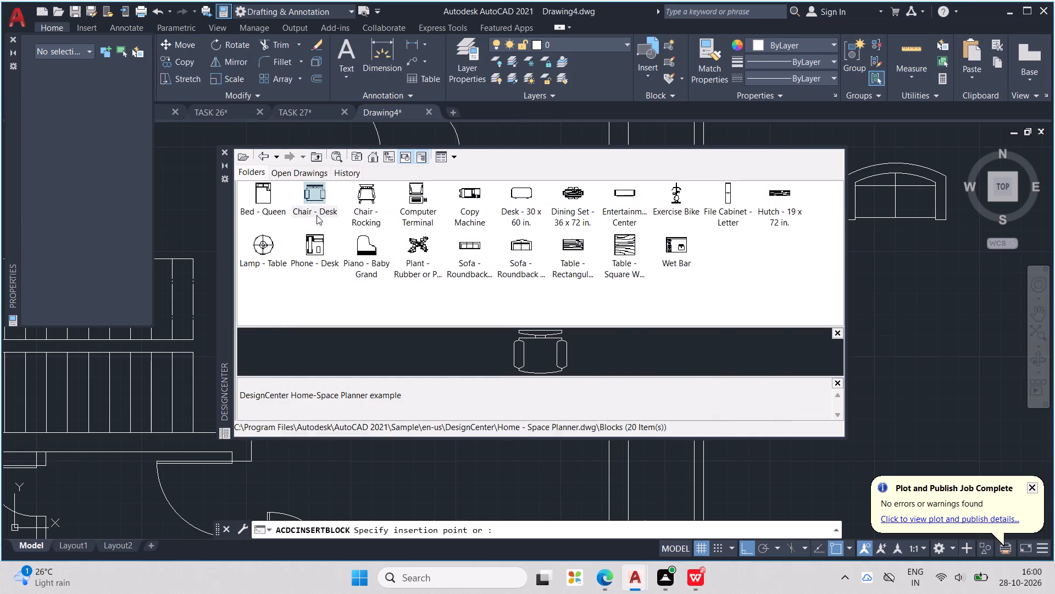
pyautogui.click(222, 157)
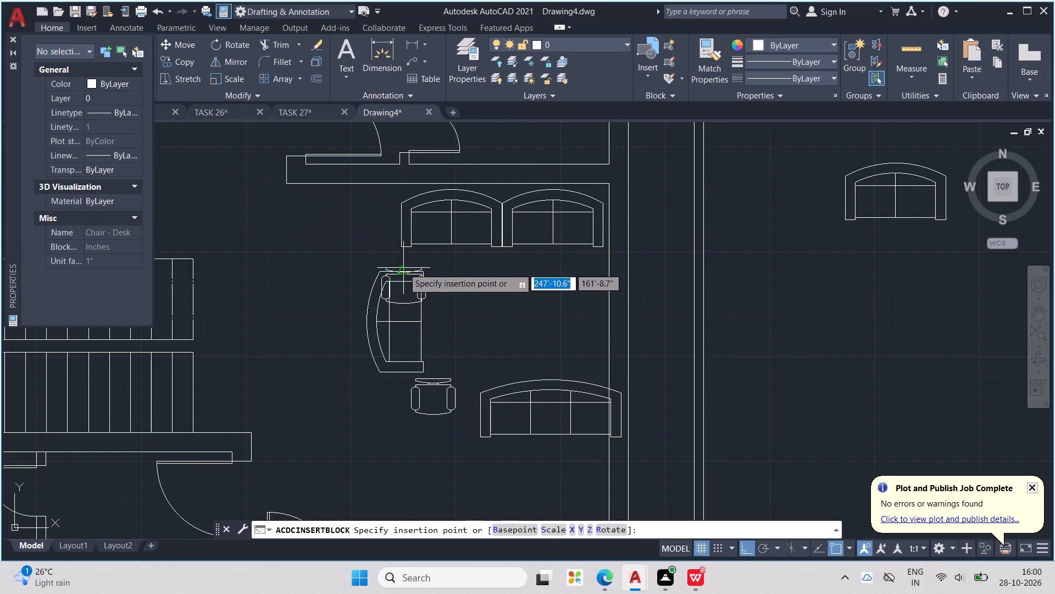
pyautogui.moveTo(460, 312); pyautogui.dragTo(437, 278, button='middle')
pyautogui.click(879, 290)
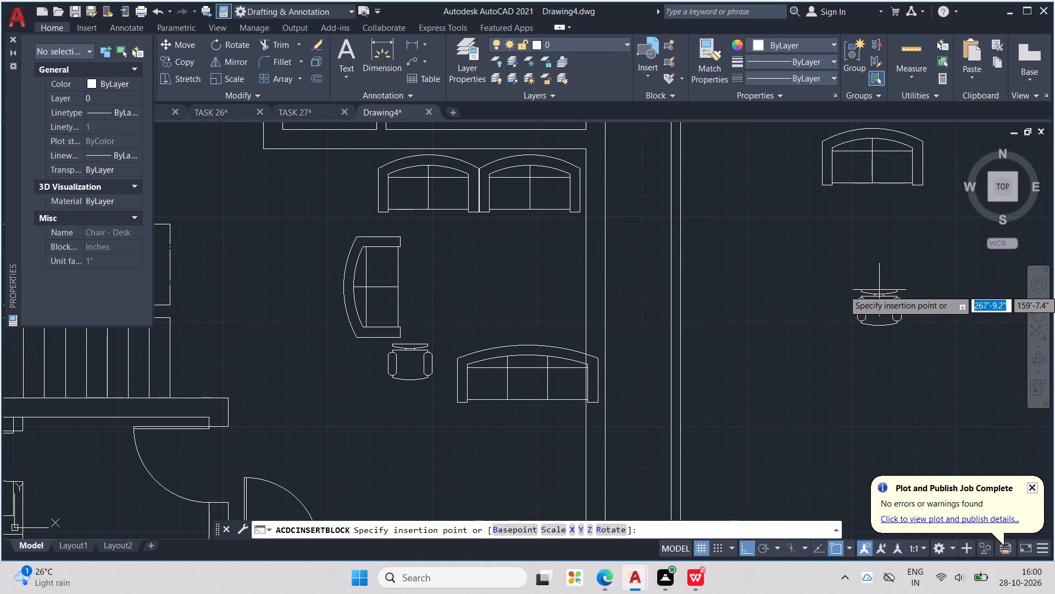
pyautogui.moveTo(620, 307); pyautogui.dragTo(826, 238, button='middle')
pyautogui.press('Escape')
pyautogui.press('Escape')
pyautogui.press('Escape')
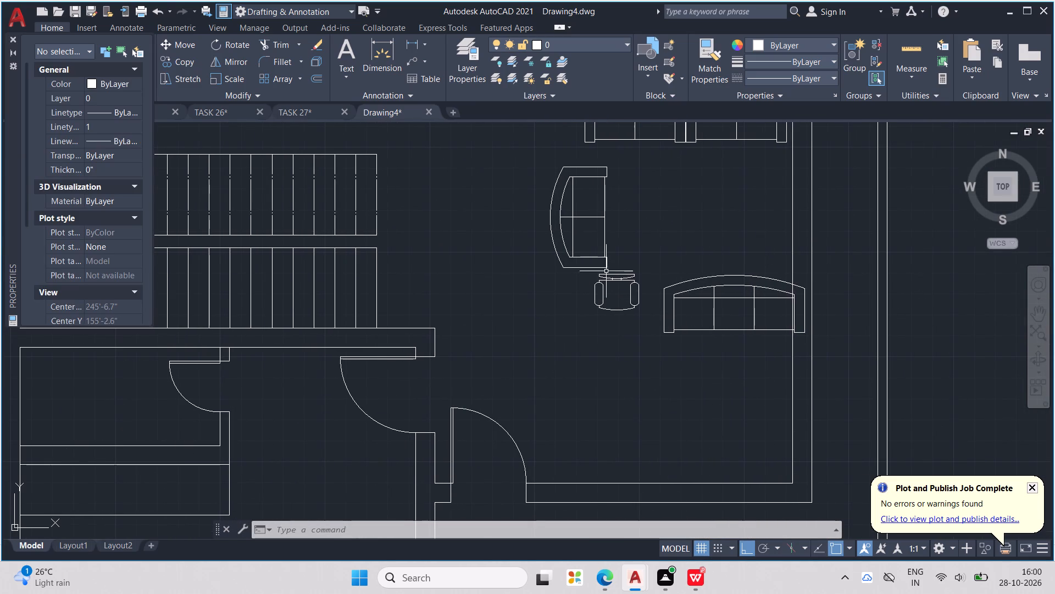
# Rotate the desk chair in the room 90° clockwise so its back faces east.
pyautogui.click(594, 298)
pyautogui.write('RO')
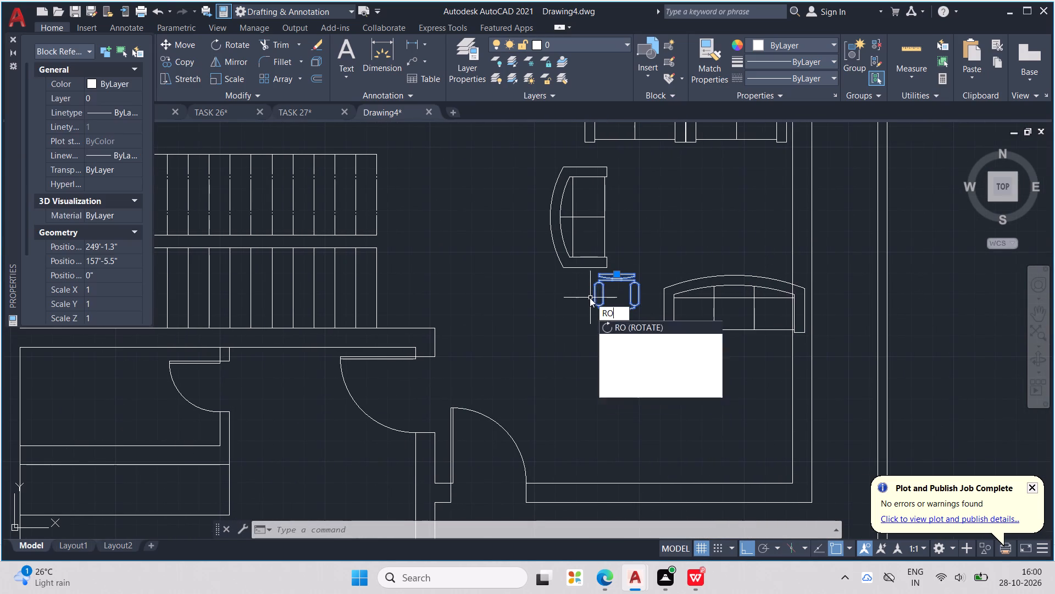
pyautogui.press('Return')
pyautogui.click(590, 298)
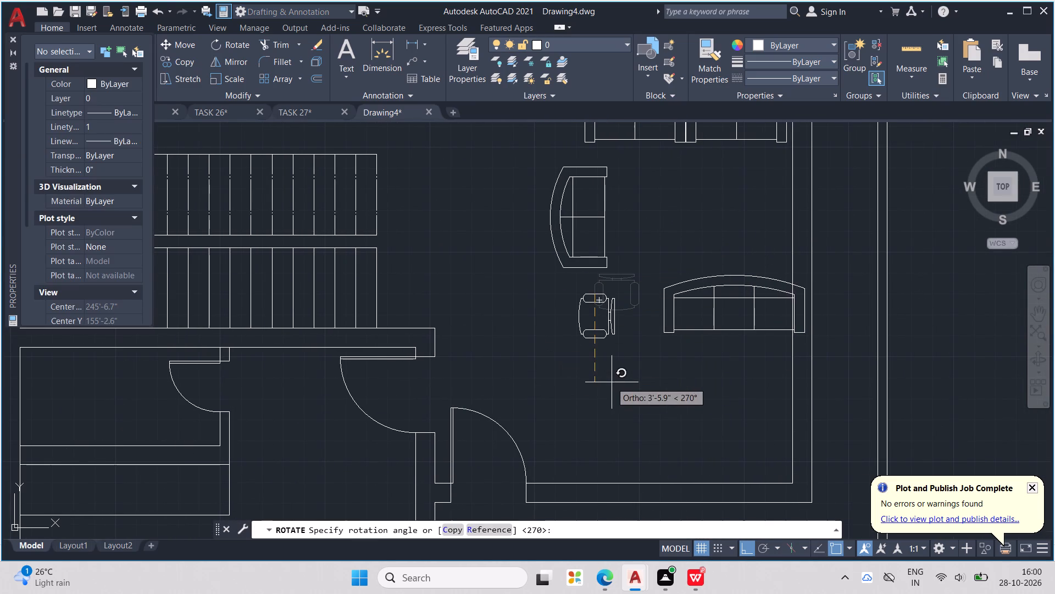
pyautogui.click(612, 383)
# Set the X and Y scale of the rotated desk chair in the room to 1.3.
pyautogui.click(617, 340)
pyautogui.click(608, 315)
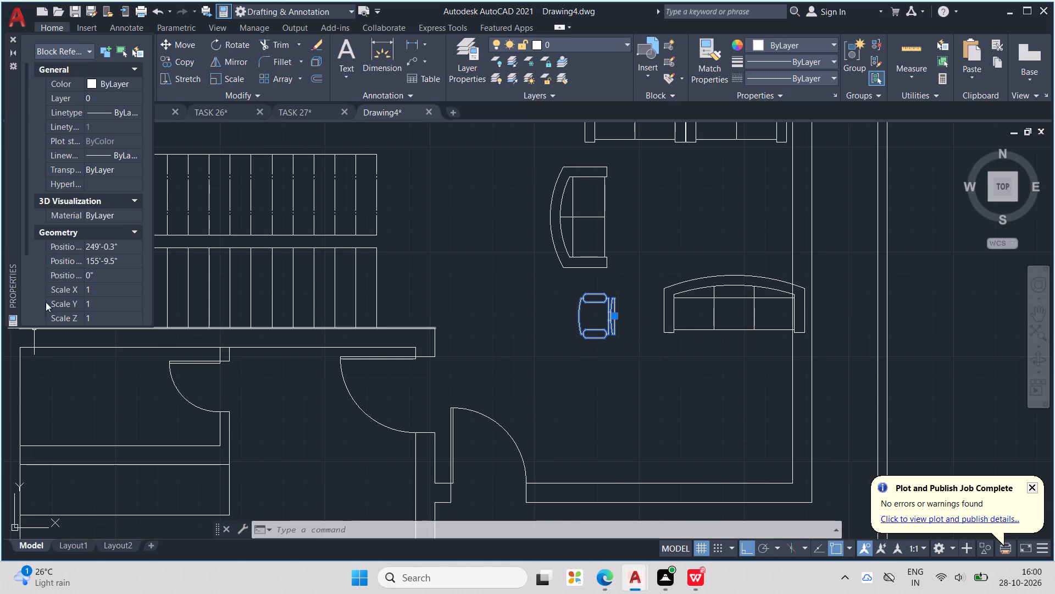
pyautogui.click(101, 287)
pyautogui.write('1.3')
pyautogui.click(99, 299)
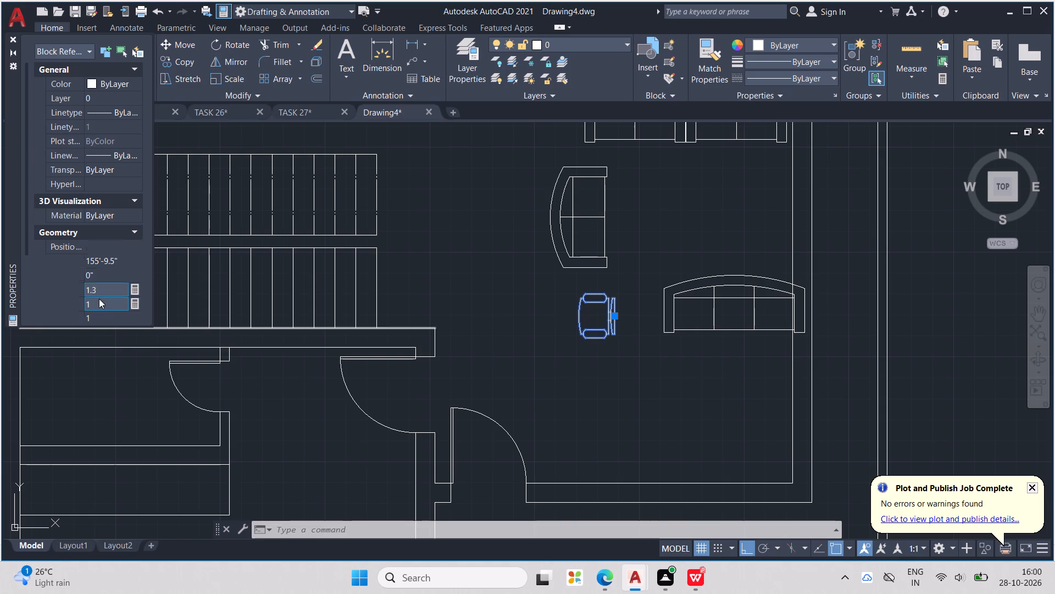
pyautogui.write('1.3')
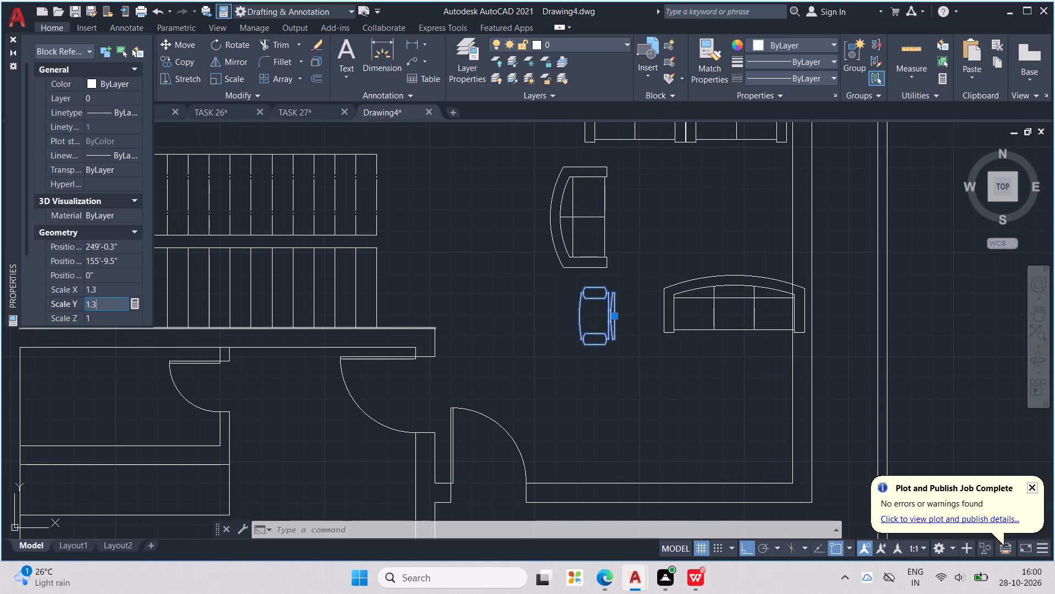
pyautogui.click(117, 291)
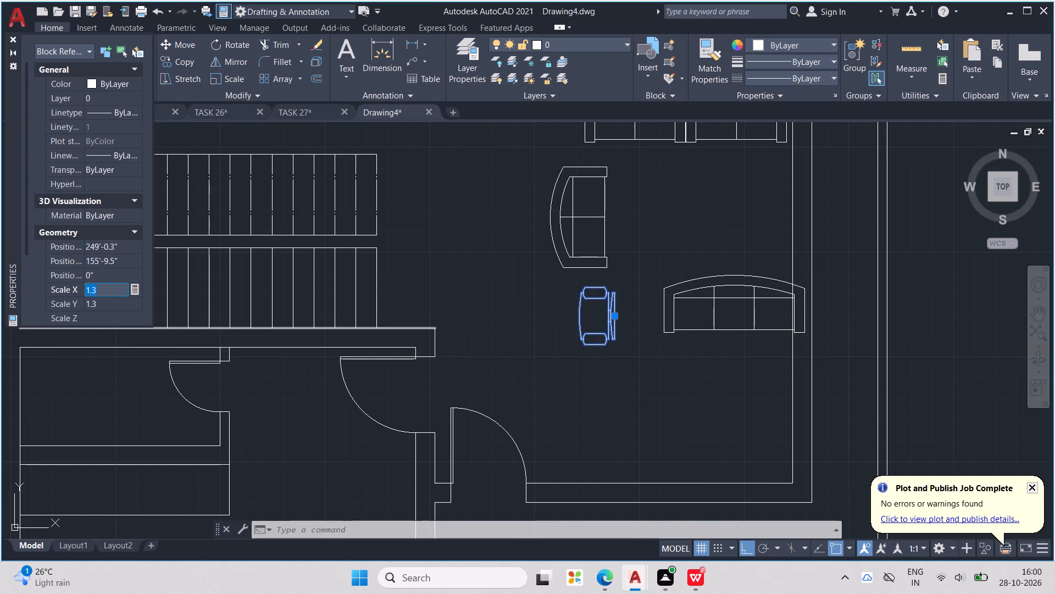
pyautogui.press('Escape')
pyautogui.press('Escape')
pyautogui.press('Escape')
pyautogui.press('Escape')
pyautogui.press('Escape')
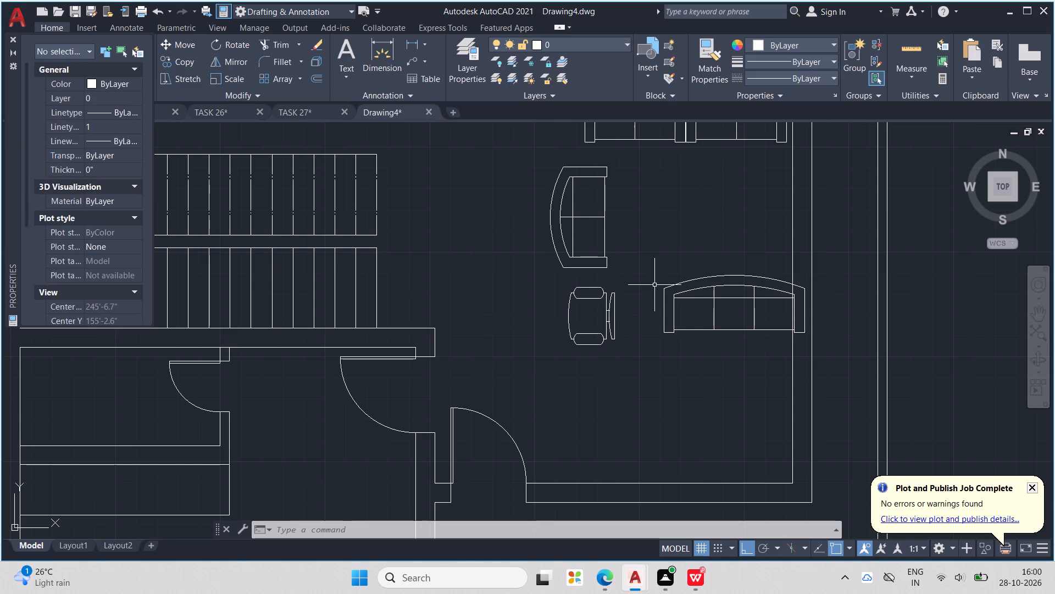
# Move the enlarged desk chair to just south of the west-backed loveseat, roughly in line with it.
pyautogui.moveTo(654, 285); pyautogui.dragTo(627, 317, button='middle')
pyautogui.click(581, 356)
pyautogui.scroll(1, 580, 357)
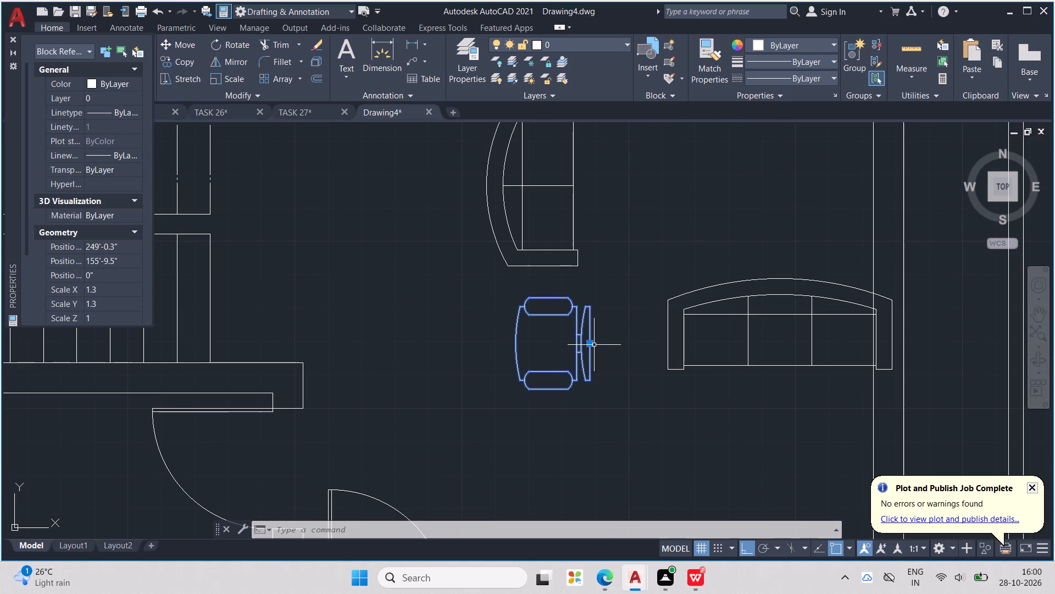
pyautogui.moveTo(593, 343); pyautogui.dragTo(562, 260)
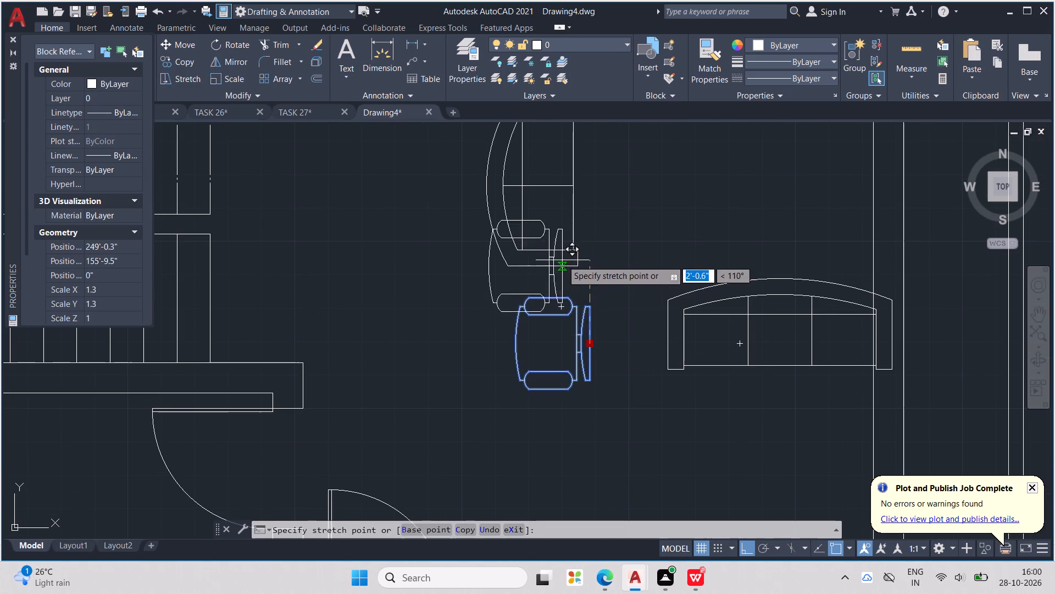
pyautogui.moveTo(562, 260); pyautogui.dragTo(563, 325)
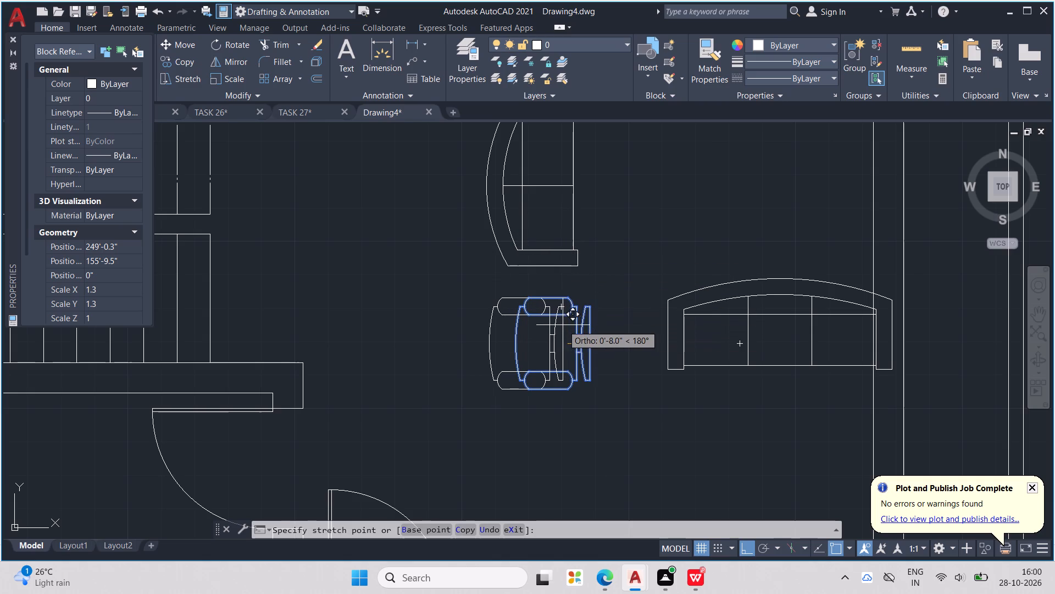
pyautogui.moveTo(563, 325); pyautogui.dragTo(572, 324)
pyautogui.moveTo(562, 335); pyautogui.dragTo(578, 304)
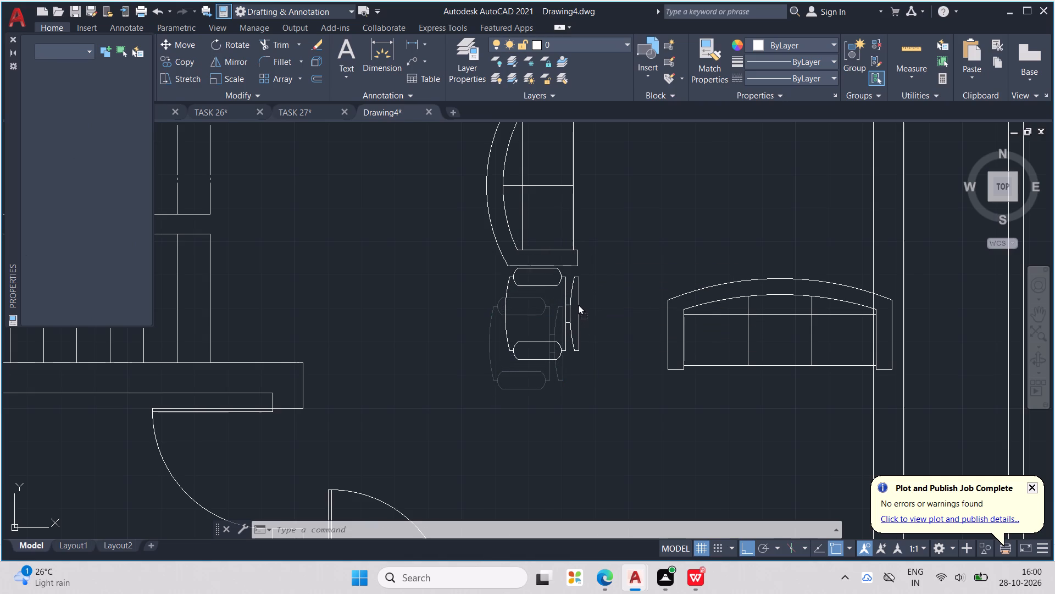
pyautogui.moveTo(578, 304); pyautogui.dragTo(584, 326)
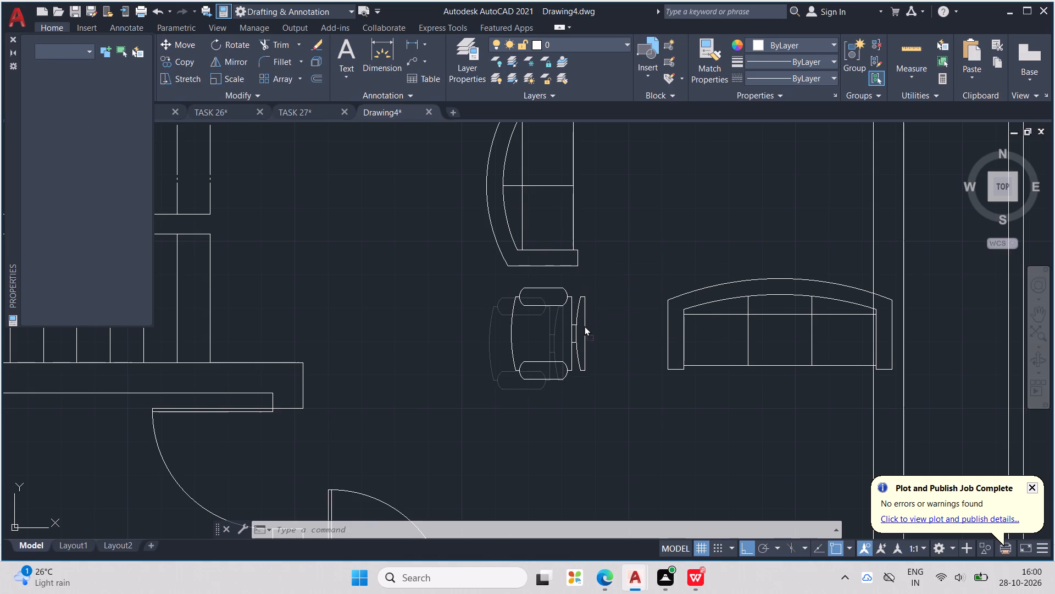
pyautogui.moveTo(584, 326); pyautogui.dragTo(584, 326)
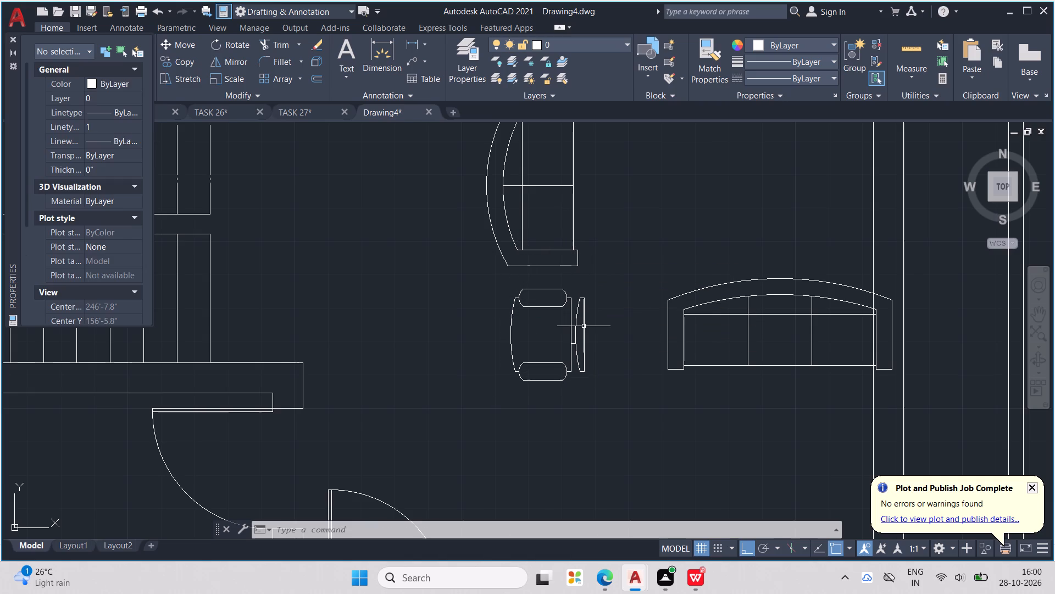
pyautogui.press('Escape')
pyautogui.press('Escape')
# Delete the three-seat sofa overlapping the room's east wall.
pyautogui.click(819, 288)
pyautogui.click(815, 316)
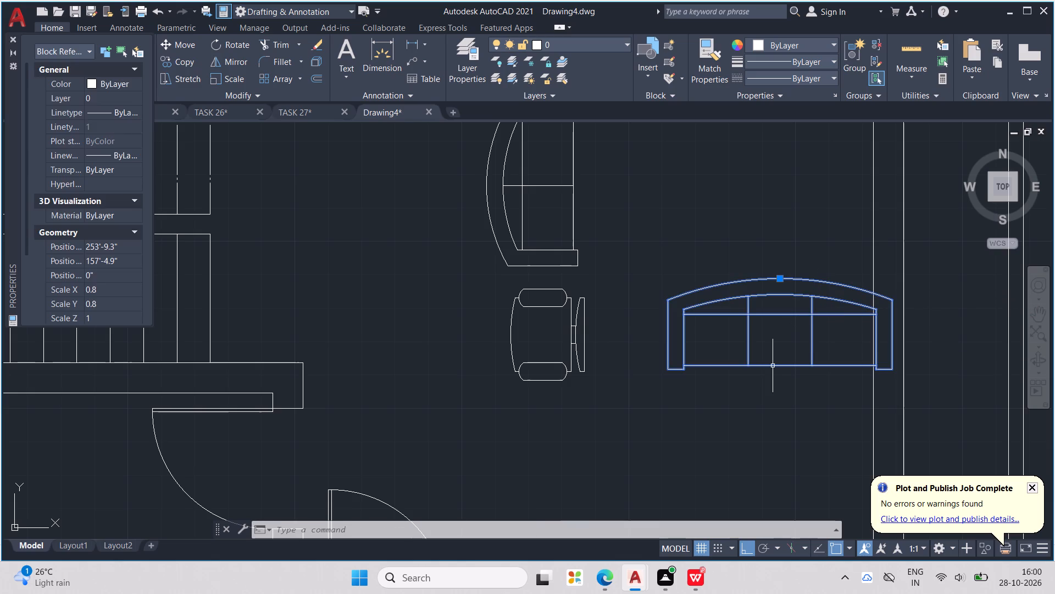
pyautogui.press('Delete')
# Delete the spare loveseat and spare desk chair standing outside the plot, east of the house.
pyautogui.scroll(-2, 750, 363)
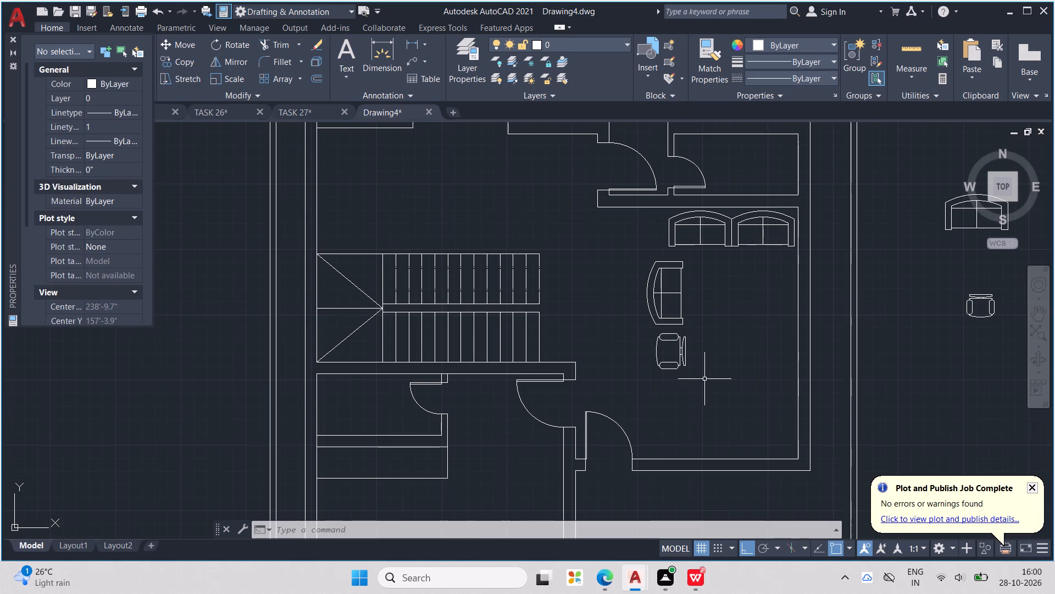
pyautogui.moveTo(700, 377); pyautogui.dragTo(654, 392, button='middle')
pyautogui.press('Escape')
pyautogui.press('Escape')
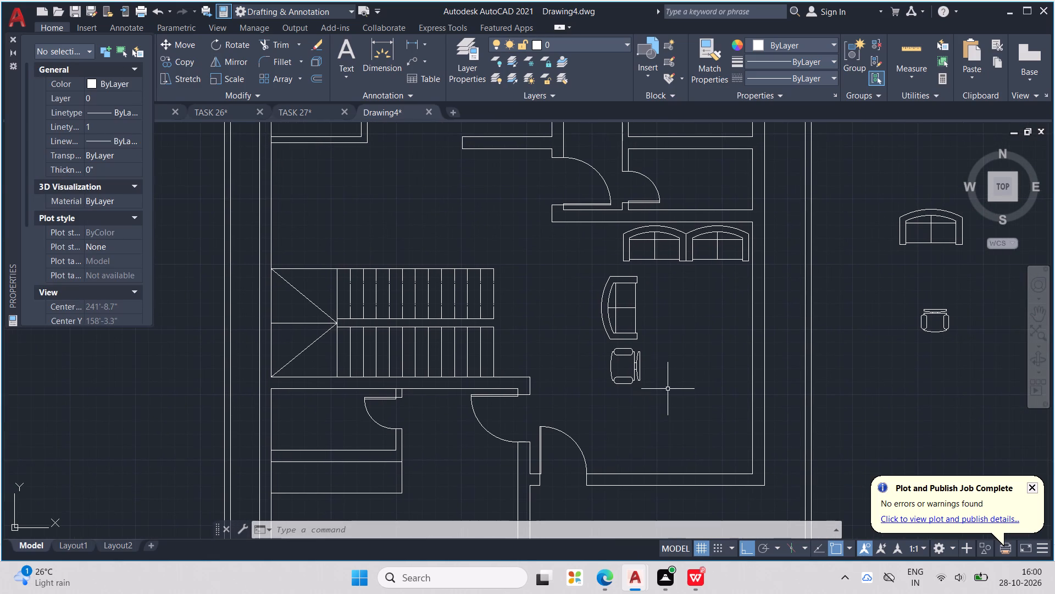
pyautogui.moveTo(668, 388); pyautogui.dragTo(566, 403, button='middle')
pyautogui.press('Escape')
pyautogui.moveTo(836, 309); pyautogui.dragTo(857, 354)
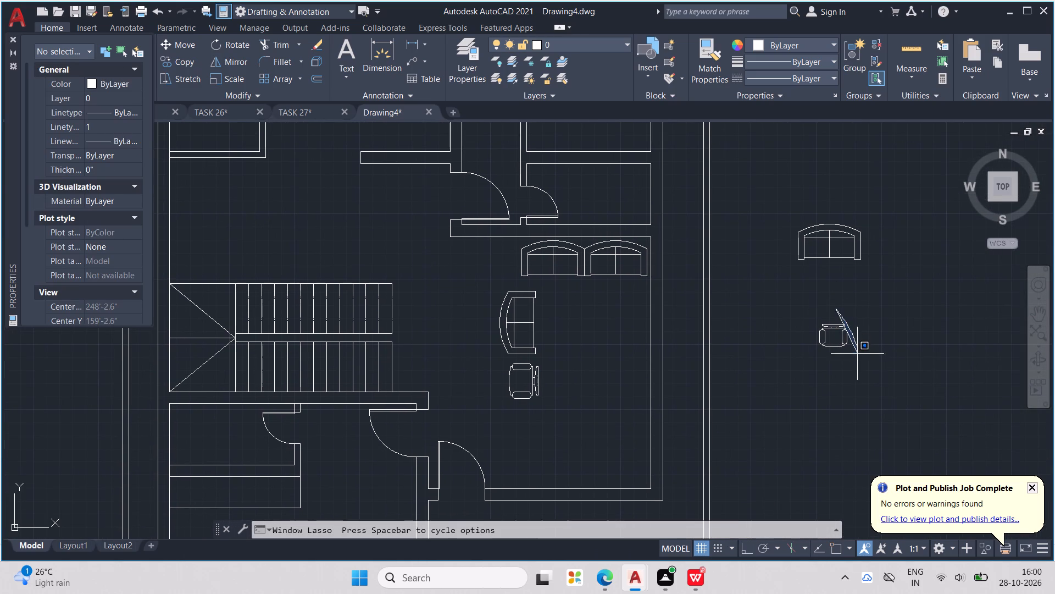
pyautogui.moveTo(857, 354); pyautogui.dragTo(809, 392)
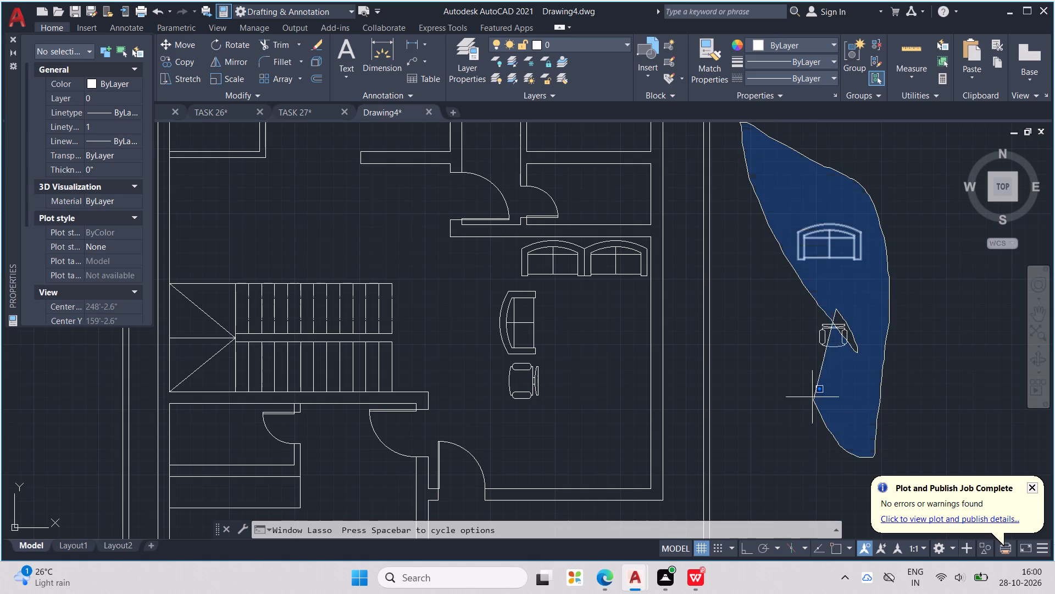
pyautogui.moveTo(809, 392); pyautogui.dragTo(896, 398)
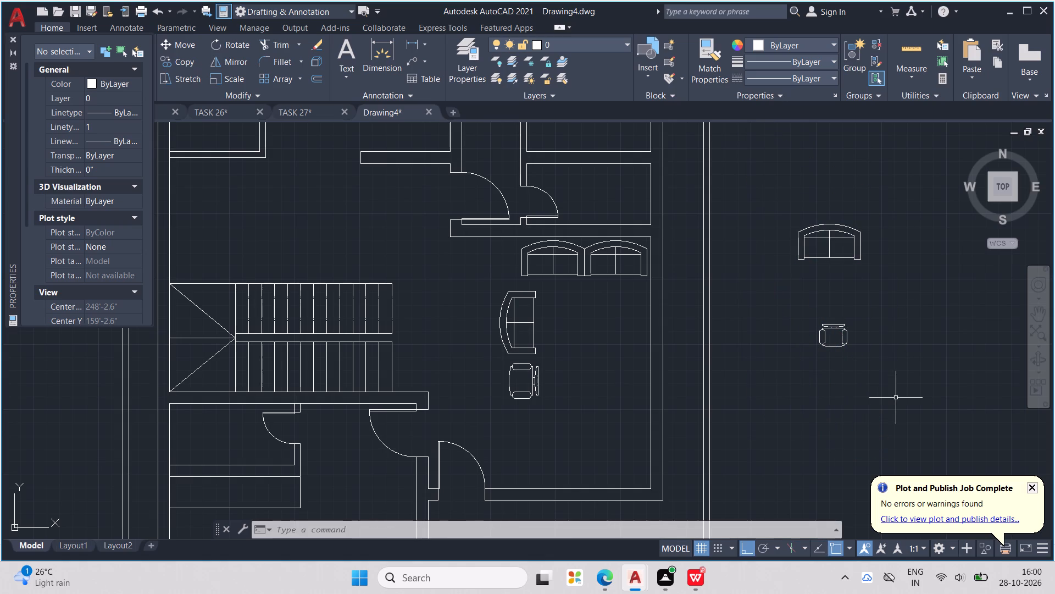
pyautogui.moveTo(896, 398); pyautogui.dragTo(921, 227)
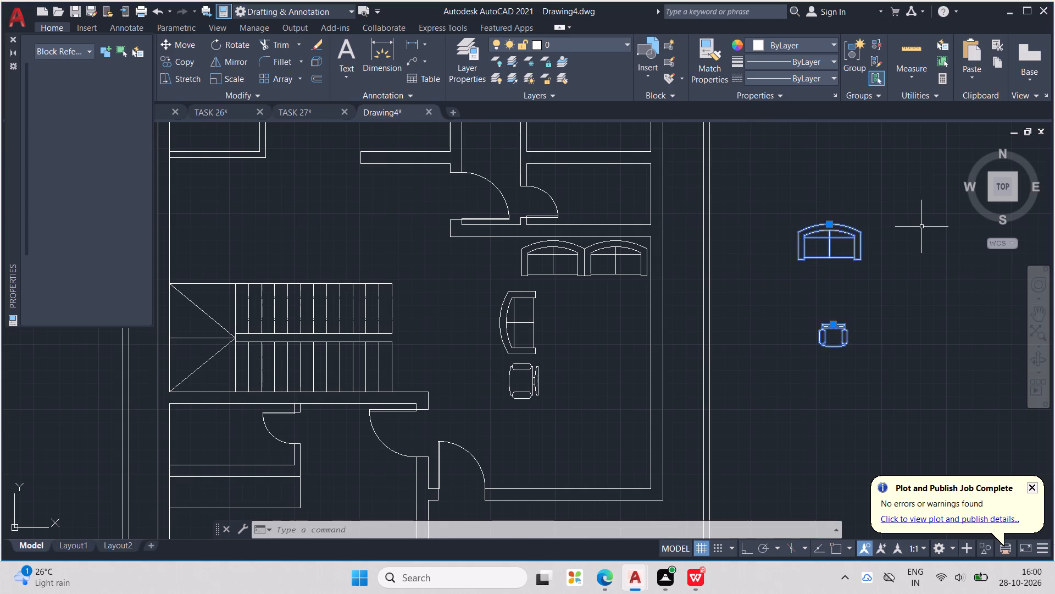
pyautogui.press('Delete')
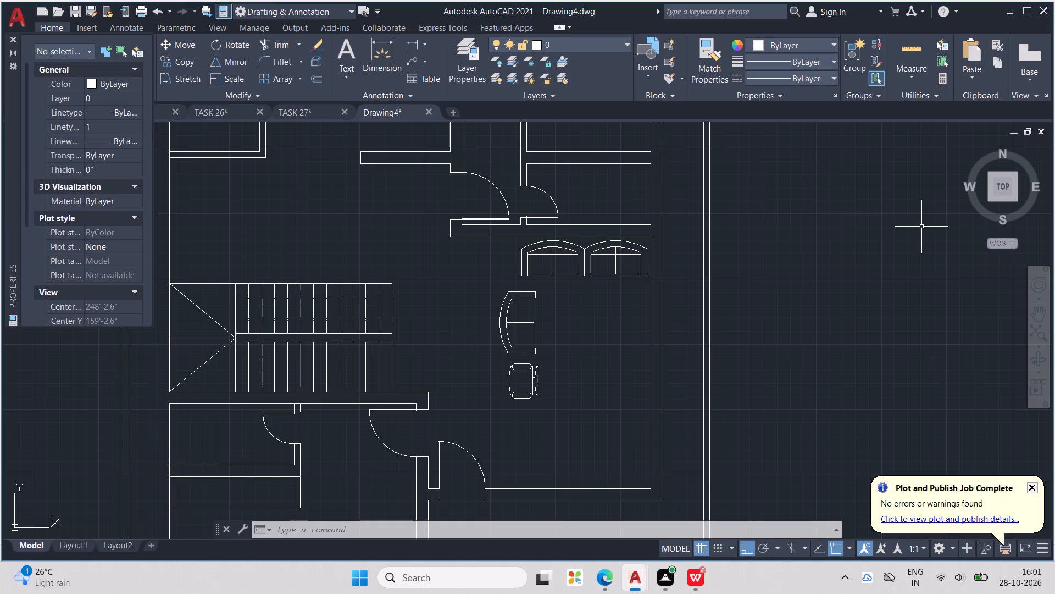
# Insert the Entertainment Center block from DesignCenter at scale 1 between the west-backed loveseat and the east wall.
pyautogui.hotkey('ctrl', '2')
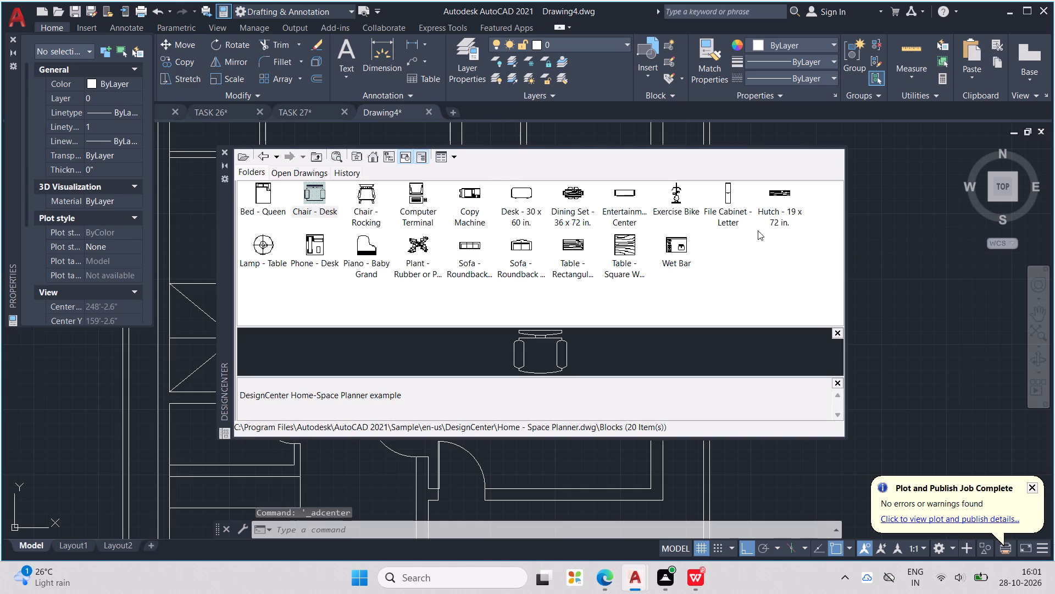
pyautogui.tripleClick(629, 204)
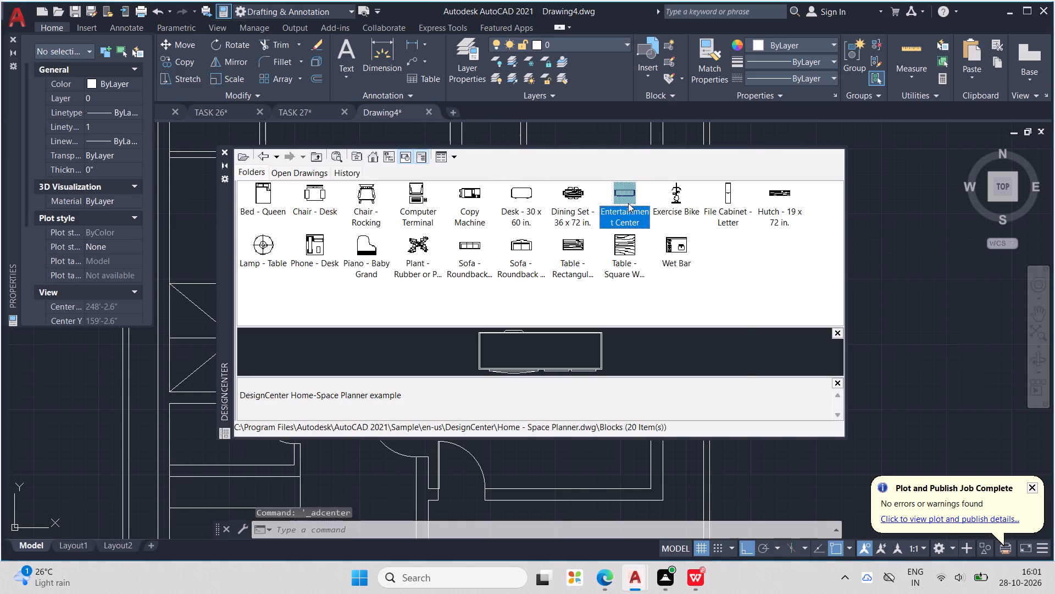
pyautogui.click(607, 372)
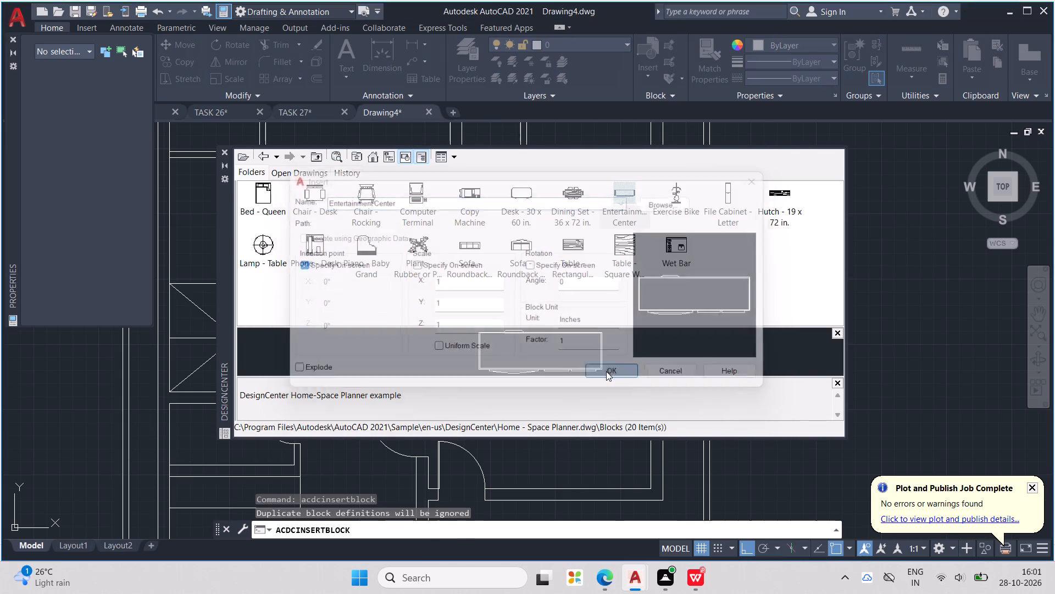
pyautogui.click(225, 149)
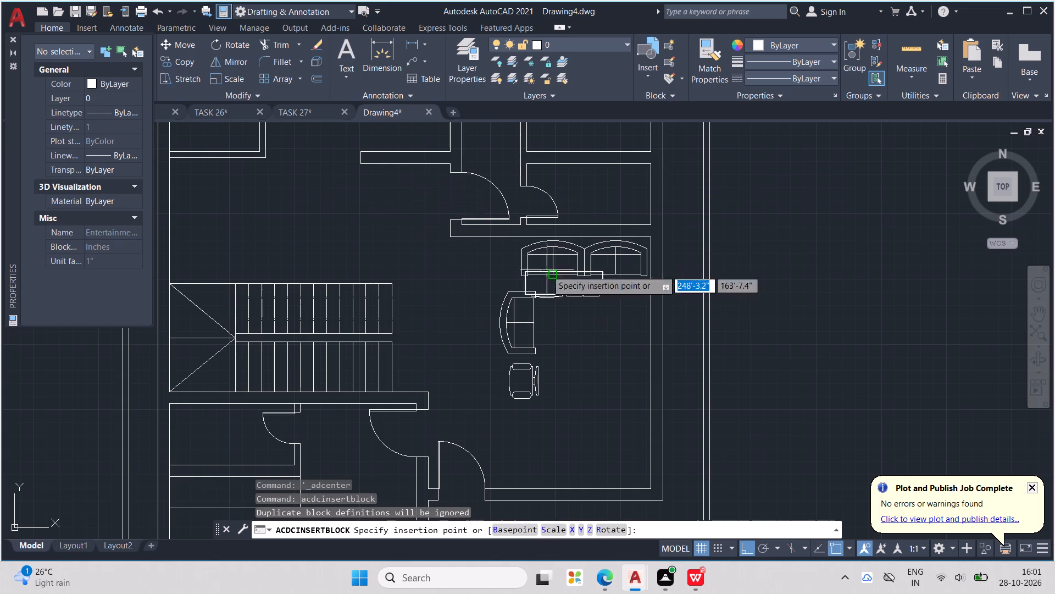
pyautogui.click(602, 332)
# Rotate the entertainment center 90° clockwise so its front faces west toward the loveseat.
pyautogui.click(599, 332)
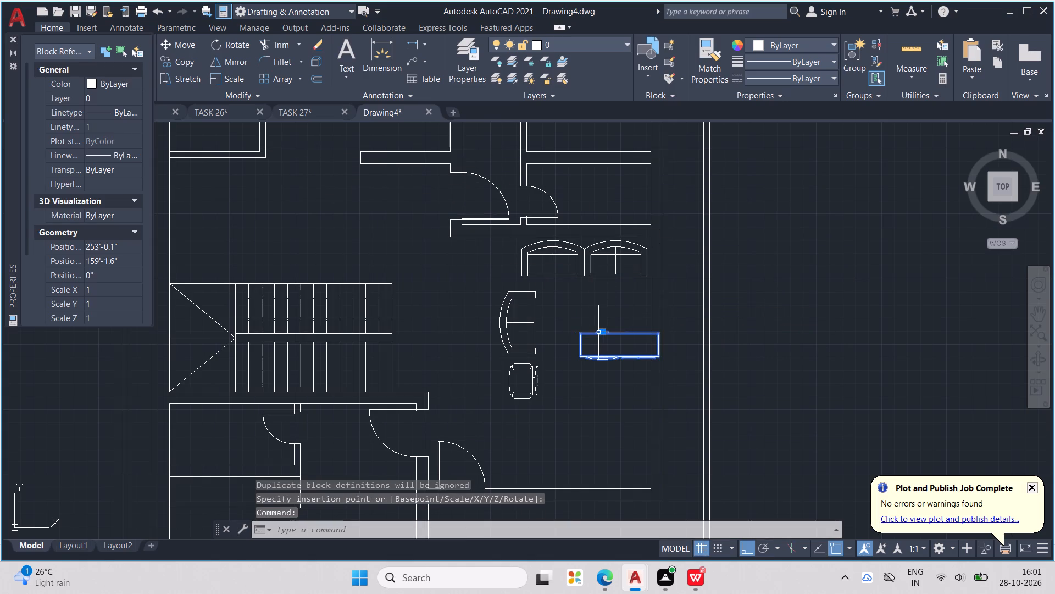
pyautogui.press('r')
pyautogui.press('o')
pyautogui.press('Return')
pyautogui.click(597, 322)
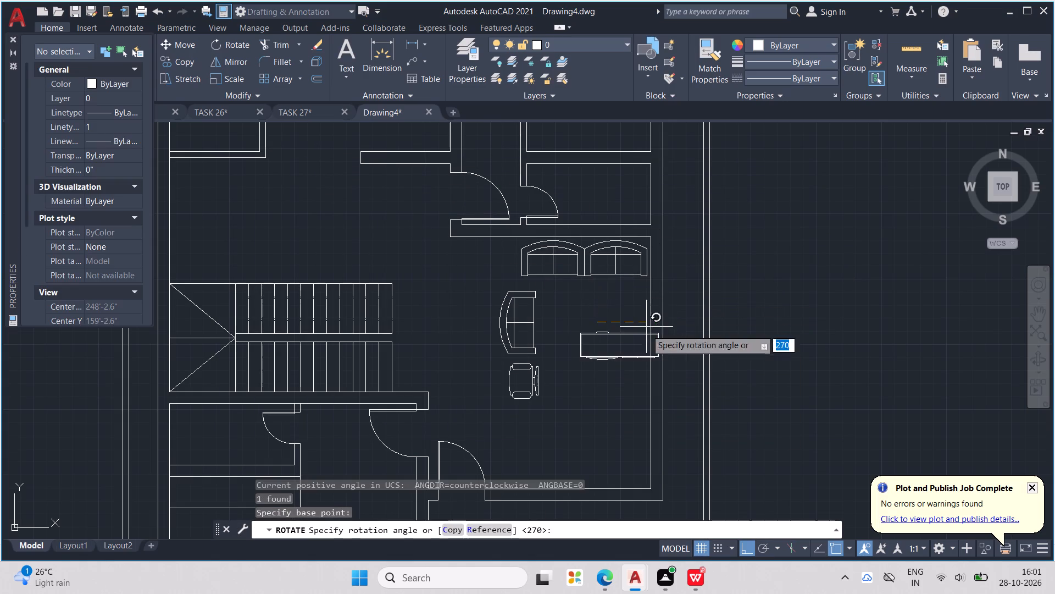
pyautogui.click(624, 424)
# Move the entertainment center about 4'-0.6" east so its back meets the room's east wall.
pyautogui.click(586, 354)
pyautogui.scroll(3, 585, 348)
pyautogui.moveTo(593, 327); pyautogui.dragTo(823, 321)
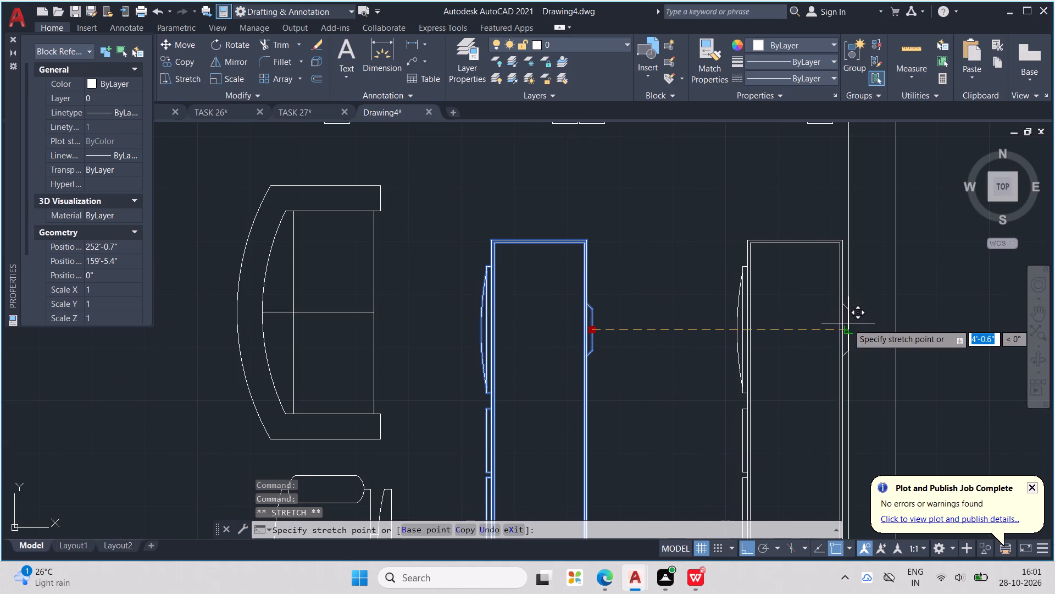
pyautogui.click(851, 324)
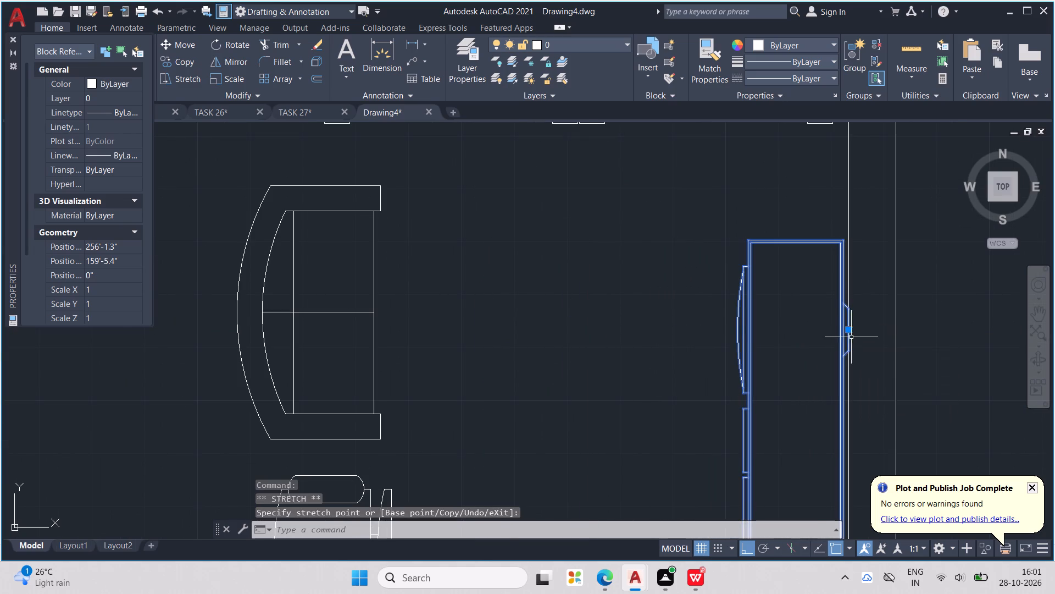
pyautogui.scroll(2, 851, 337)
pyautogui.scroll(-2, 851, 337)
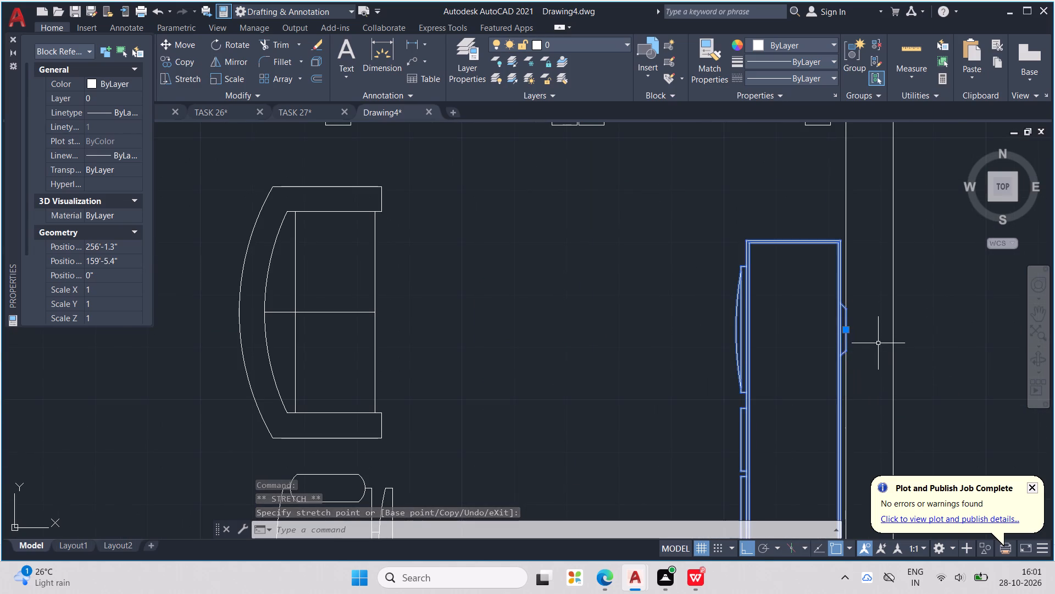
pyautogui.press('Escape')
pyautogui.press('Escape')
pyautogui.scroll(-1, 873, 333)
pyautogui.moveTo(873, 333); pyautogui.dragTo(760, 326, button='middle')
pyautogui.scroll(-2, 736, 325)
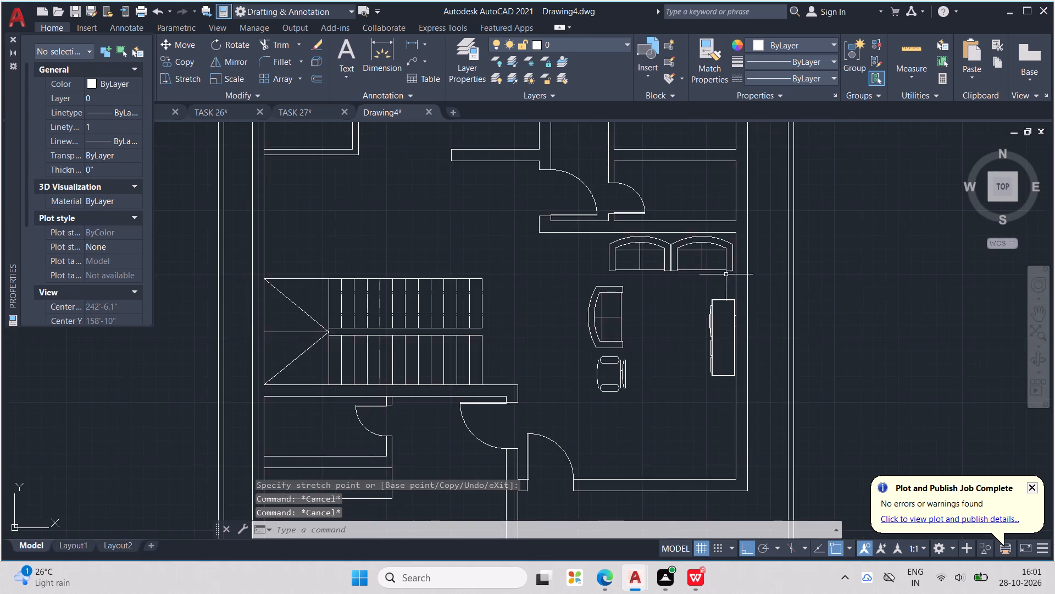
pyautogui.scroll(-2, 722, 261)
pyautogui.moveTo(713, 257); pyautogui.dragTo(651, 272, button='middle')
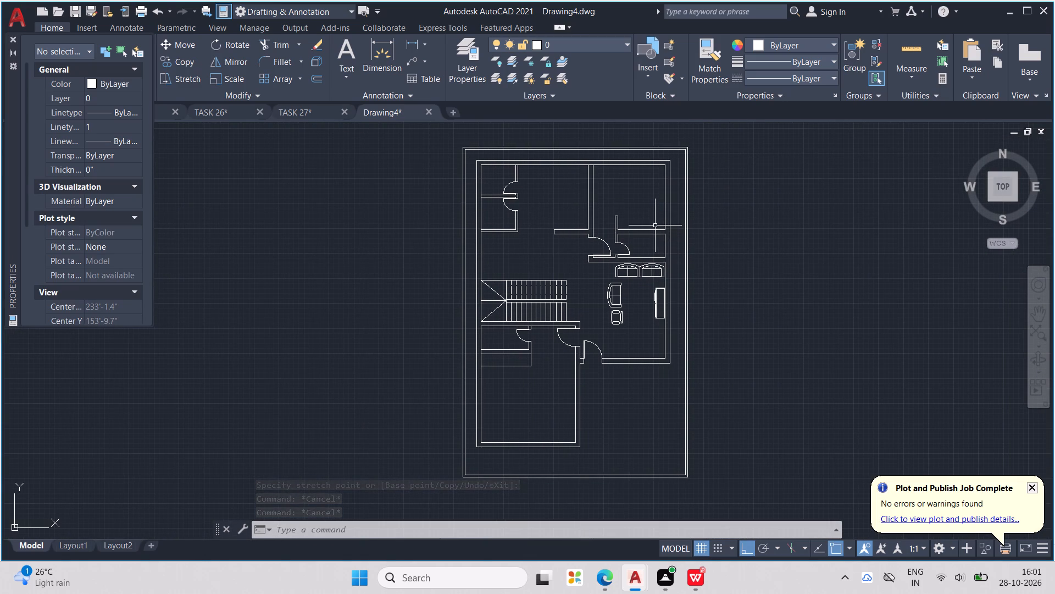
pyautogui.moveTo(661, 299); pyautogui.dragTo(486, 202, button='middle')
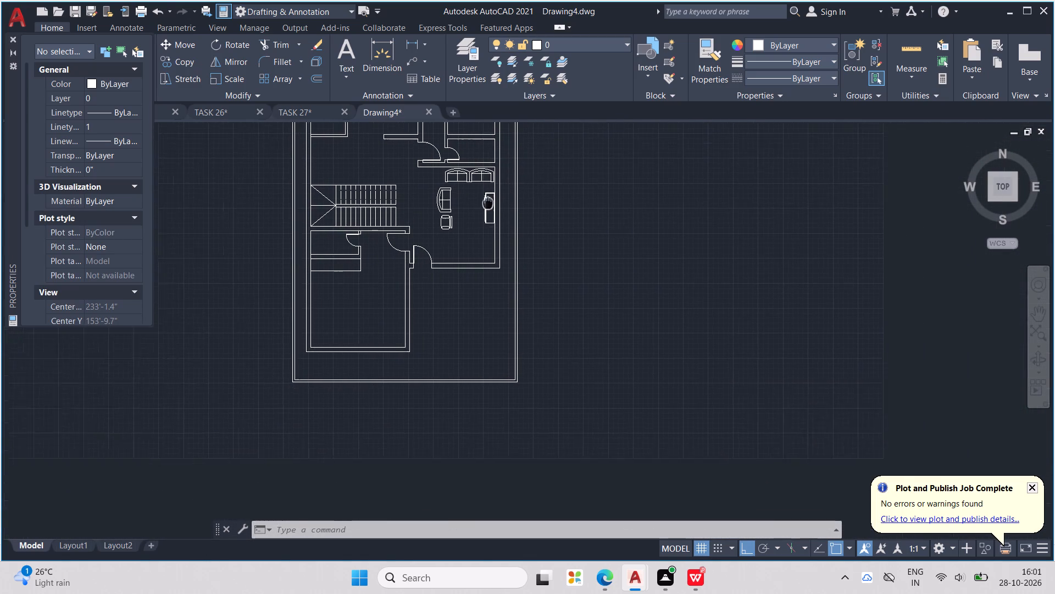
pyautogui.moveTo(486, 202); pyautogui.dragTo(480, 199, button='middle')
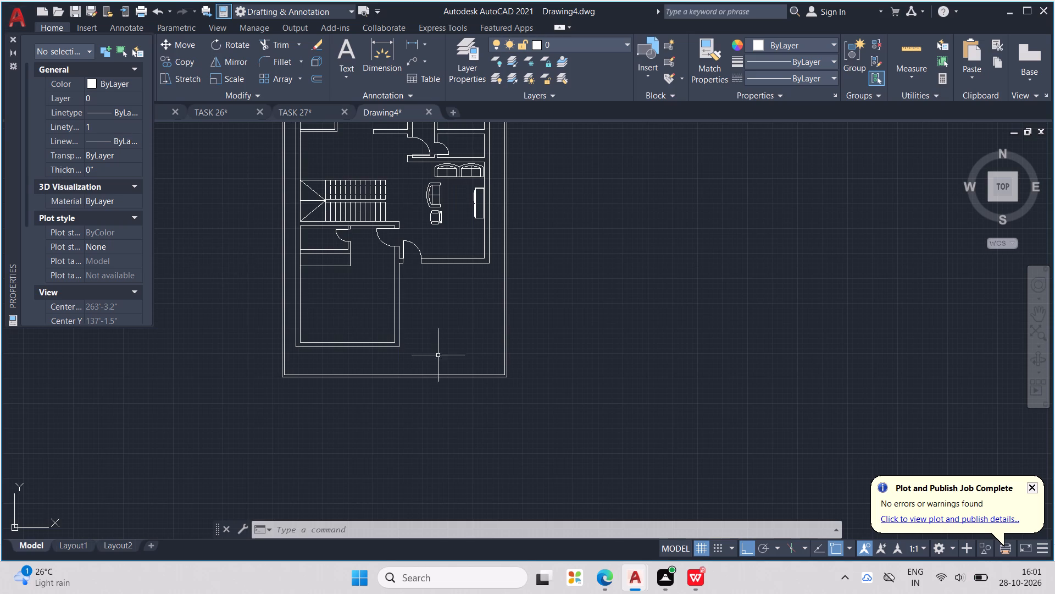
# Draw a rectangle about 9' by 3' outside the entrance door, starting at the outer wall corner and running east along the south wall.
pyautogui.moveTo(457, 346); pyautogui.dragTo(454, 369, button='middle')
pyautogui.scroll(1, 453, 335)
pyautogui.moveTo(465, 309); pyautogui.dragTo(501, 361, button='middle')
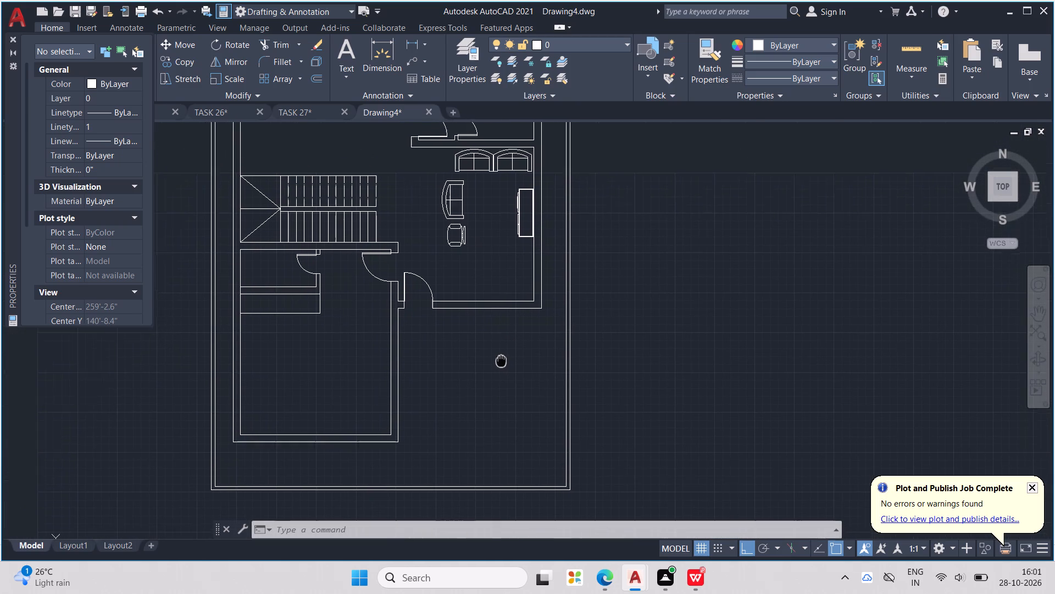
pyautogui.moveTo(501, 361); pyautogui.dragTo(508, 371, button='middle')
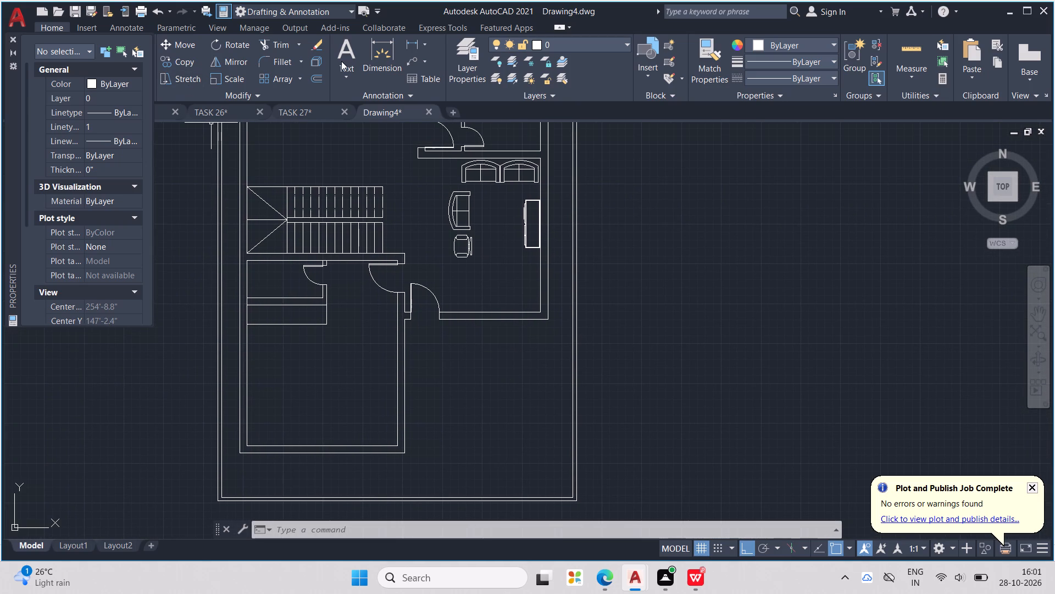
pyautogui.click(15, 39)
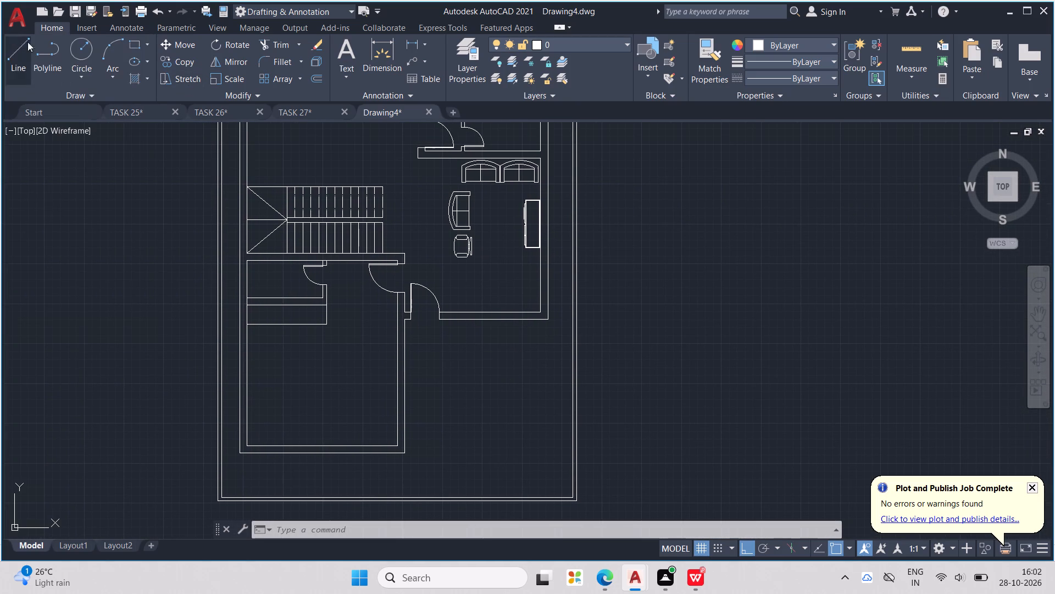
pyautogui.click(135, 41)
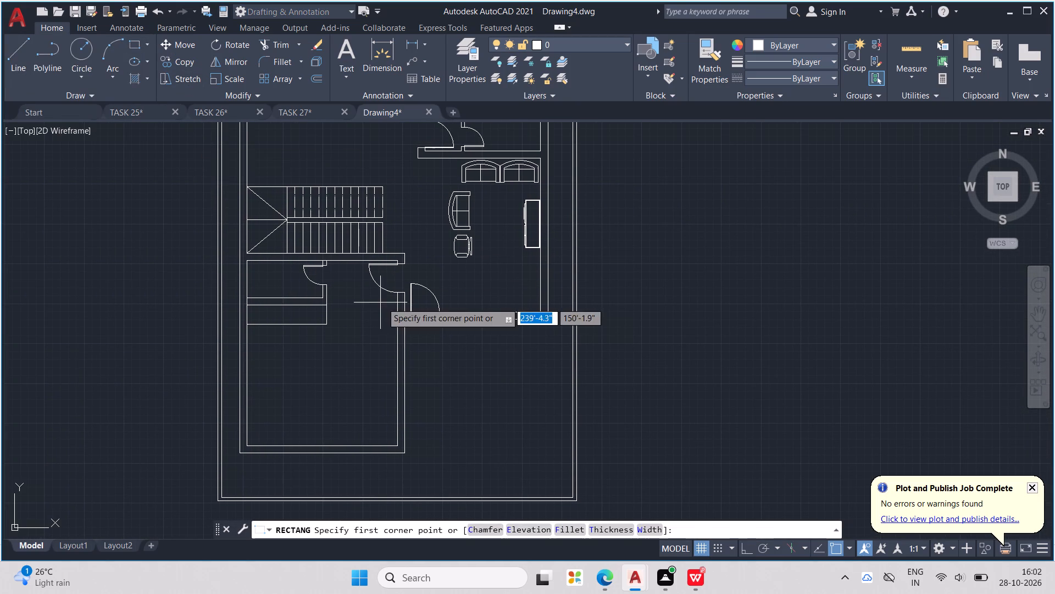
pyautogui.scroll(2, 412, 327)
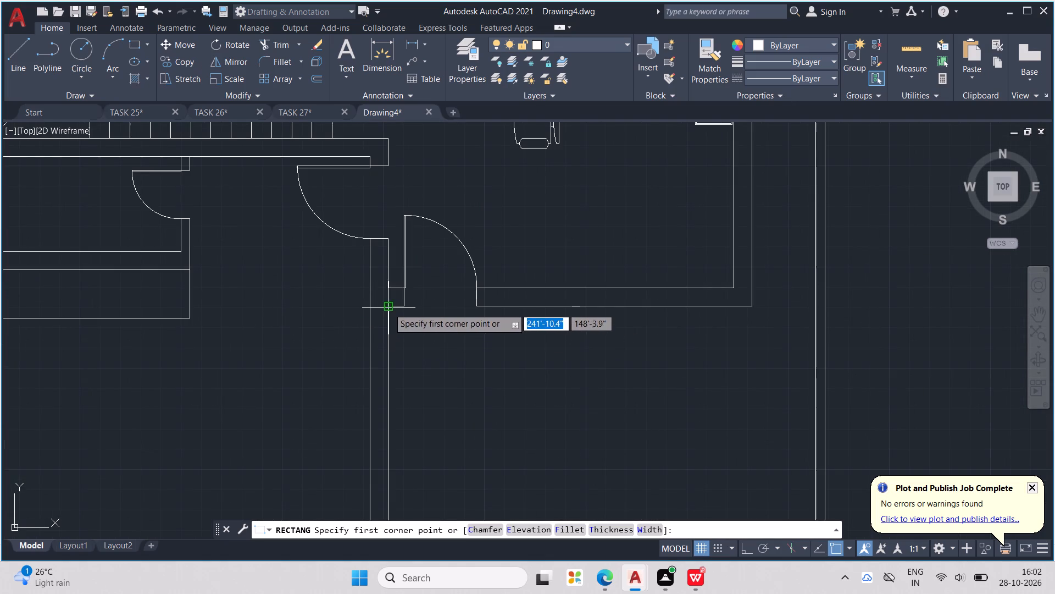
pyautogui.click(389, 307)
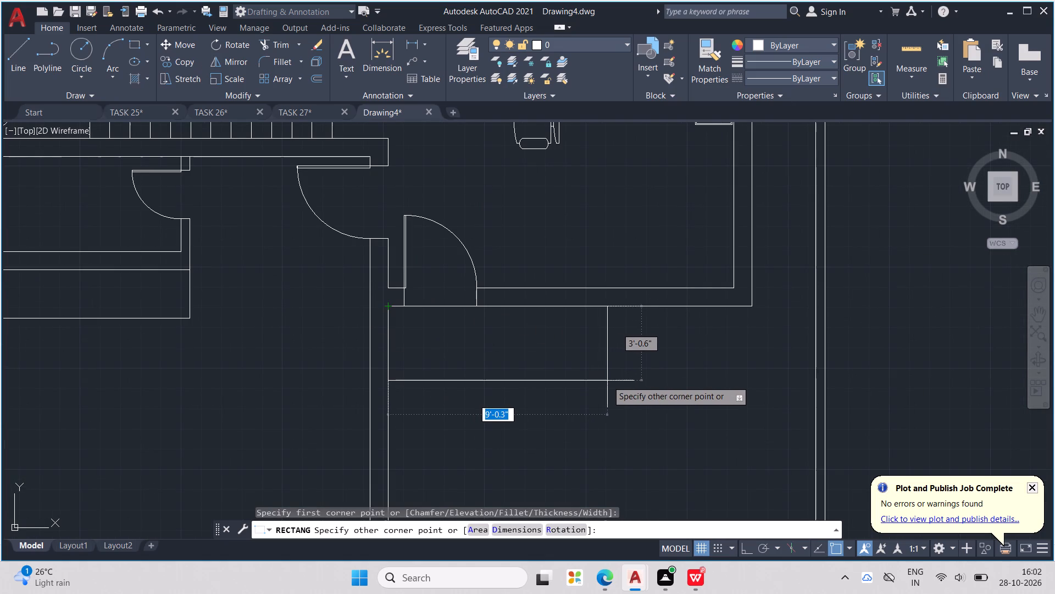
pyautogui.click(609, 381)
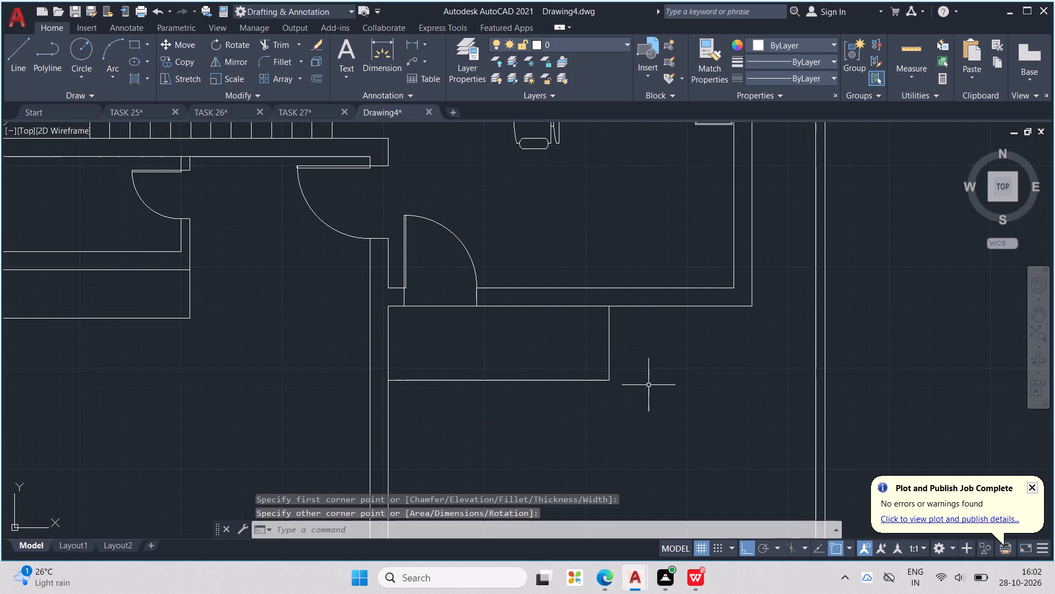
# Draw a shorter rectangular step about 1'-8" deep directly south of the entrance rectangle, starting at its southwest corner.
pyautogui.moveTo(653, 381); pyautogui.dragTo(629, 438, button='middle')
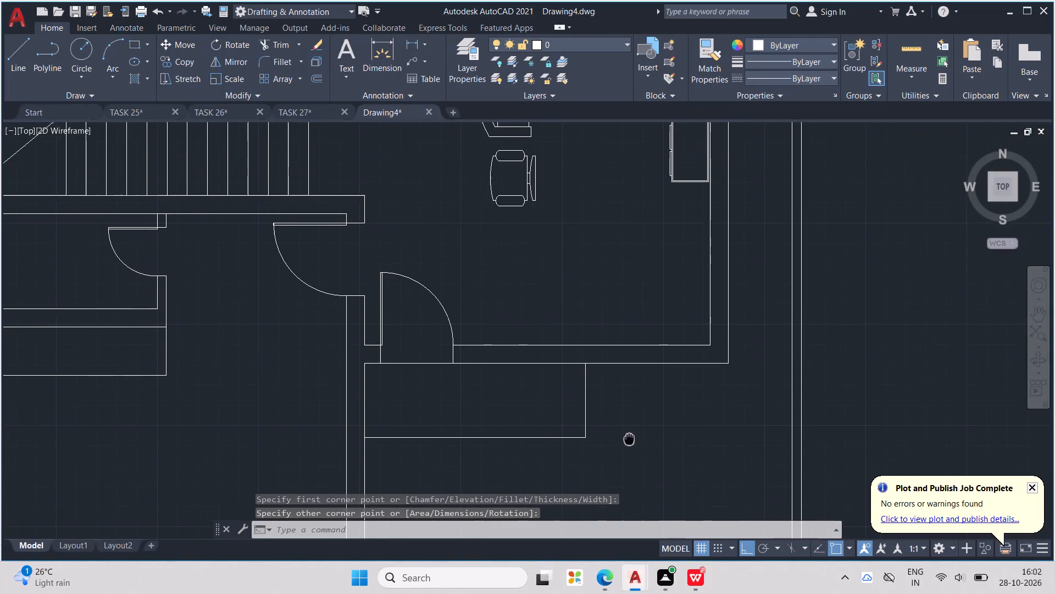
pyautogui.moveTo(629, 438); pyautogui.dragTo(629, 439, button='middle')
pyautogui.scroll(-1, 626, 433)
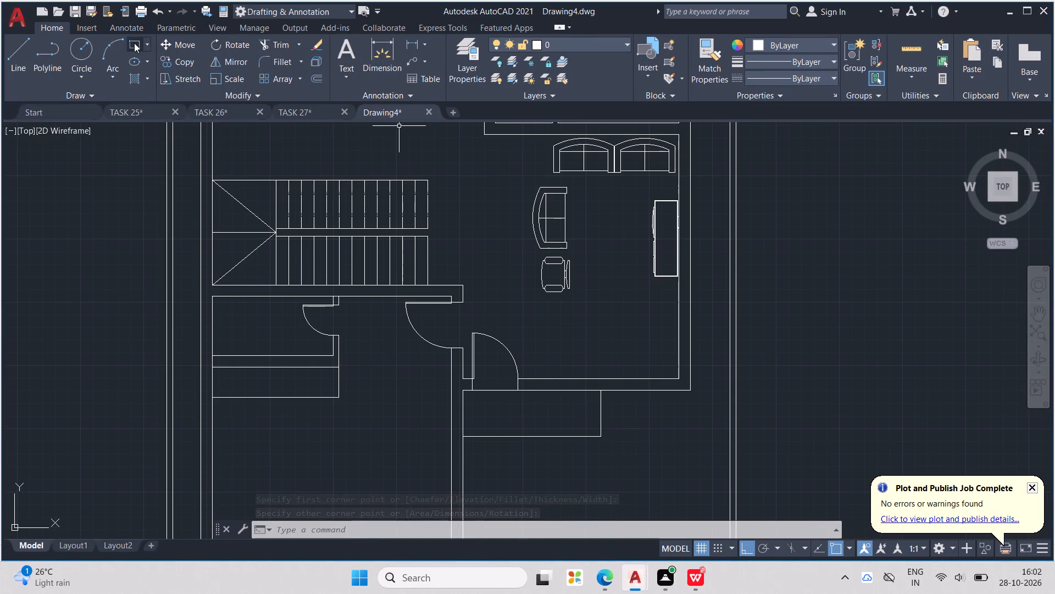
pyautogui.click(134, 43)
pyautogui.moveTo(492, 450); pyautogui.dragTo(497, 390, button='middle')
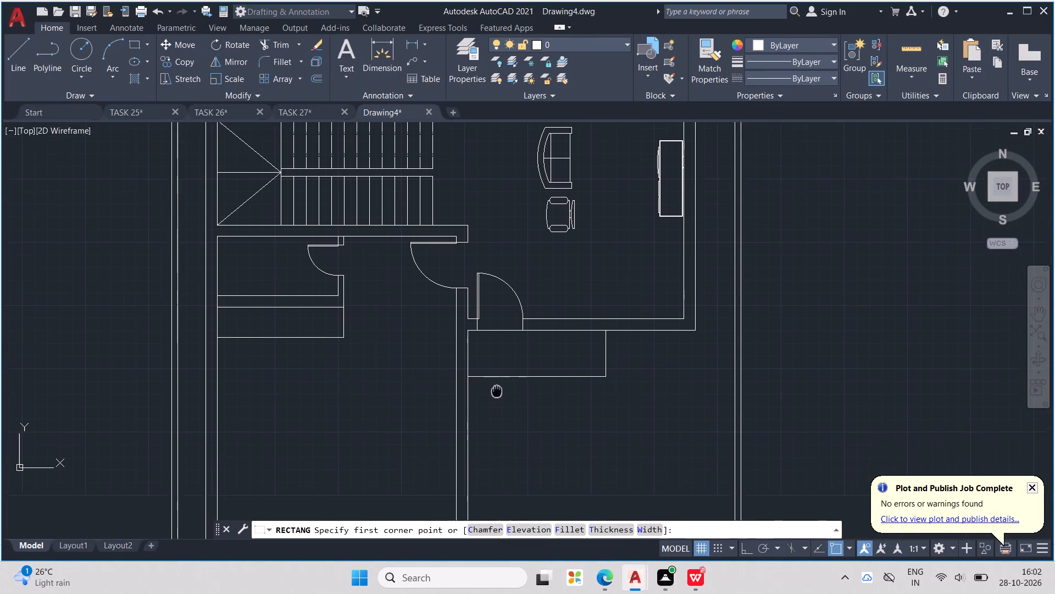
pyautogui.moveTo(497, 390); pyautogui.dragTo(495, 383, button='middle')
pyautogui.click(468, 367)
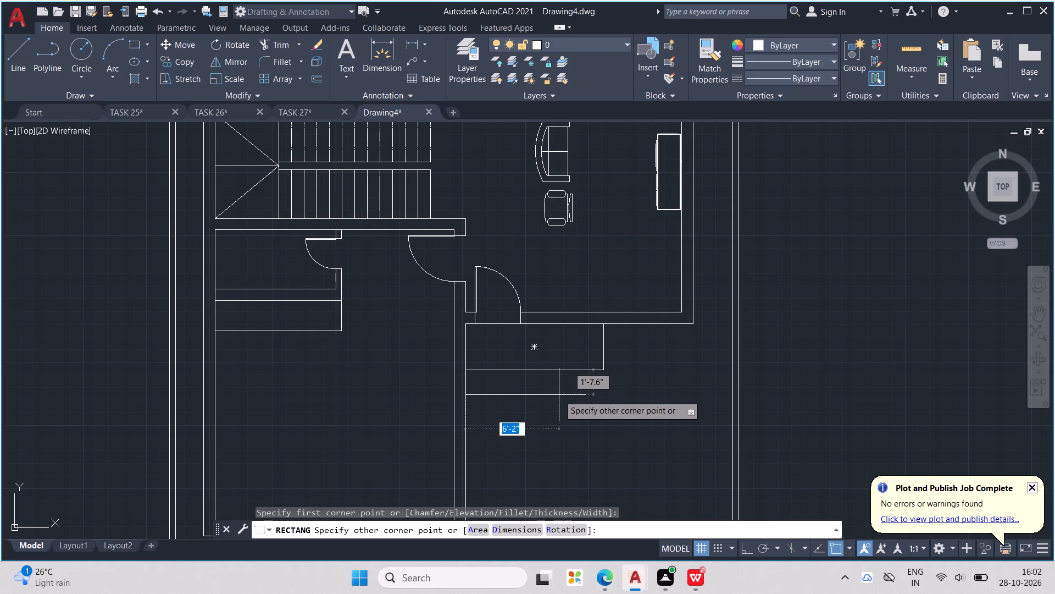
pyautogui.click(548, 395)
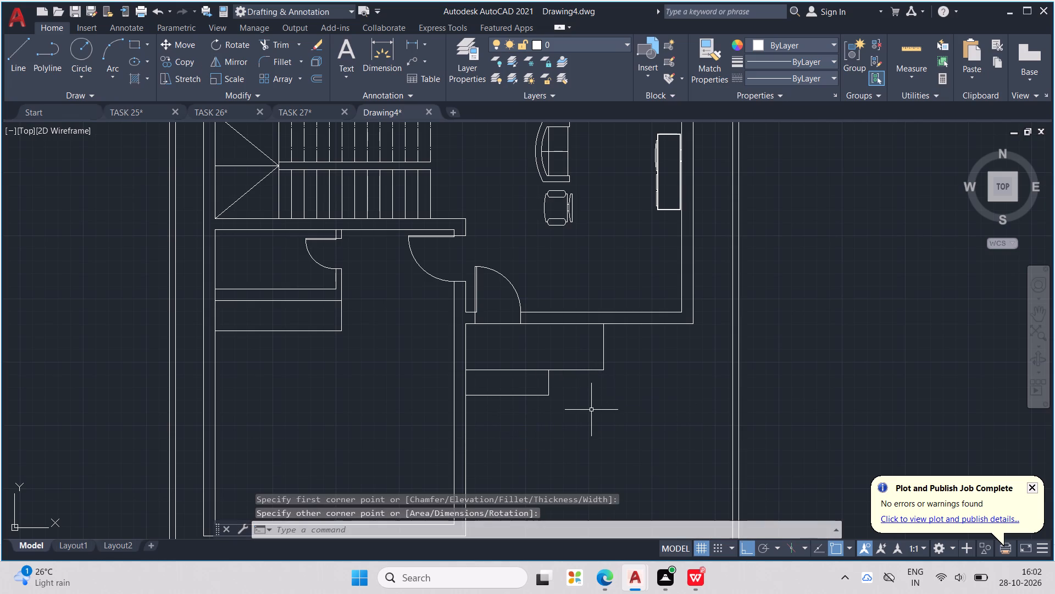
# Insert the Chair - Rocking block from DesignCenter at scale 1 inside the entrance rectangle, just east of the door with its back north.
pyautogui.moveTo(578, 393); pyautogui.dragTo(573, 408, button='middle')
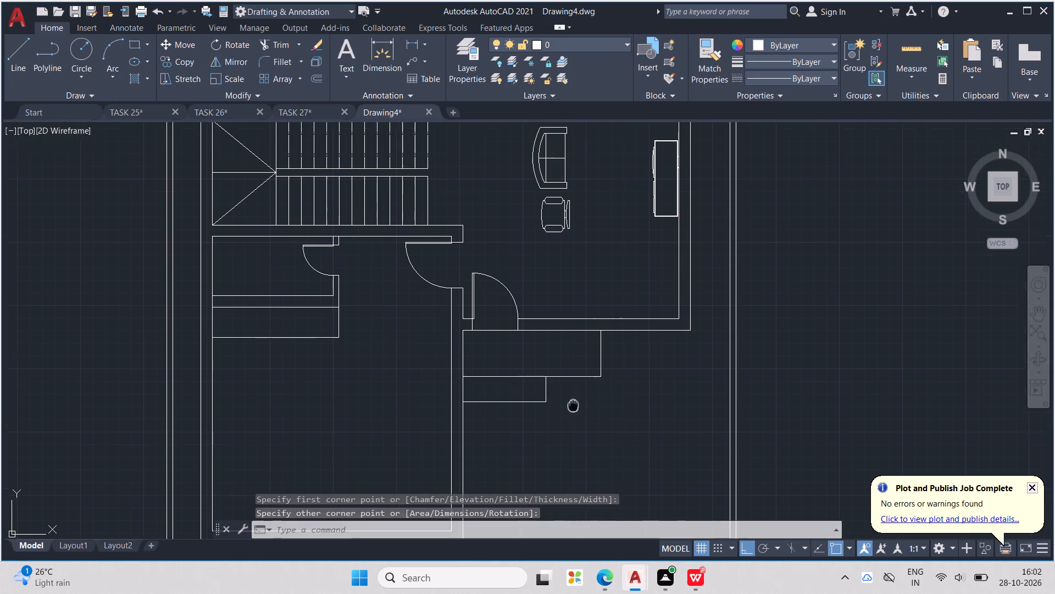
pyautogui.moveTo(573, 408); pyautogui.dragTo(557, 463, button='middle')
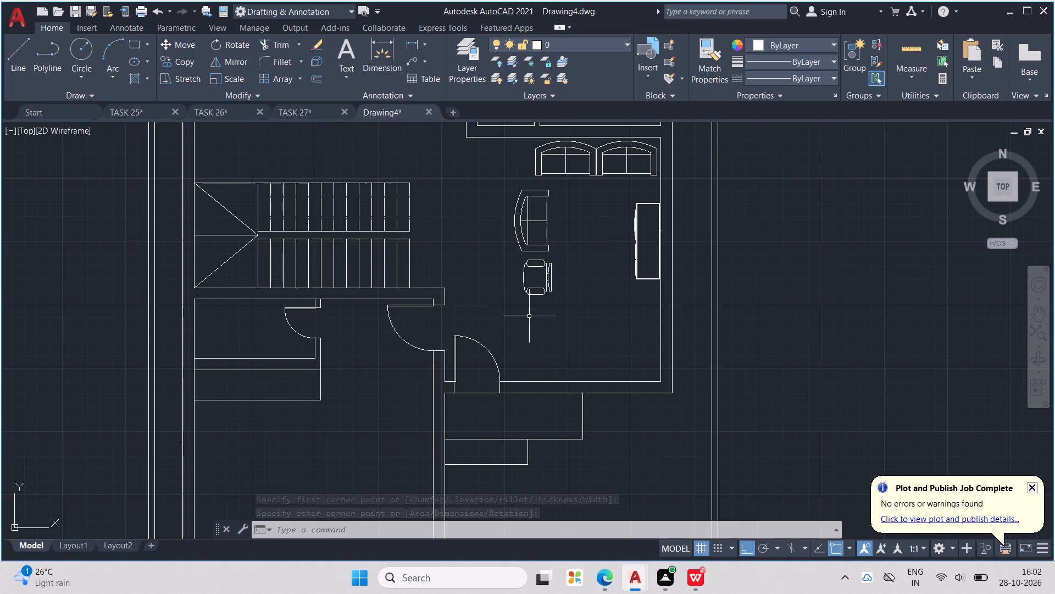
pyautogui.hotkey('ctrl', '2')
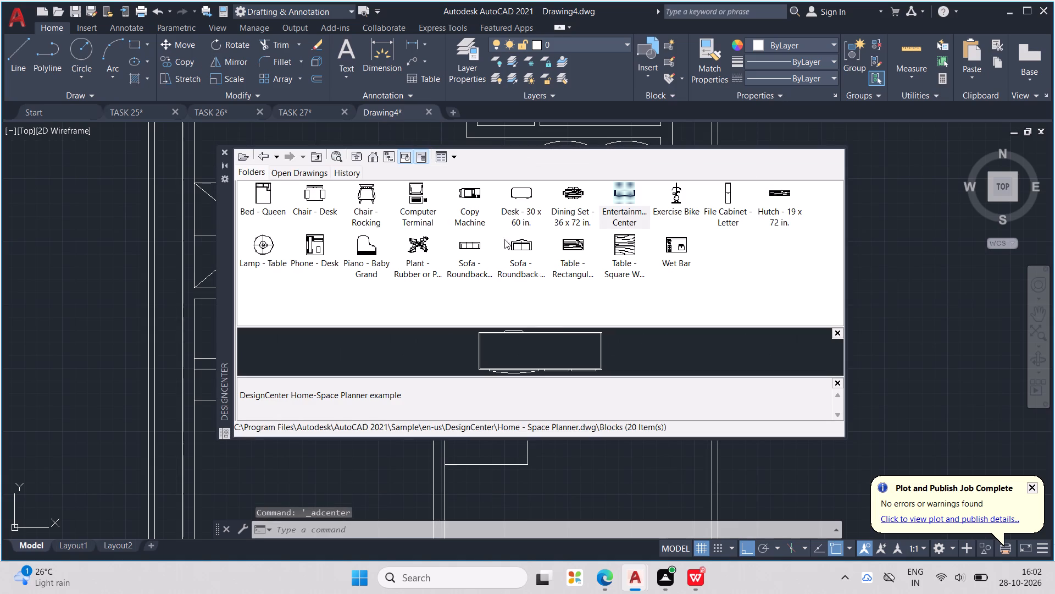
pyautogui.doubleClick(367, 190)
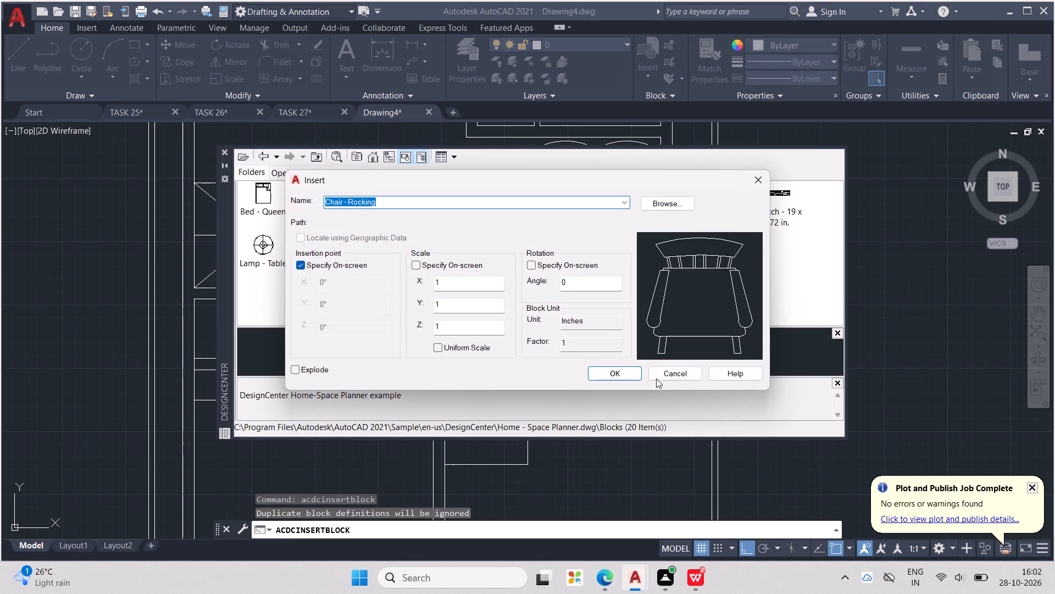
pyautogui.click(621, 373)
pyautogui.click(227, 148)
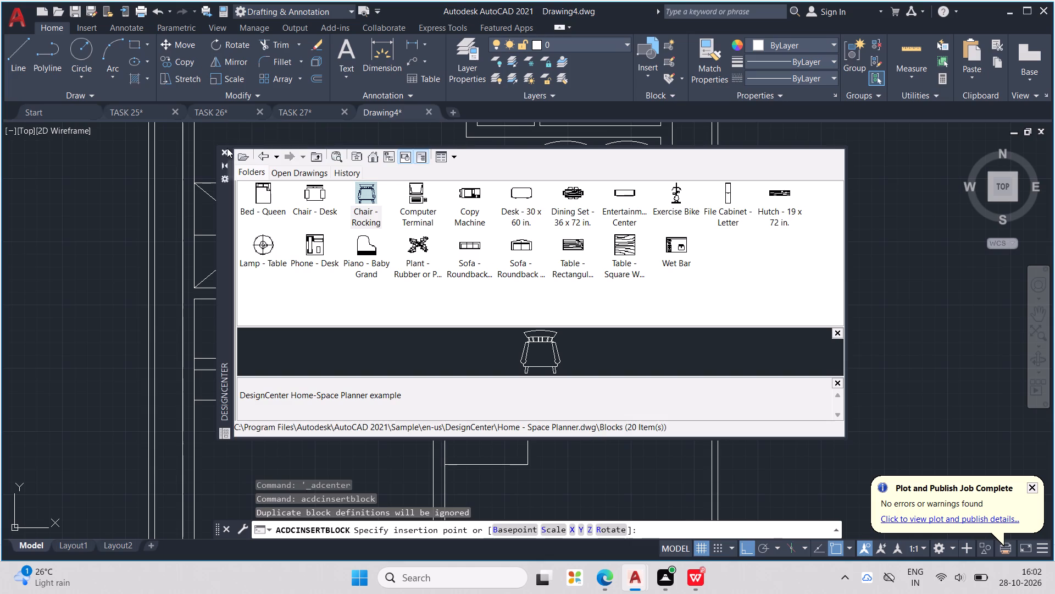
pyautogui.scroll(4, 520, 415)
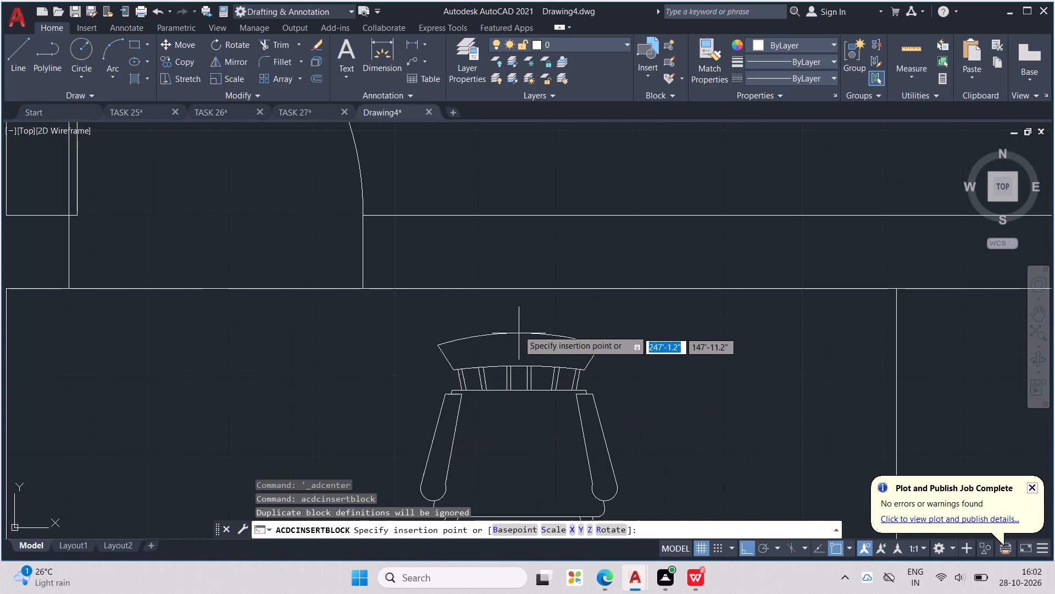
pyautogui.click(510, 303)
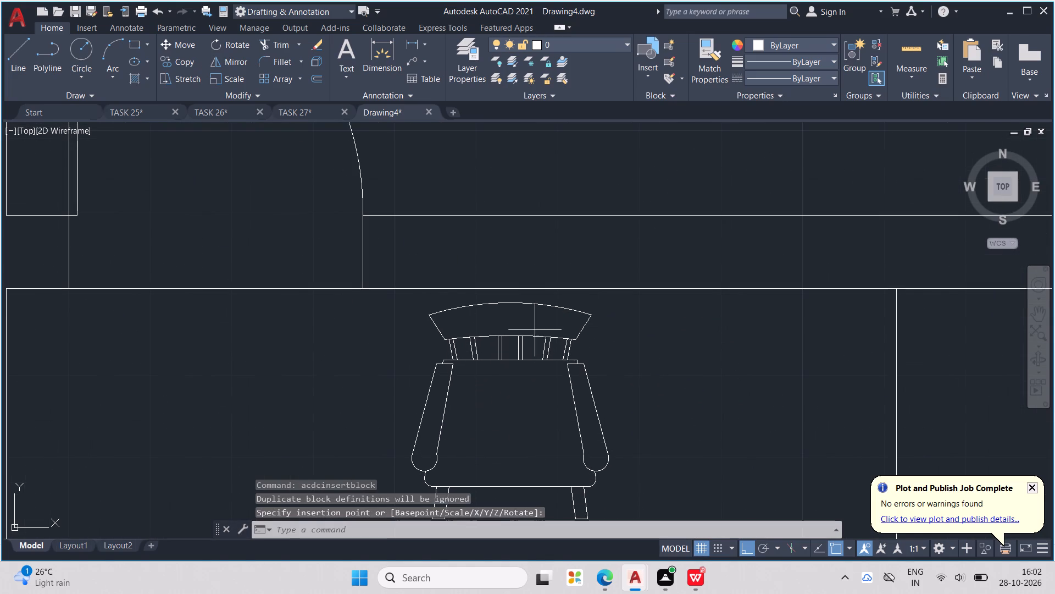
pyautogui.click(535, 330)
pyautogui.press('Escape')
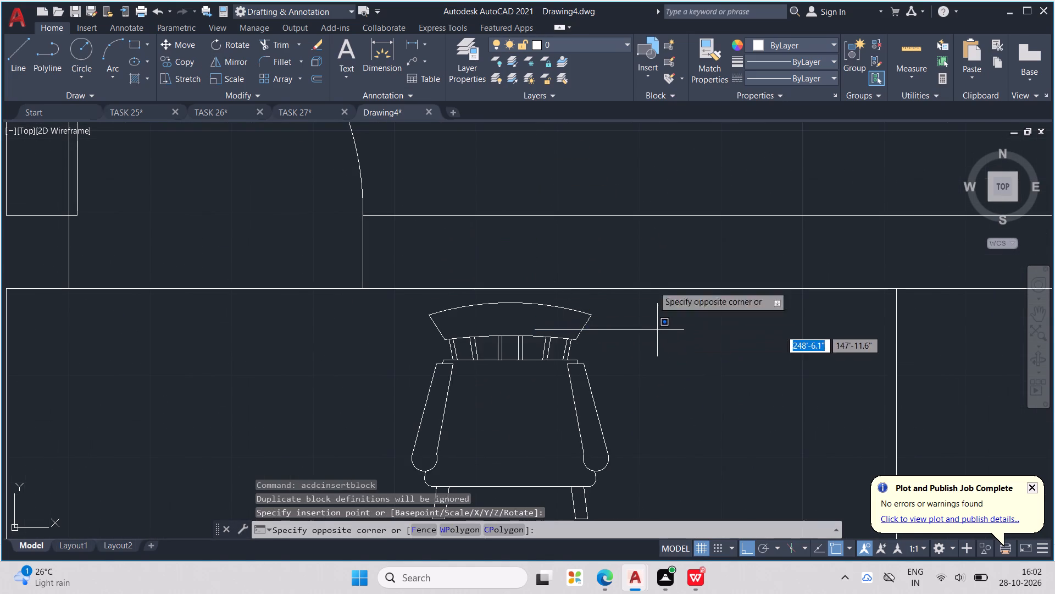
pyautogui.press('Escape')
# Copy the rocking chair about 2'-0.9" east within the entrance rectangle.
pyautogui.click(546, 345)
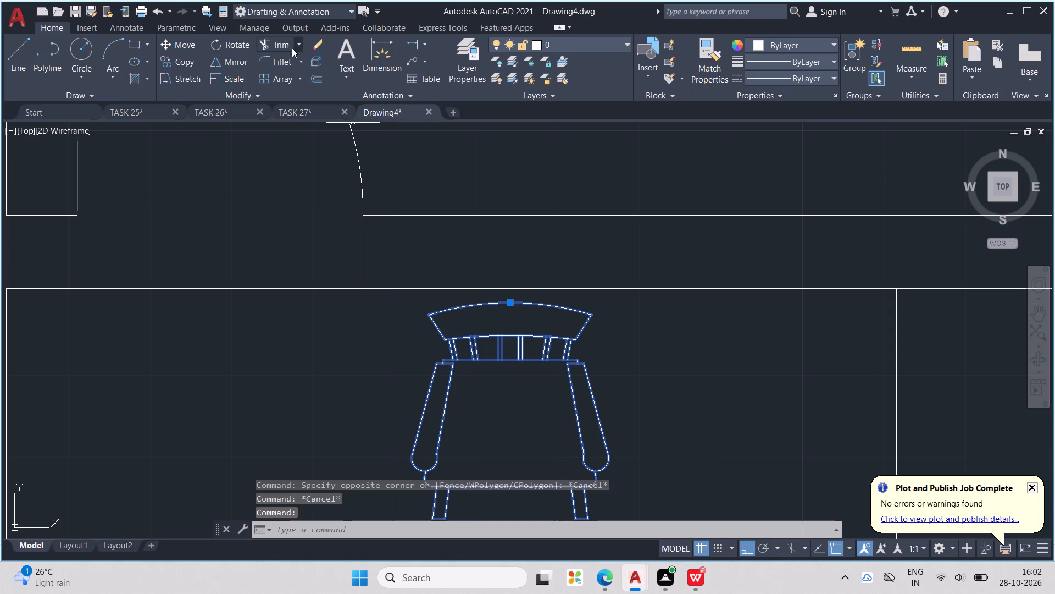
pyautogui.click(186, 57)
pyautogui.scroll(-3, 520, 240)
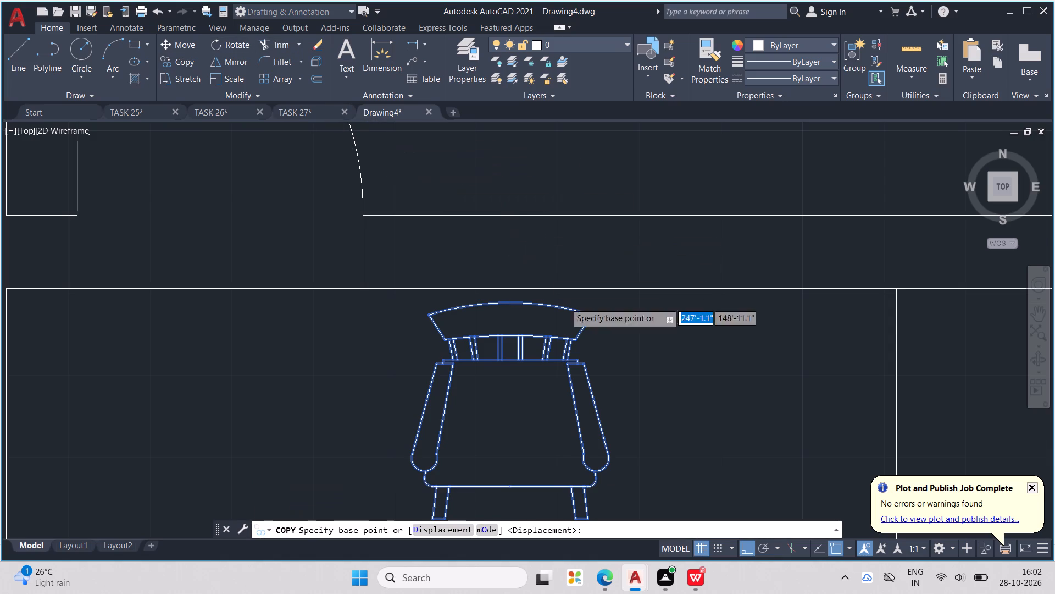
pyautogui.click(574, 426)
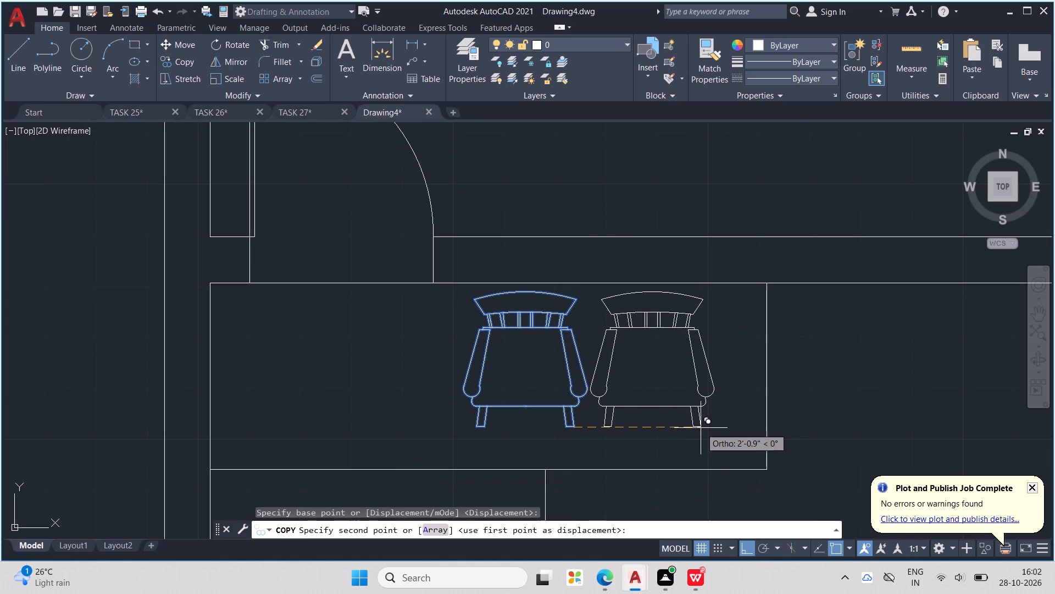
pyautogui.click(701, 428)
pyautogui.press('Escape')
pyautogui.press('Escape')
pyautogui.scroll(-3, 701, 428)
pyautogui.press('Escape')
pyautogui.press('Escape')
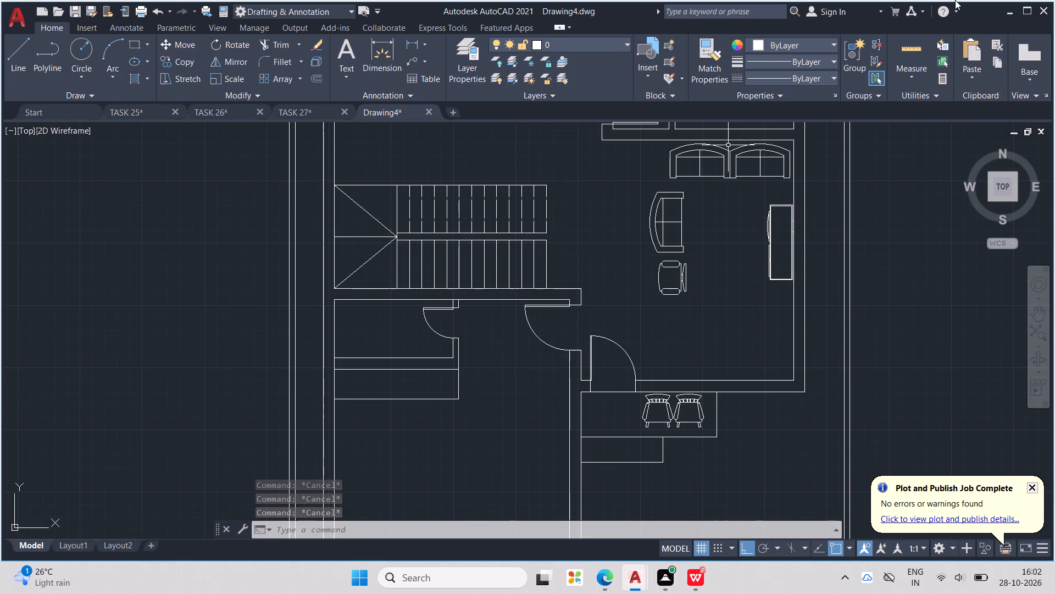
# Set the X and Y scale of both rocking chairs in the entrance rectangle to 0.6.
pyautogui.click(697, 426)
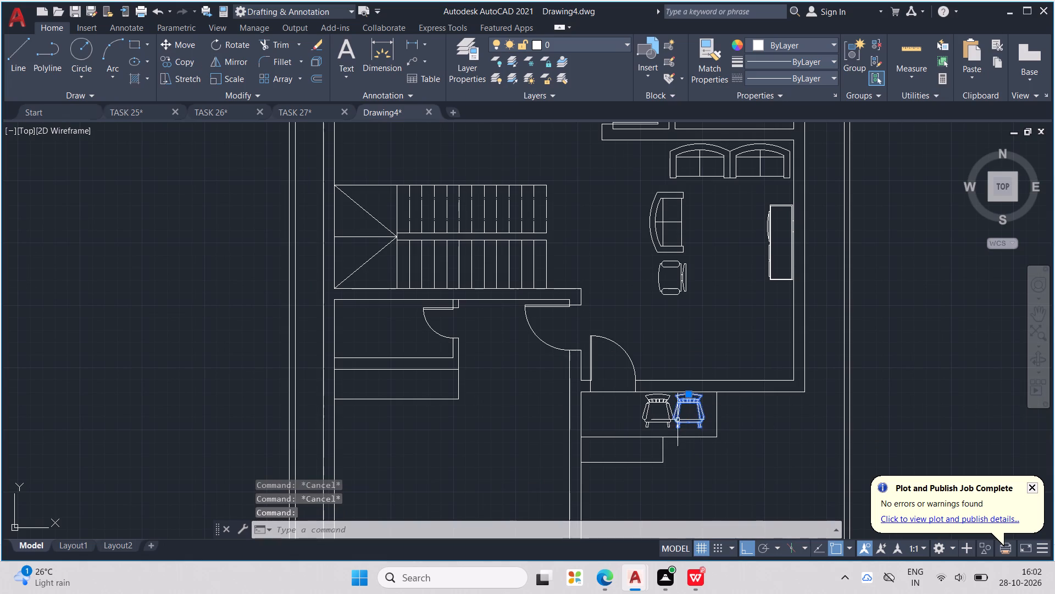
pyautogui.click(650, 409)
pyautogui.rightClick(651, 403)
pyautogui.click(704, 377)
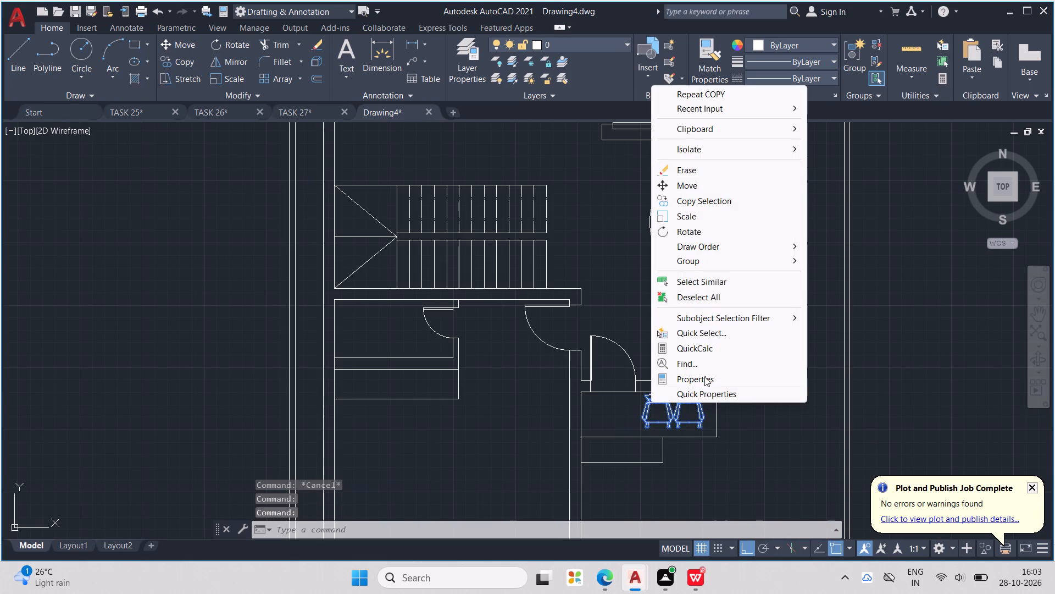
pyautogui.click(99, 292)
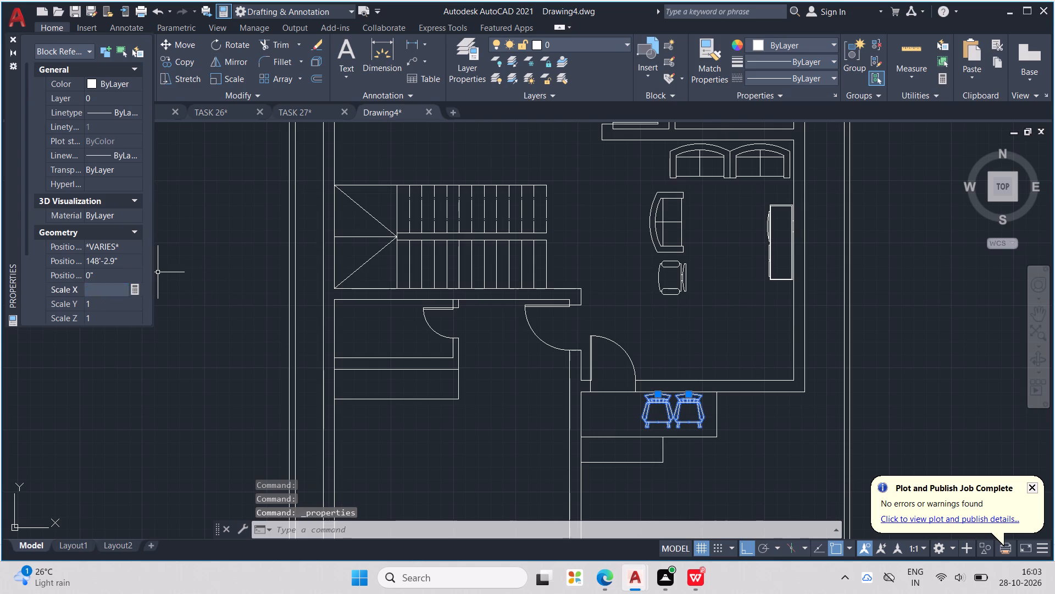
pyautogui.write('0.6')
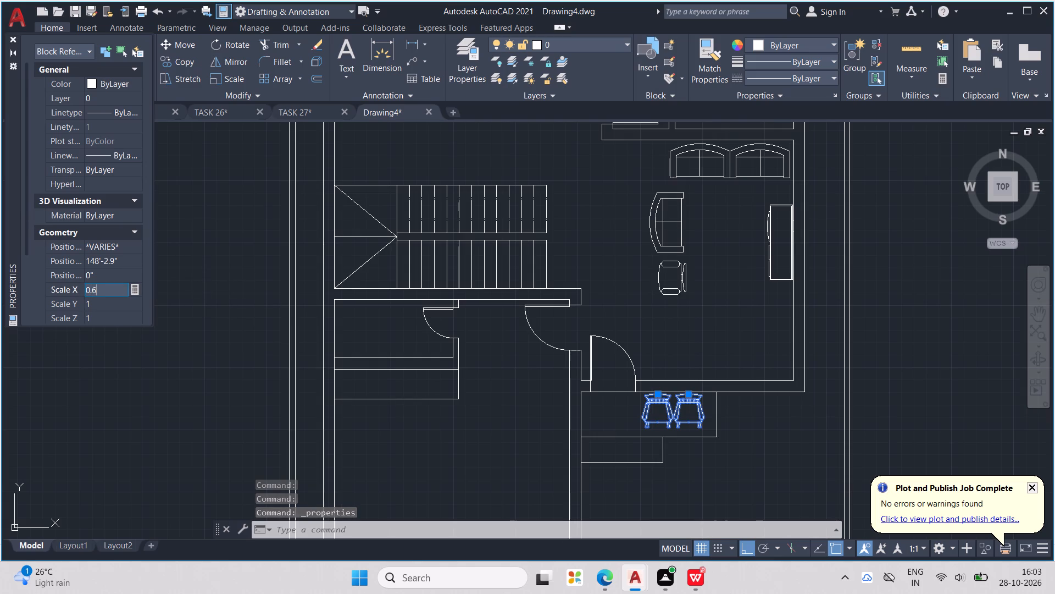
pyautogui.click(101, 302)
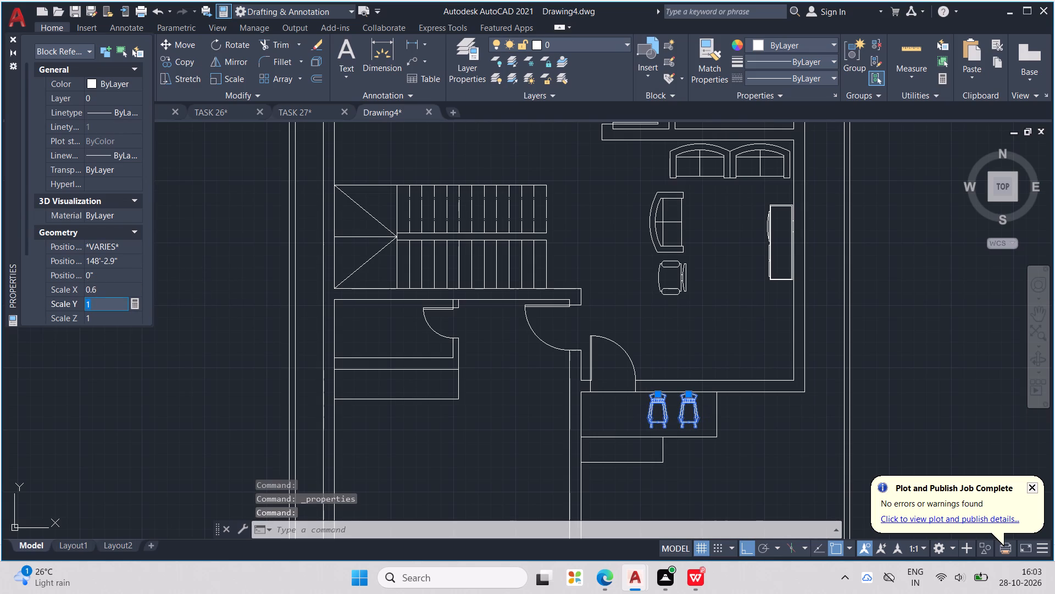
pyautogui.write('0.6')
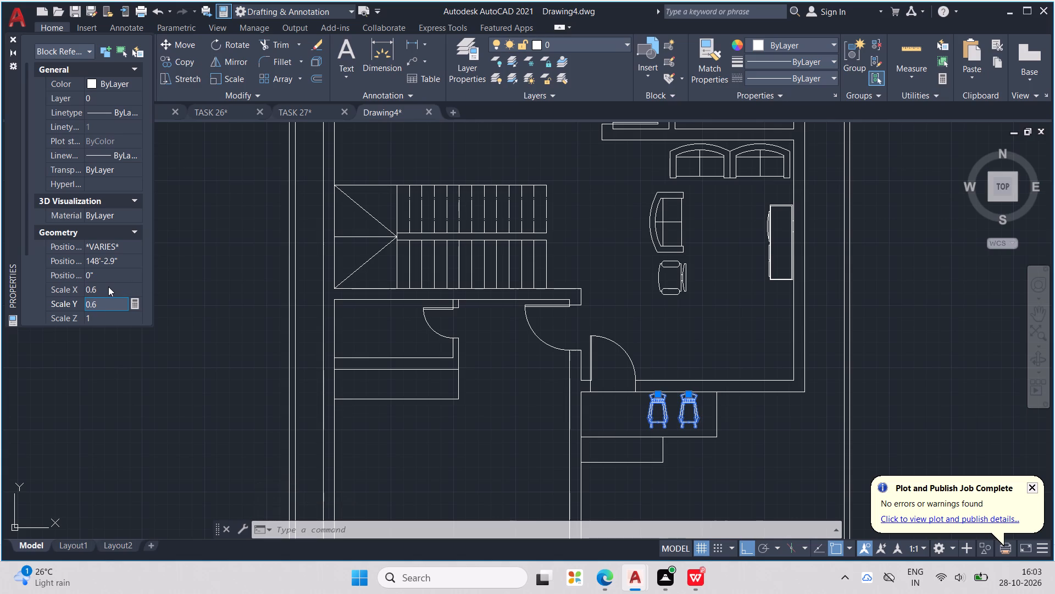
pyautogui.click(108, 287)
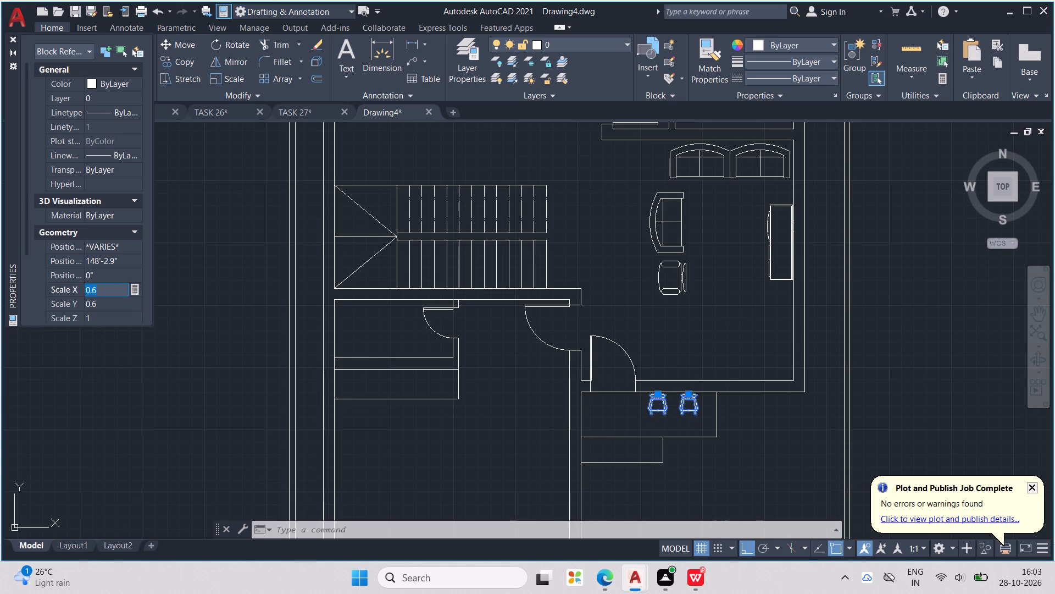
pyautogui.press('Escape')
pyautogui.press('Escape')
pyautogui.press('Escape')
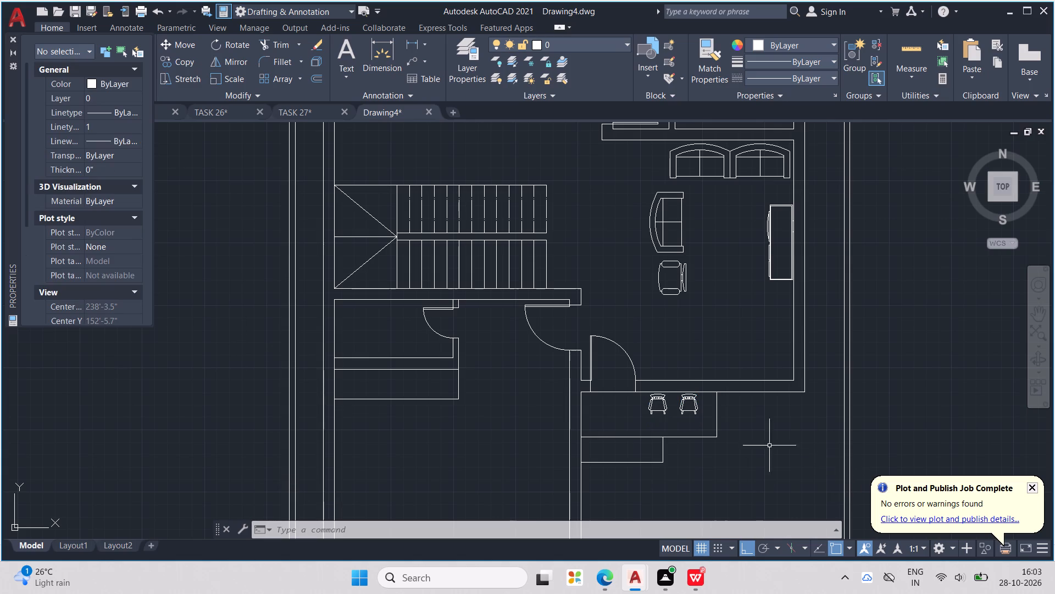
# Move both rocking chairs together slightly south, away from the wall, keeping them inside the entrance rectangle.
pyautogui.scroll(1, 741, 444)
pyautogui.scroll(2, 667, 416)
pyautogui.click(608, 338)
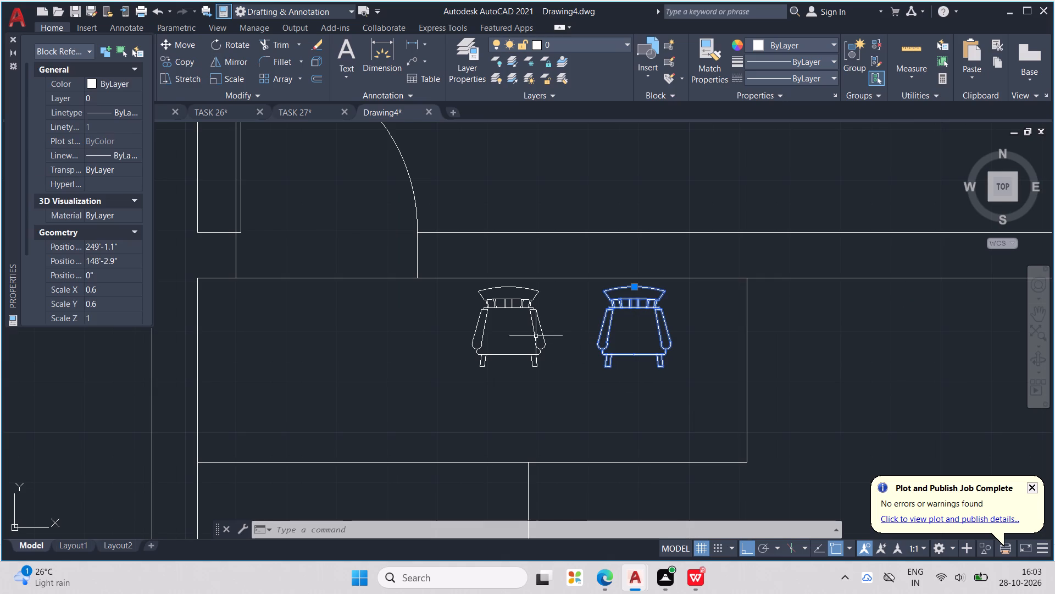
pyautogui.click(476, 334)
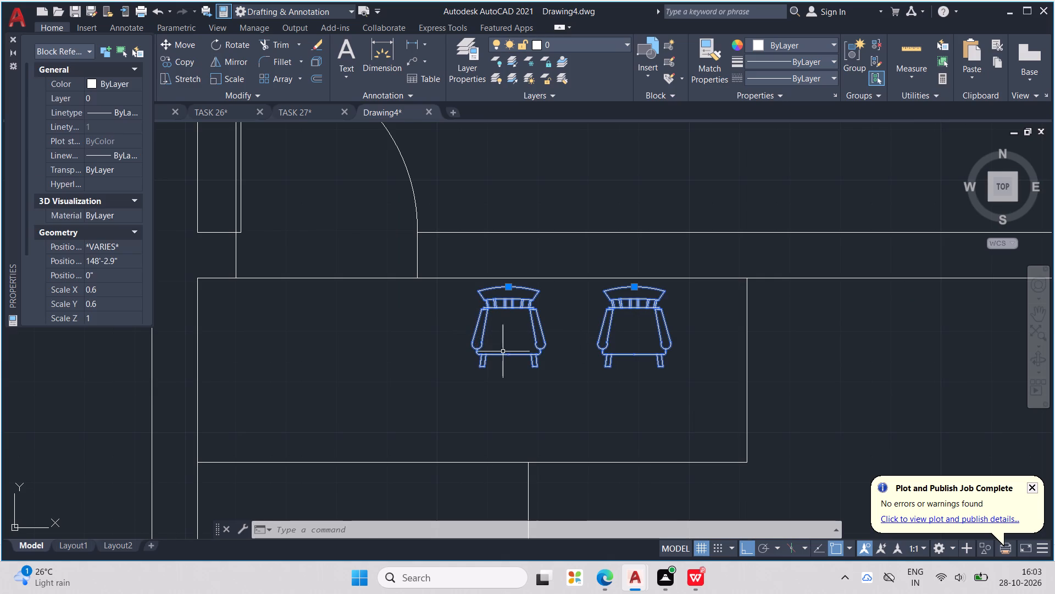
pyautogui.moveTo(499, 354); pyautogui.dragTo(499, 356)
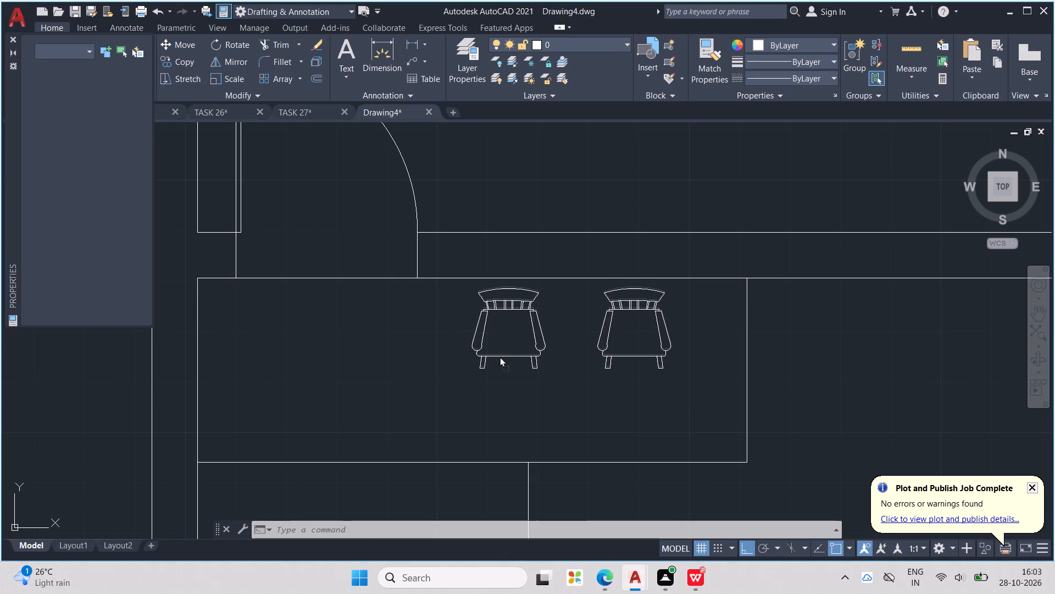
pyautogui.moveTo(499, 356); pyautogui.dragTo(504, 385)
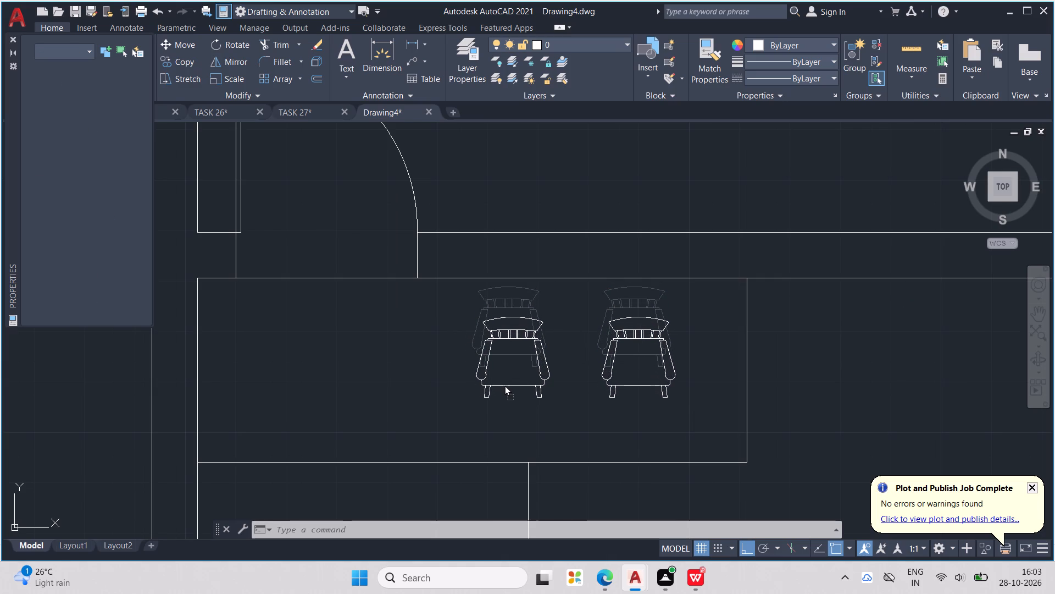
pyautogui.moveTo(504, 385); pyautogui.dragTo(507, 377)
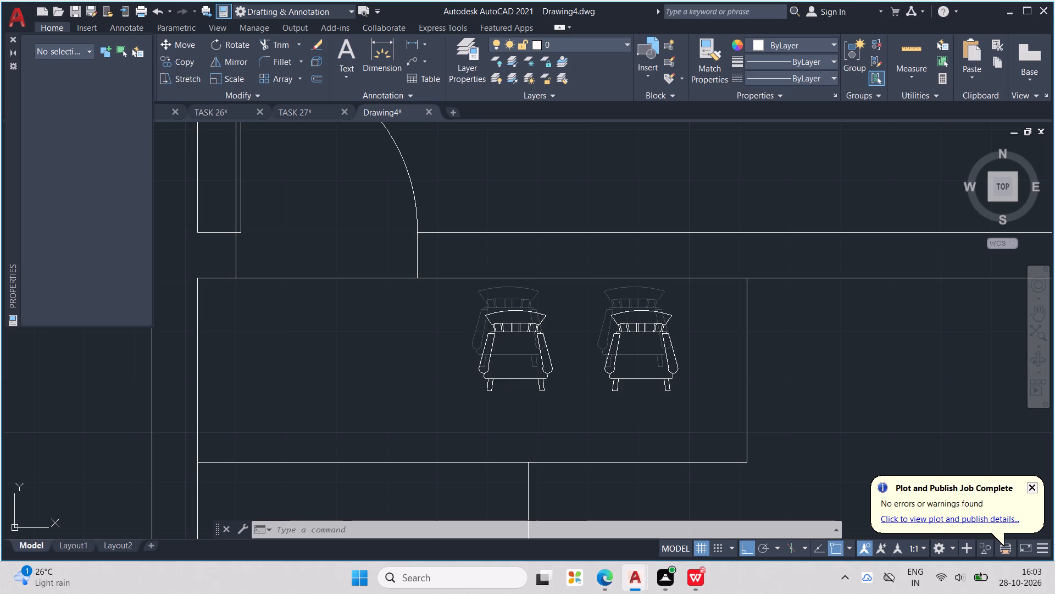
# Draw a narrow north-south rectangle about 2'-5.5" by 11'-6" in the open yard southeast of the short entrance step.
pyautogui.scroll(-2, 580, 385)
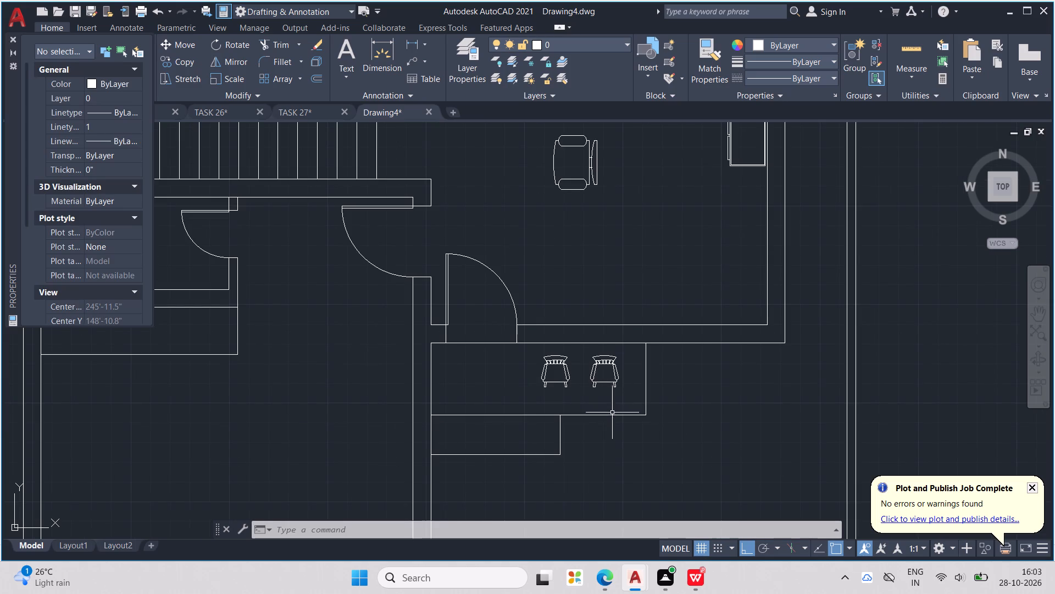
pyautogui.moveTo(642, 435); pyautogui.dragTo(554, 416, button='middle')
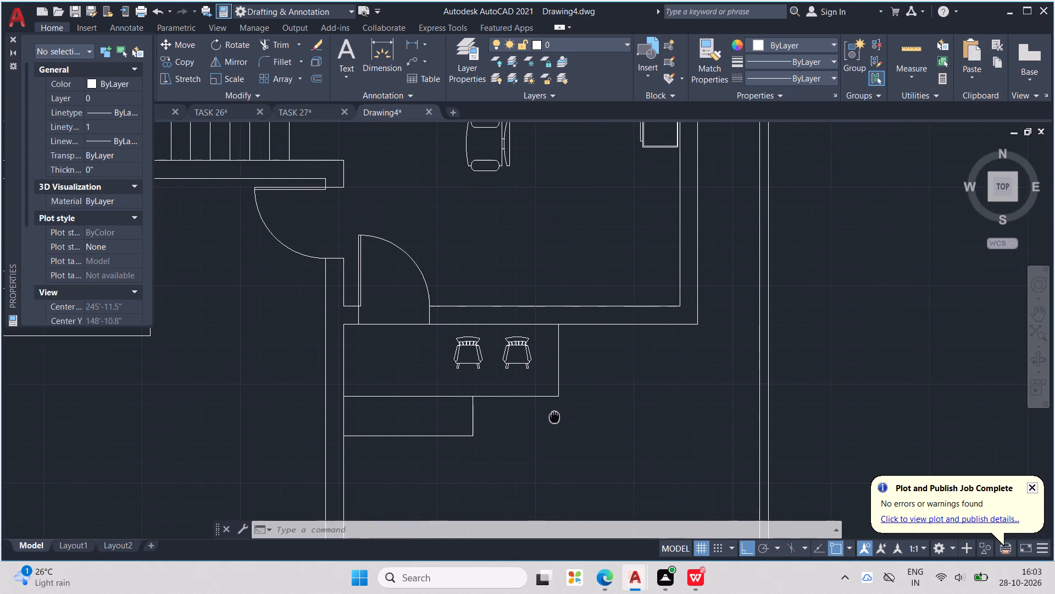
pyautogui.moveTo(554, 416); pyautogui.dragTo(530, 402, button='middle')
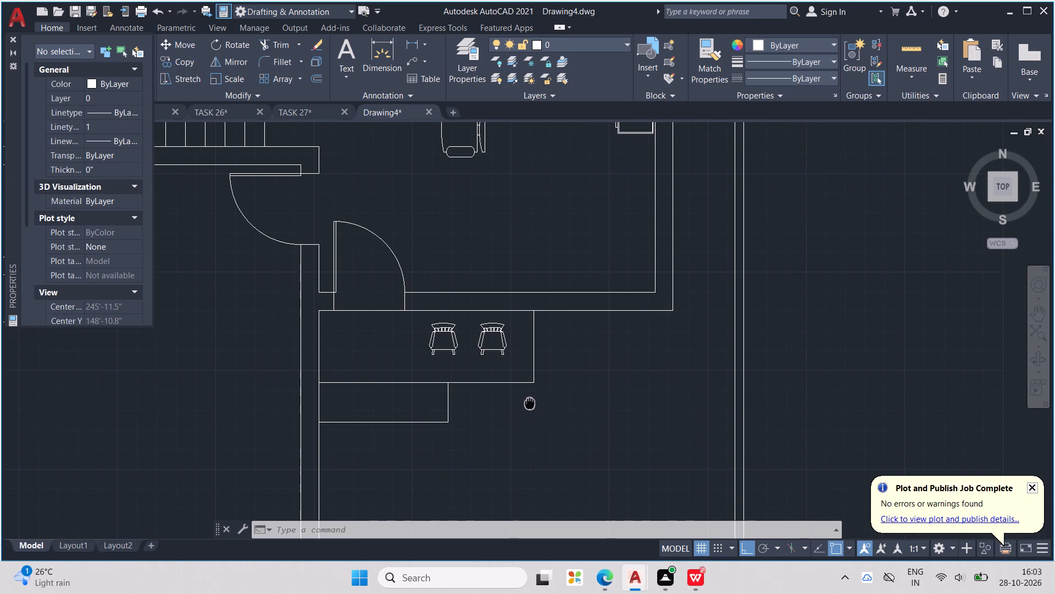
pyautogui.moveTo(530, 402); pyautogui.dragTo(538, 398, button='middle')
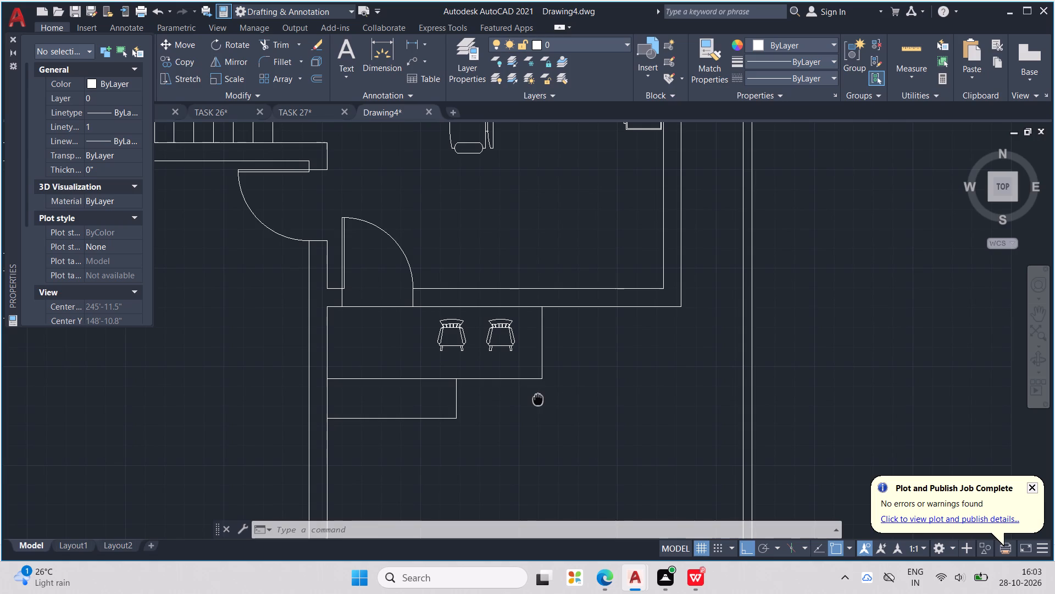
pyautogui.moveTo(538, 398); pyautogui.dragTo(541, 397, button='middle')
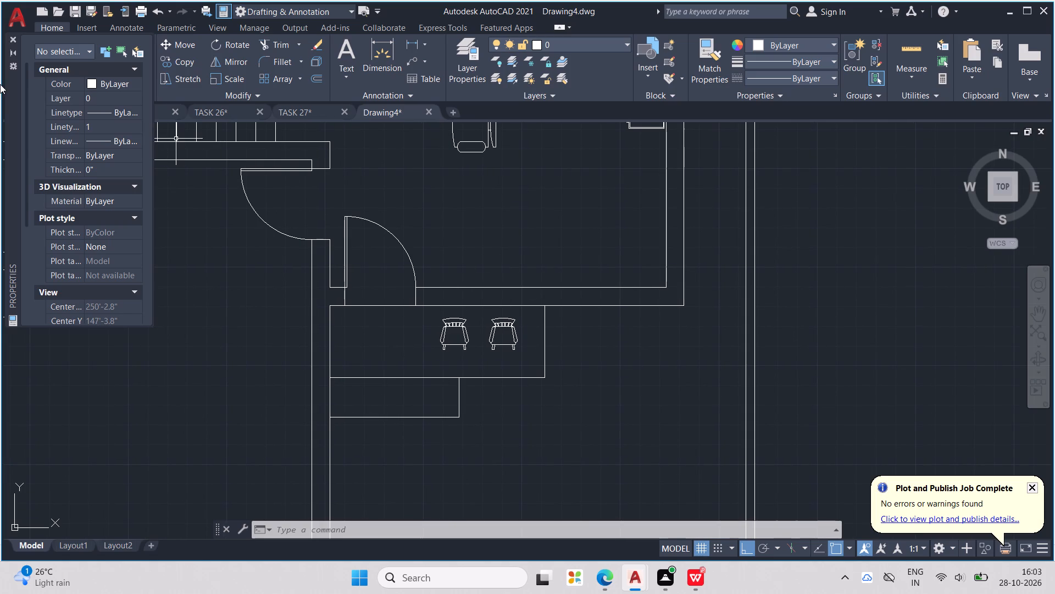
pyautogui.click(9, 35)
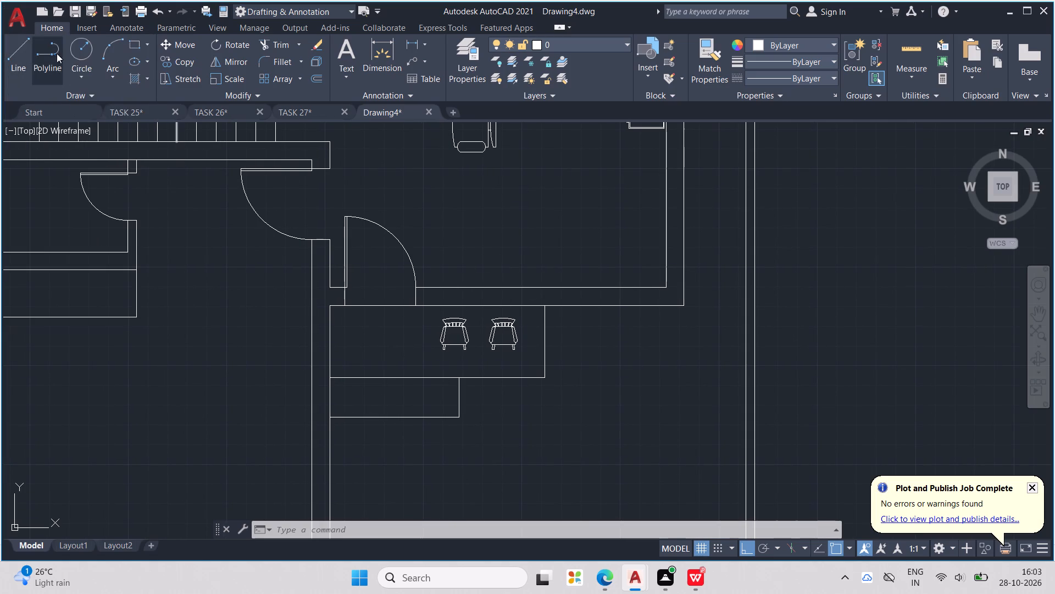
pyautogui.click(131, 43)
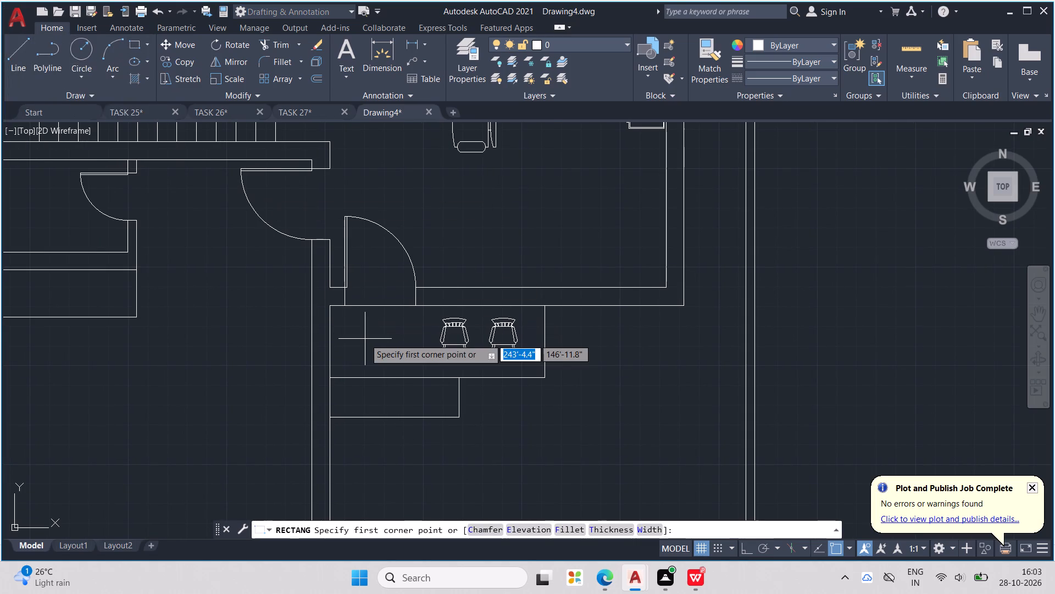
pyautogui.scroll(-1, 365, 339)
pyautogui.moveTo(453, 377); pyautogui.dragTo(489, 304, button='middle')
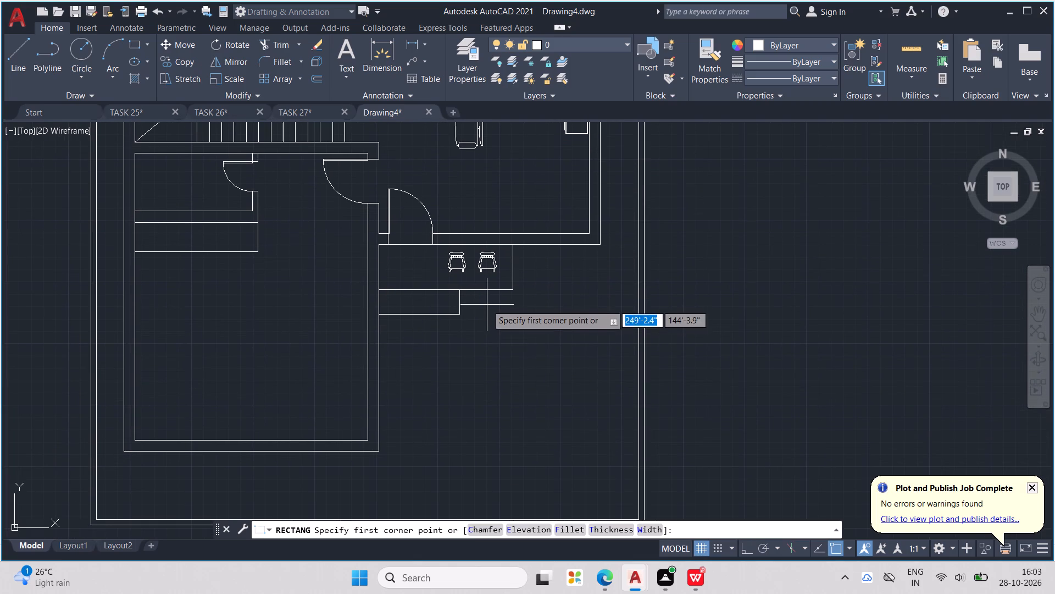
pyautogui.click(492, 312)
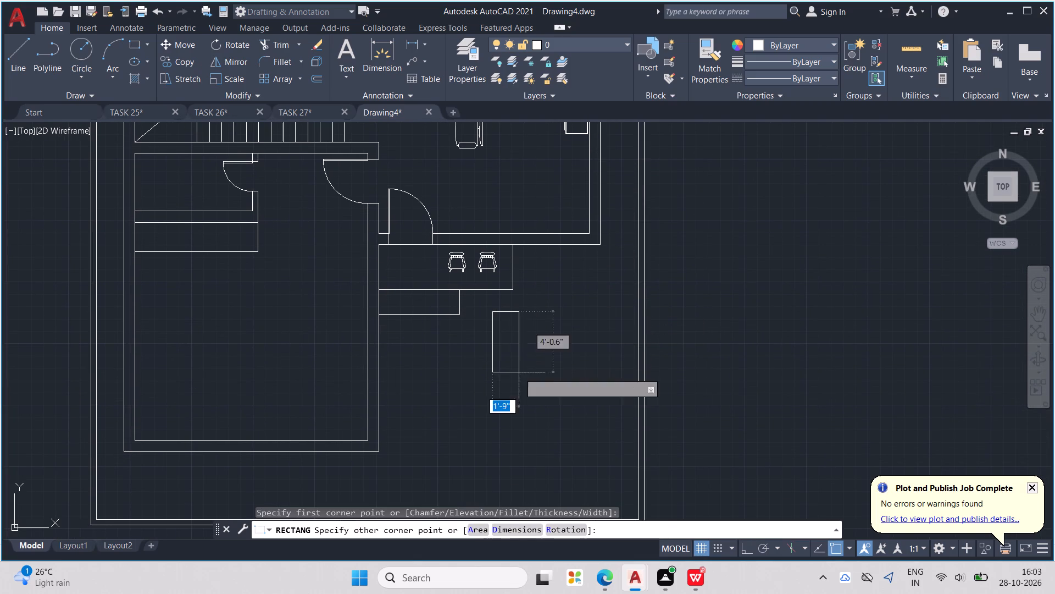
pyautogui.click(529, 483)
pyautogui.press('Escape')
pyautogui.press('Escape')
# Start a line along the short entrance step's east and south edges, and continue down the house wall to the plot's inner south boundary.
pyautogui.scroll(-2, 531, 458)
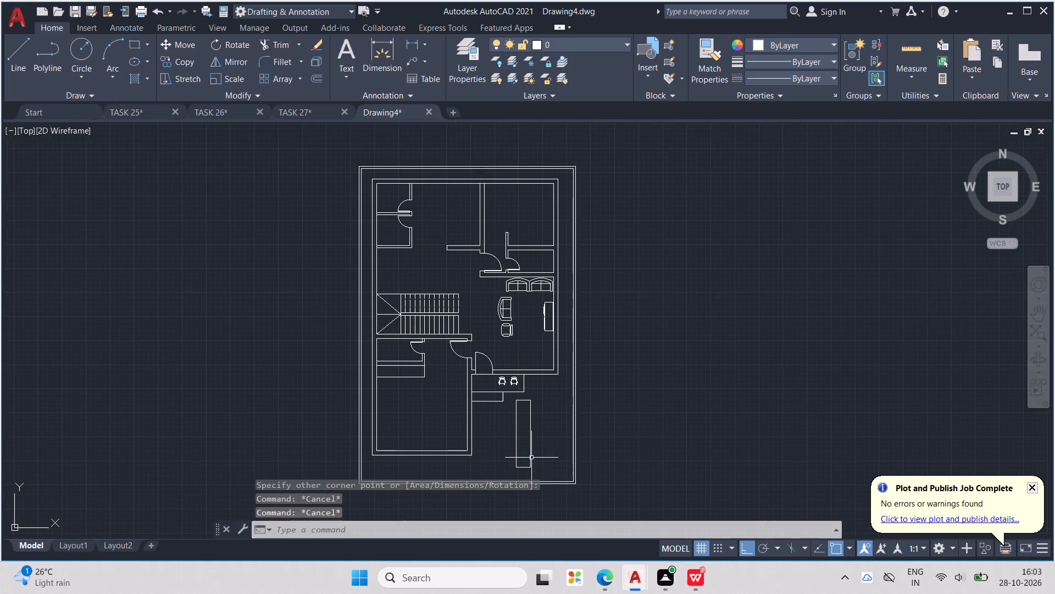
pyautogui.moveTo(543, 450); pyautogui.dragTo(508, 420, button='middle')
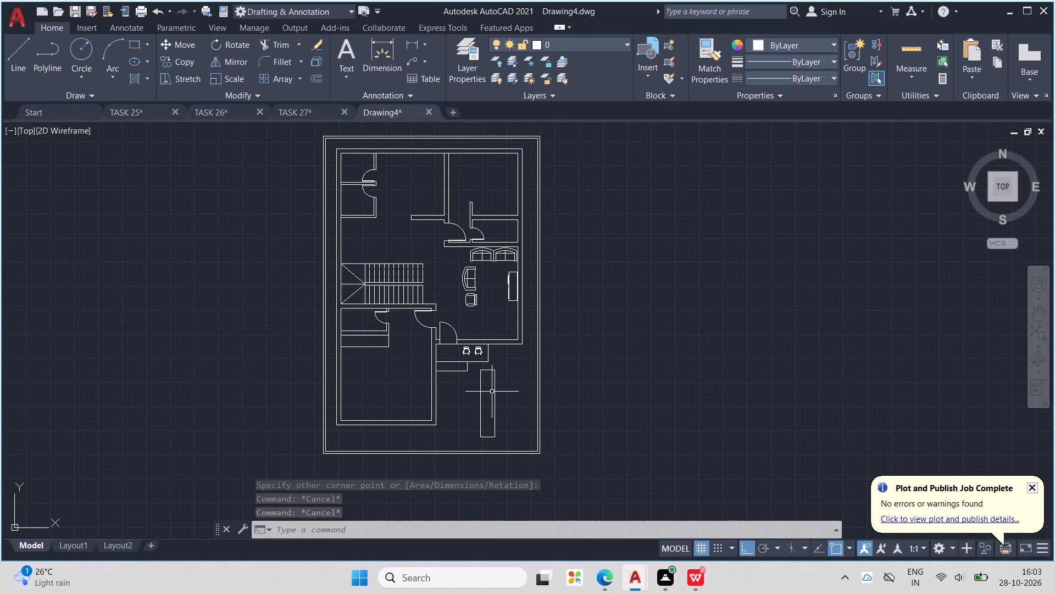
pyautogui.press('l')
pyautogui.press('Return')
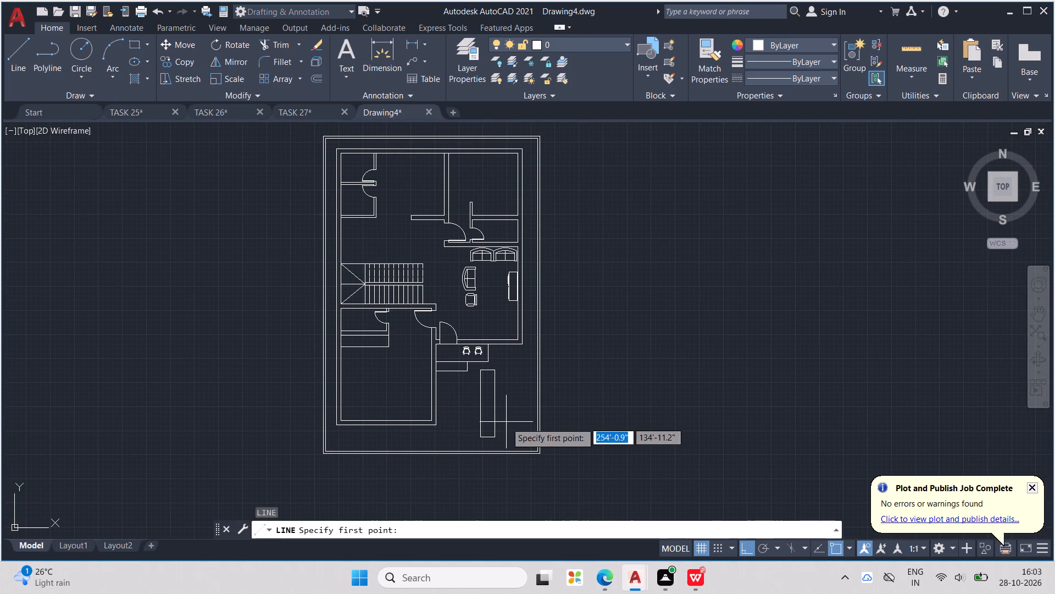
pyautogui.scroll(1, 487, 422)
pyautogui.scroll(1, 469, 356)
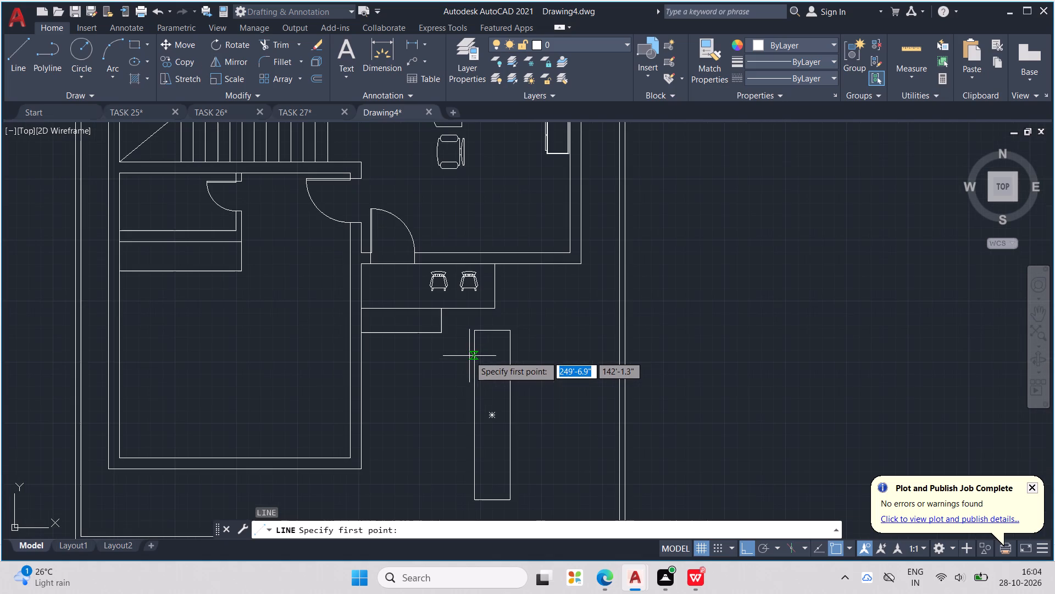
pyautogui.click(445, 309)
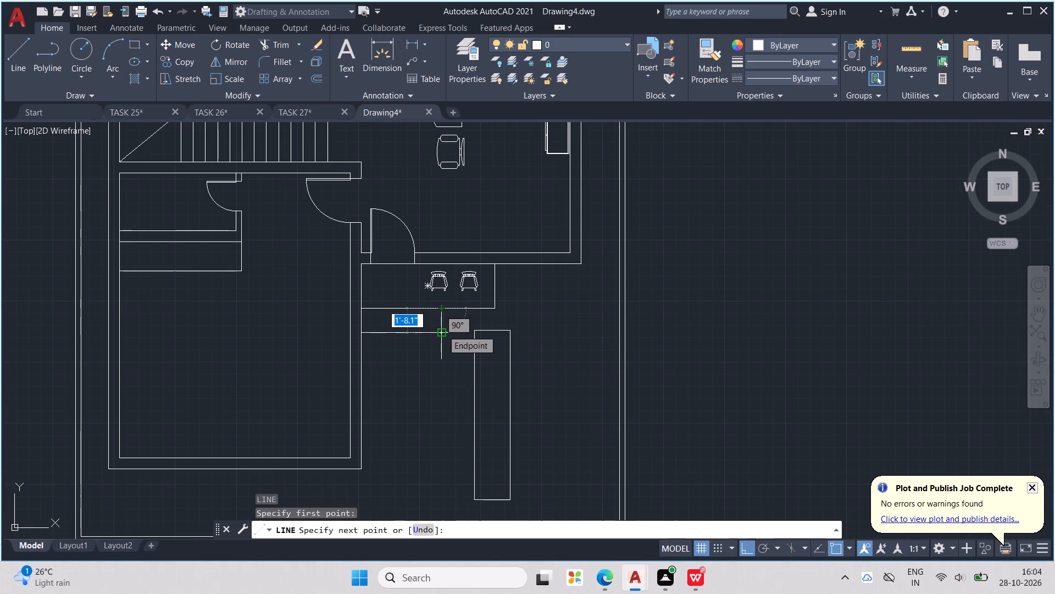
pyautogui.click(442, 330)
pyautogui.moveTo(442, 330); pyautogui.dragTo(595, 356, button='middle')
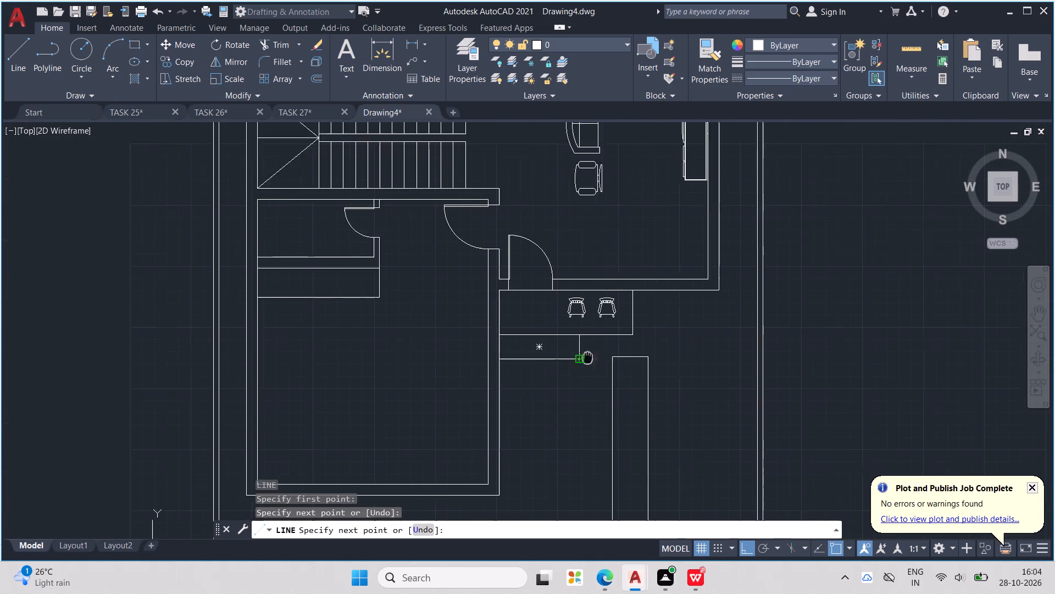
pyautogui.moveTo(595, 356); pyautogui.dragTo(643, 356, button='middle')
pyautogui.click(562, 358)
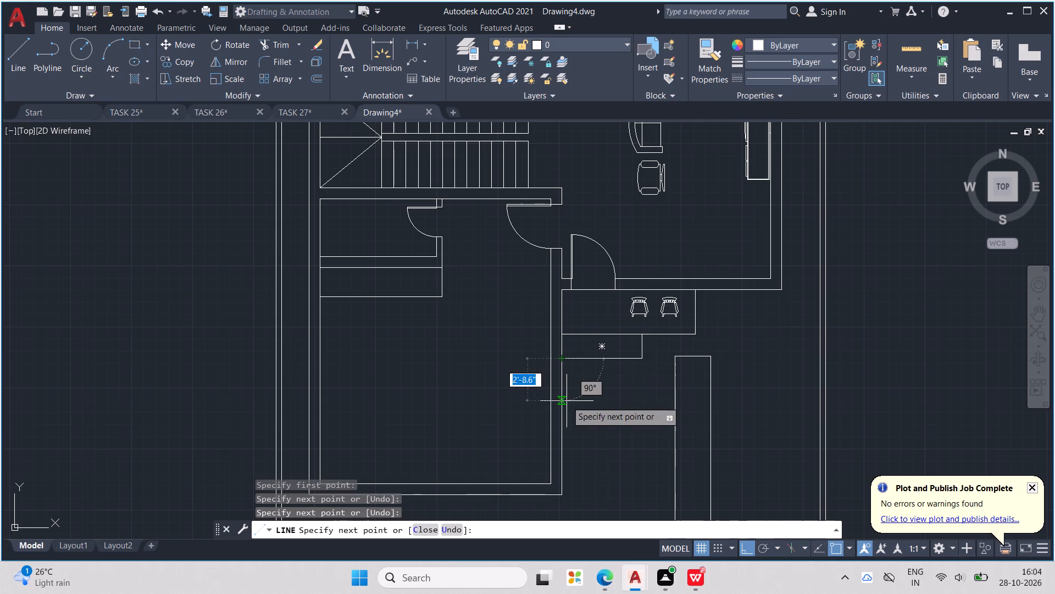
pyautogui.moveTo(567, 403); pyautogui.dragTo(554, 265, button='middle')
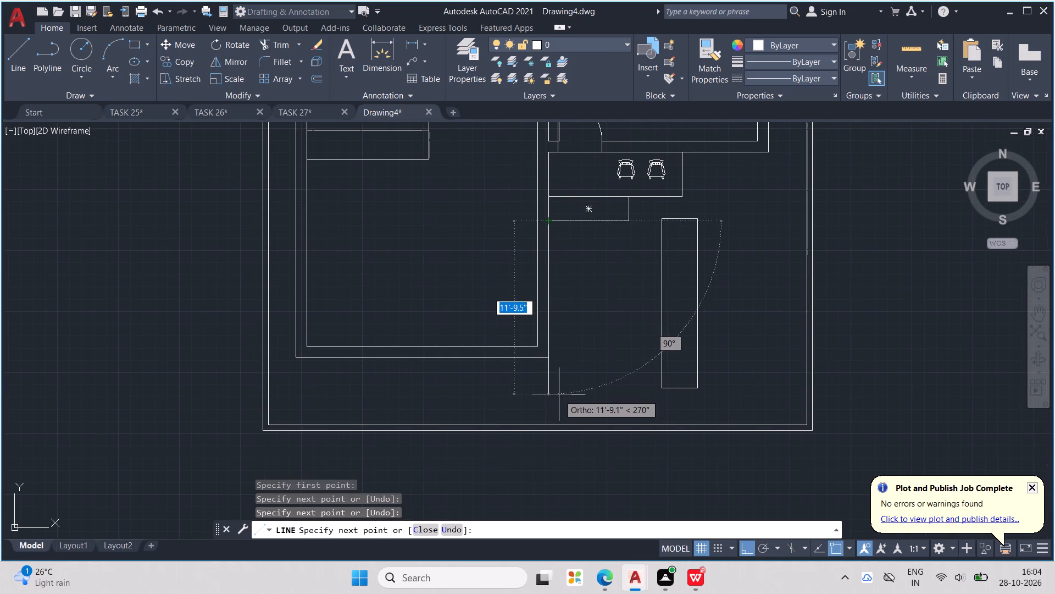
pyautogui.click(547, 422)
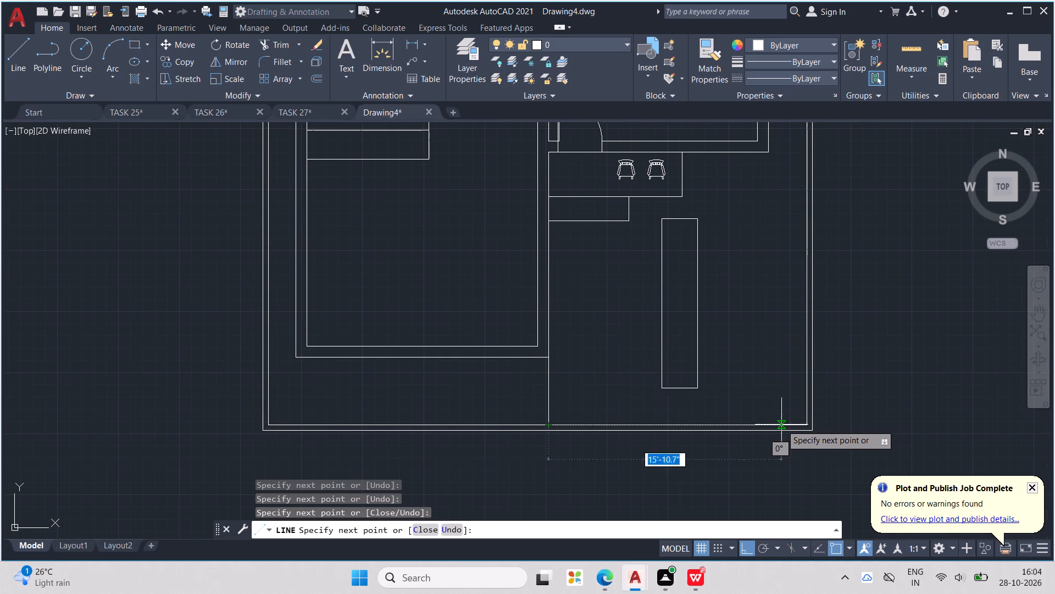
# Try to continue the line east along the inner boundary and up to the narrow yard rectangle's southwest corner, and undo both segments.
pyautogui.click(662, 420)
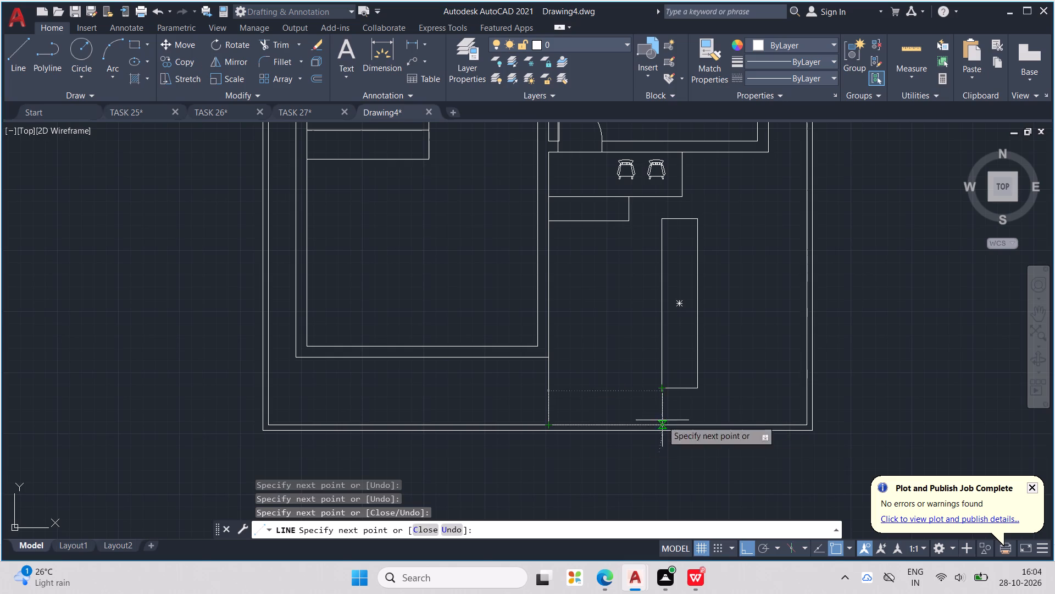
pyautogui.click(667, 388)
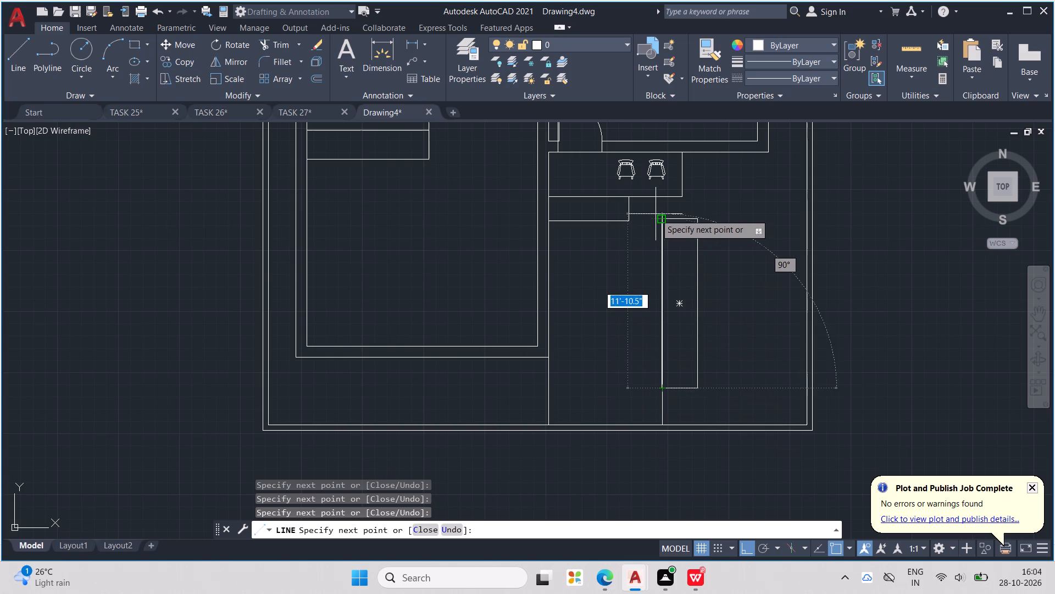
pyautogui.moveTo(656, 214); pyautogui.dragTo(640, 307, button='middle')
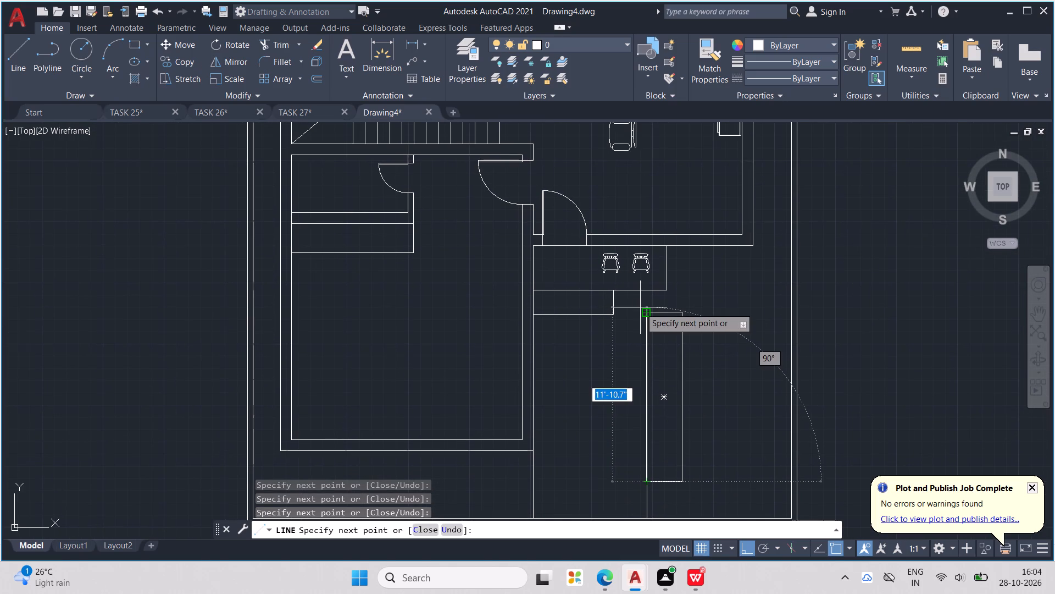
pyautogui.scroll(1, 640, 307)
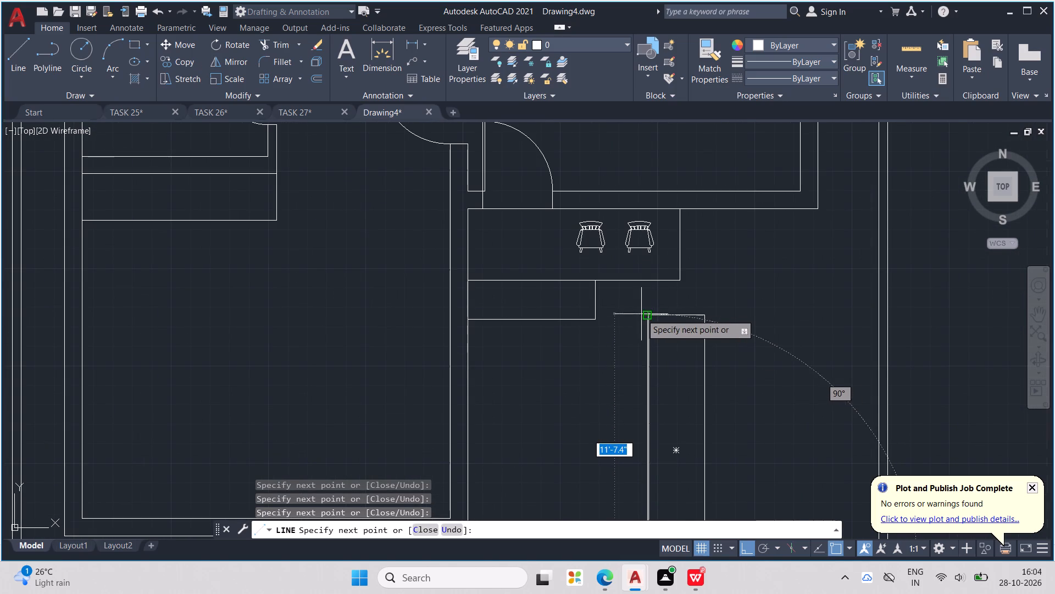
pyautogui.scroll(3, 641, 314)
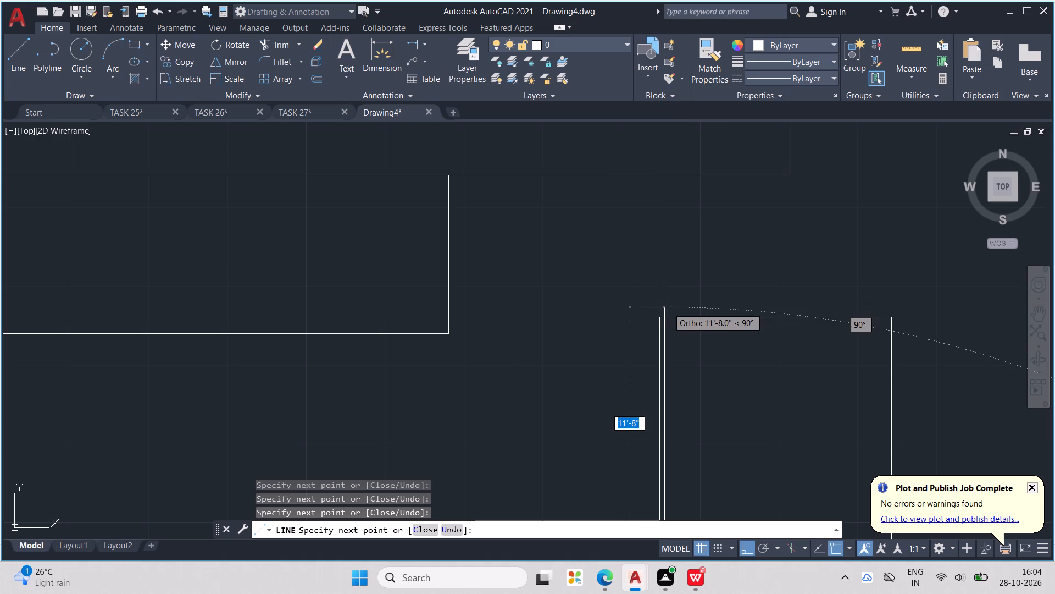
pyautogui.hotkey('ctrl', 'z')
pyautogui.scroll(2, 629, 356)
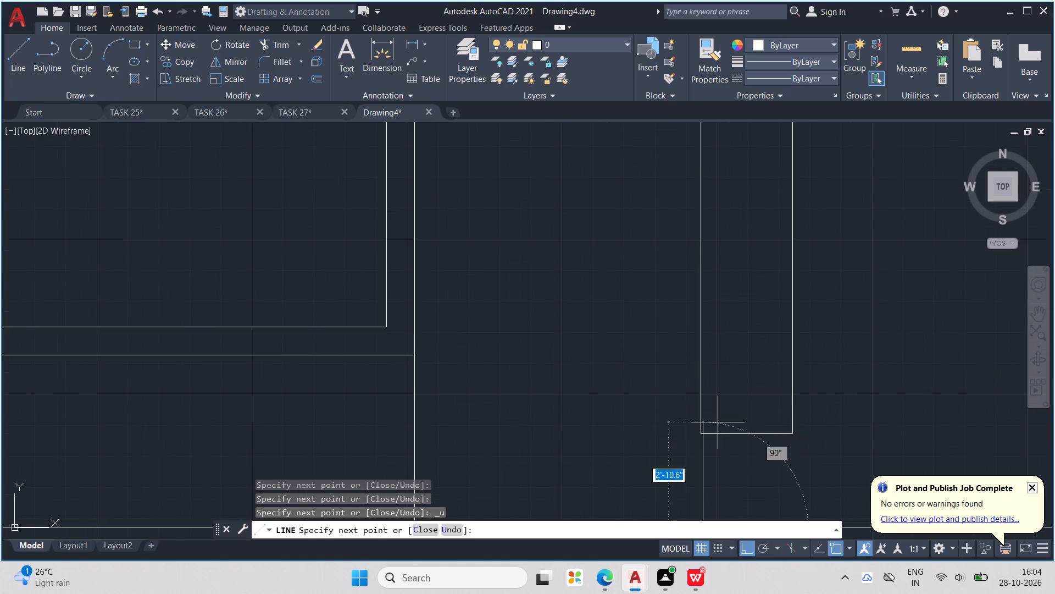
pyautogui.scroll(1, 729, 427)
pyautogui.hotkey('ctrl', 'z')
# Continue the line about 7'-8" east along the inner boundary, around the narrow rectangle's west, north and east edges, and down to the boundary.
pyautogui.moveTo(710, 408); pyautogui.dragTo(706, 400, button='middle')
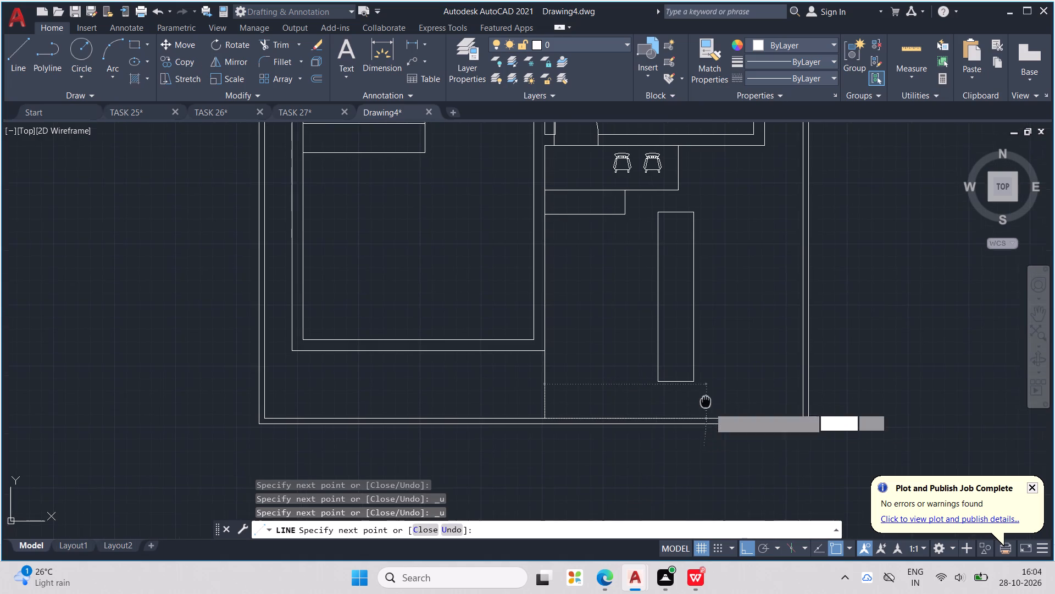
pyautogui.moveTo(706, 400); pyautogui.dragTo(690, 381, button='middle')
pyautogui.scroll(2, 656, 371)
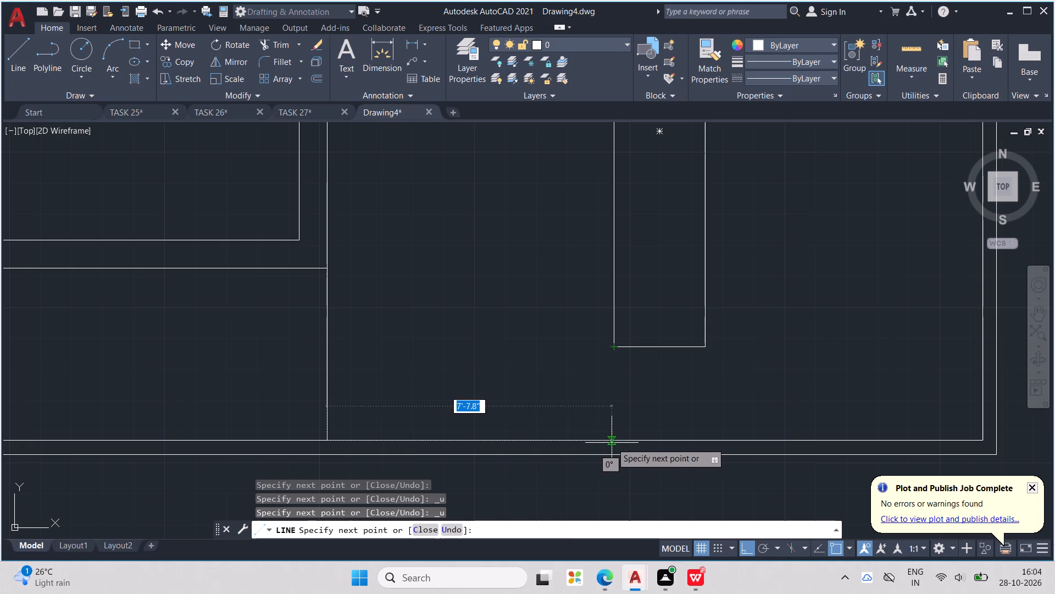
pyautogui.click(617, 382)
pyautogui.moveTo(609, 289); pyautogui.dragTo(609, 465, button='middle')
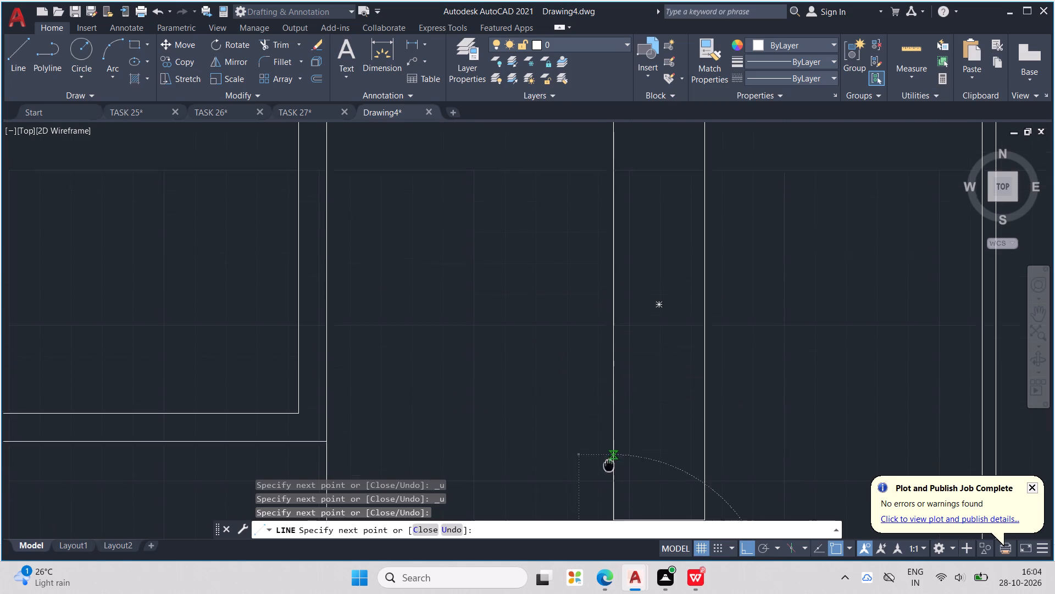
pyautogui.moveTo(609, 465); pyautogui.dragTo(613, 447, button='middle')
pyautogui.scroll(-2, 637, 289)
pyautogui.moveTo(637, 289); pyautogui.dragTo(632, 353, button='middle')
pyautogui.scroll(3, 637, 273)
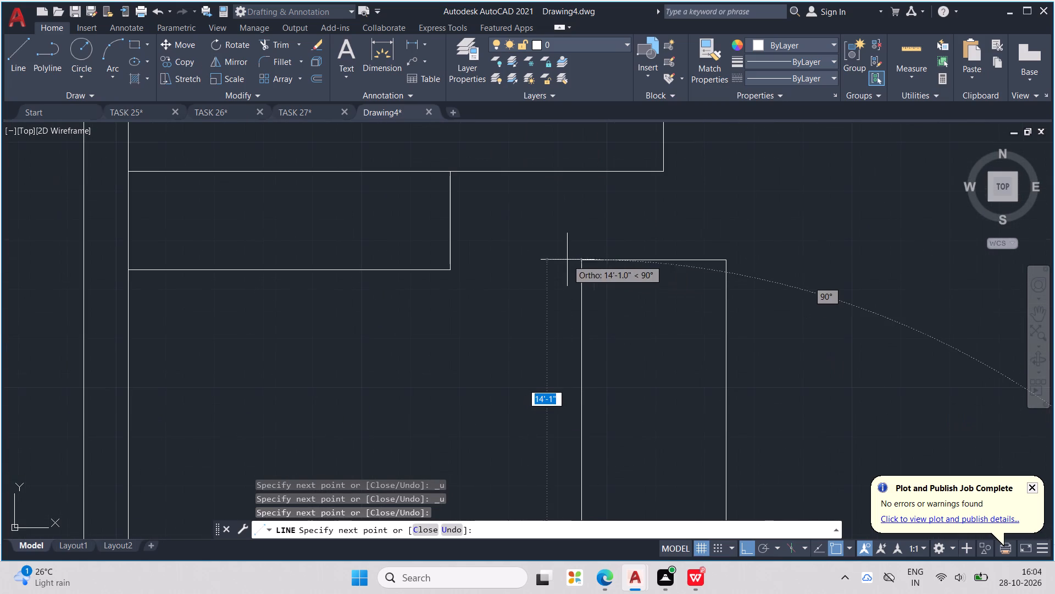
pyautogui.click(580, 262)
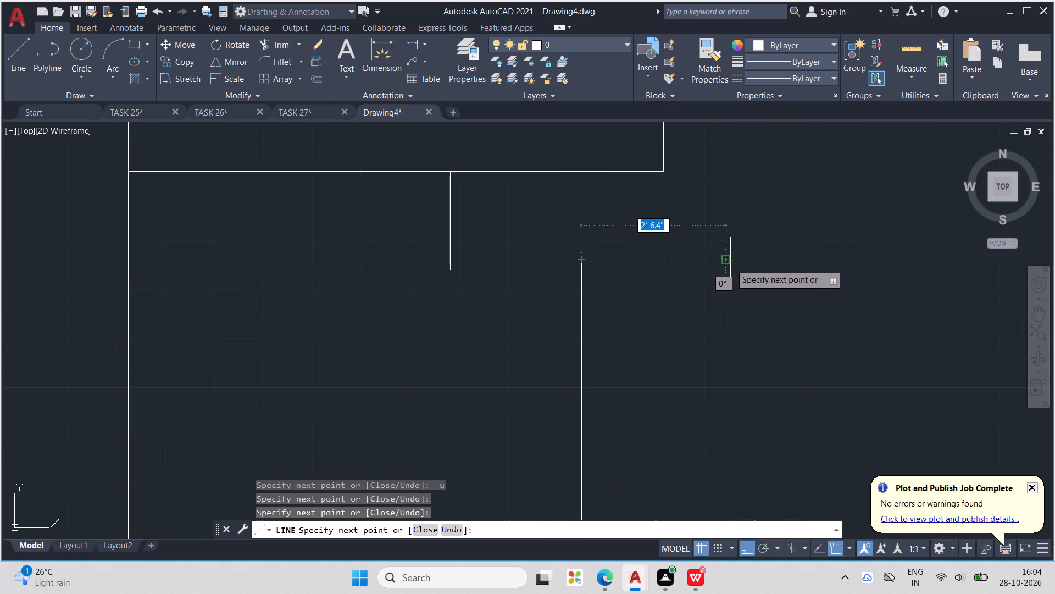
pyautogui.click(729, 261)
pyautogui.moveTo(728, 261); pyautogui.dragTo(524, 347, button='middle')
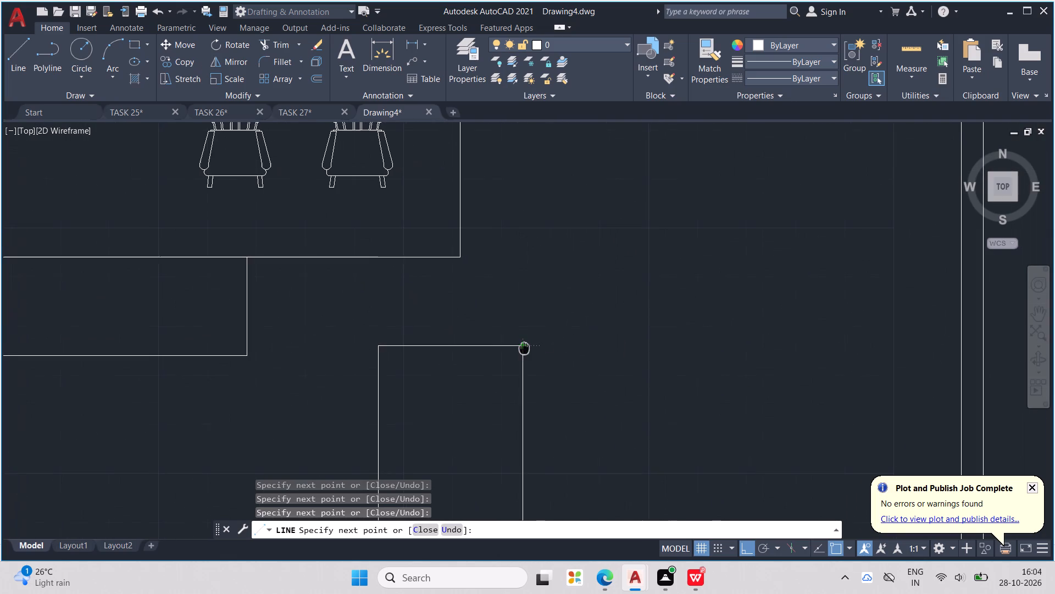
pyautogui.moveTo(524, 347); pyautogui.dragTo(524, 348, button='middle')
pyautogui.scroll(-4, 530, 349)
pyautogui.moveTo(530, 345); pyautogui.dragTo(530, 311, button='middle')
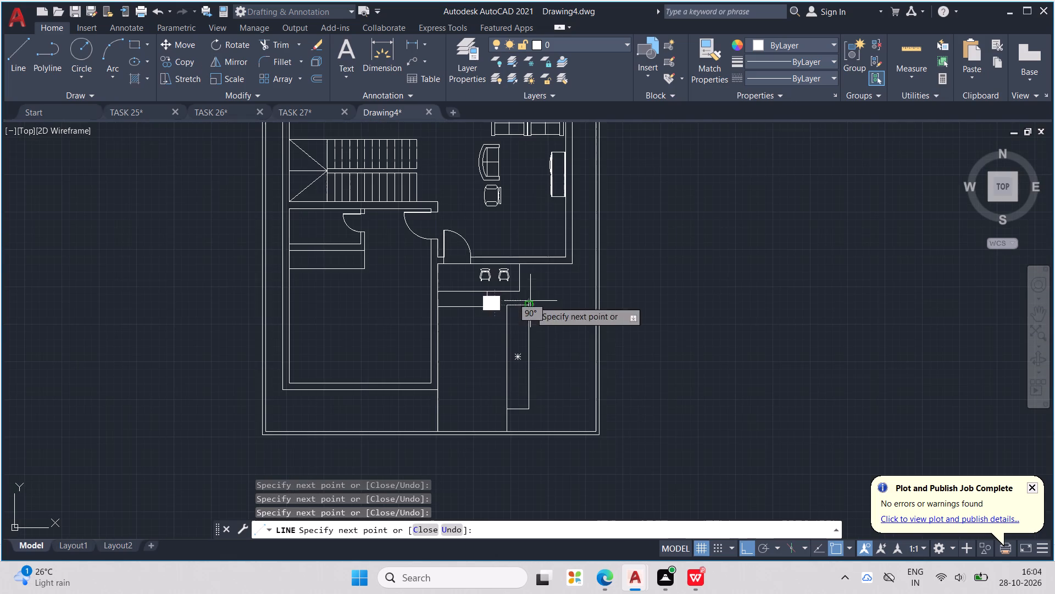
pyautogui.click(530, 409)
pyautogui.click(534, 428)
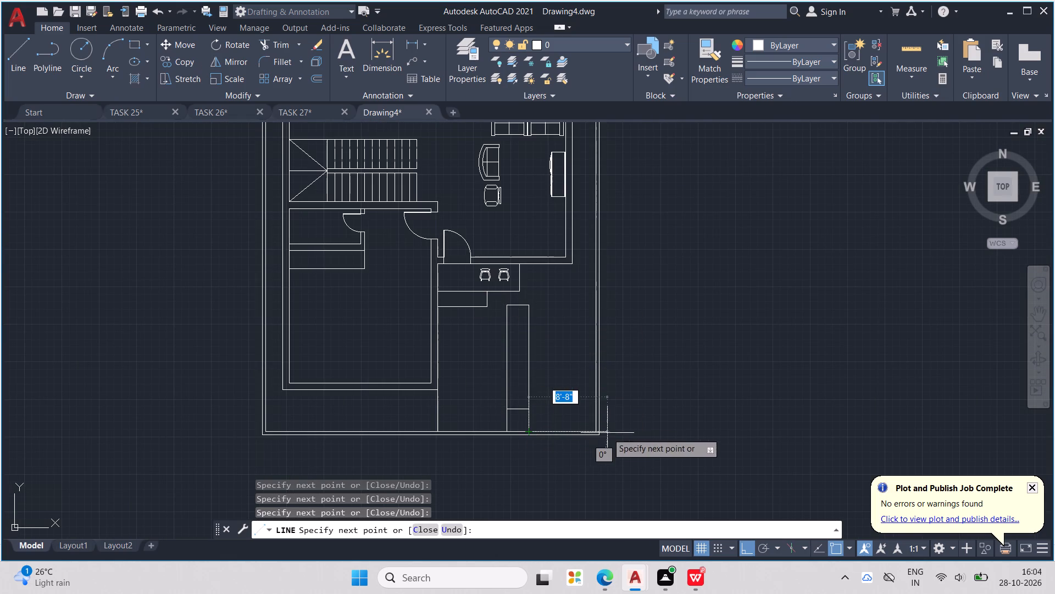
# Finish the line east to the inner boundary's southeast corner, north about 18'-7.5", and west about 2'-5.8" to the house's southeast outer corner.
pyautogui.click(598, 431)
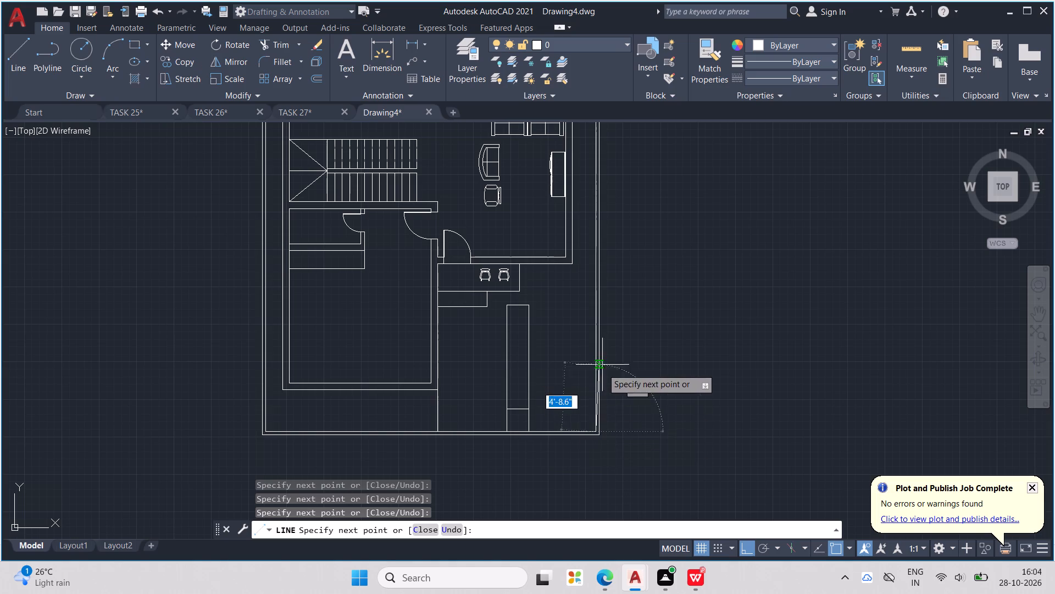
pyautogui.scroll(4, 591, 265)
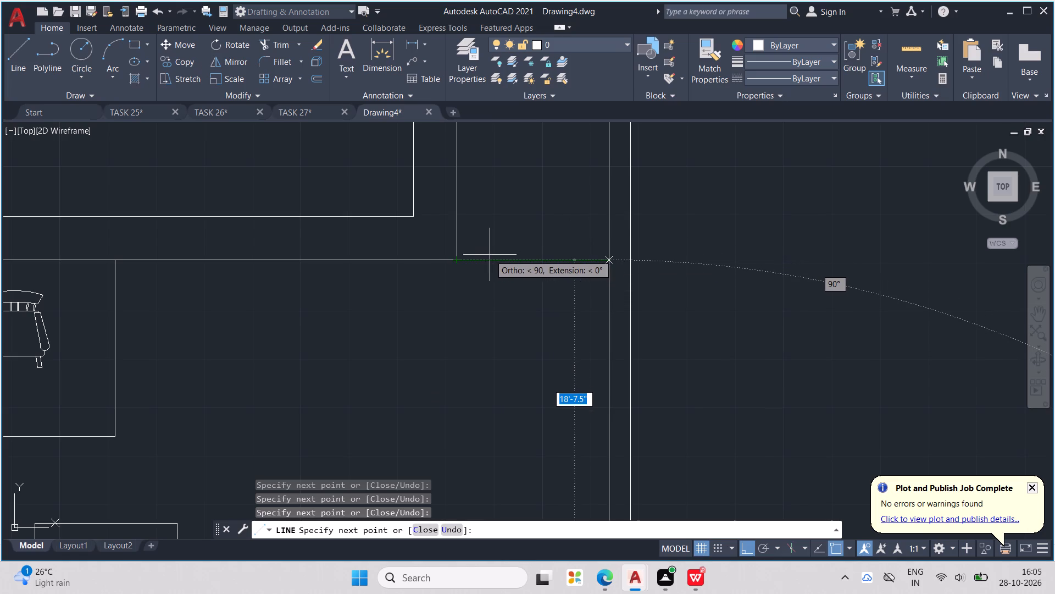
pyautogui.click(575, 258)
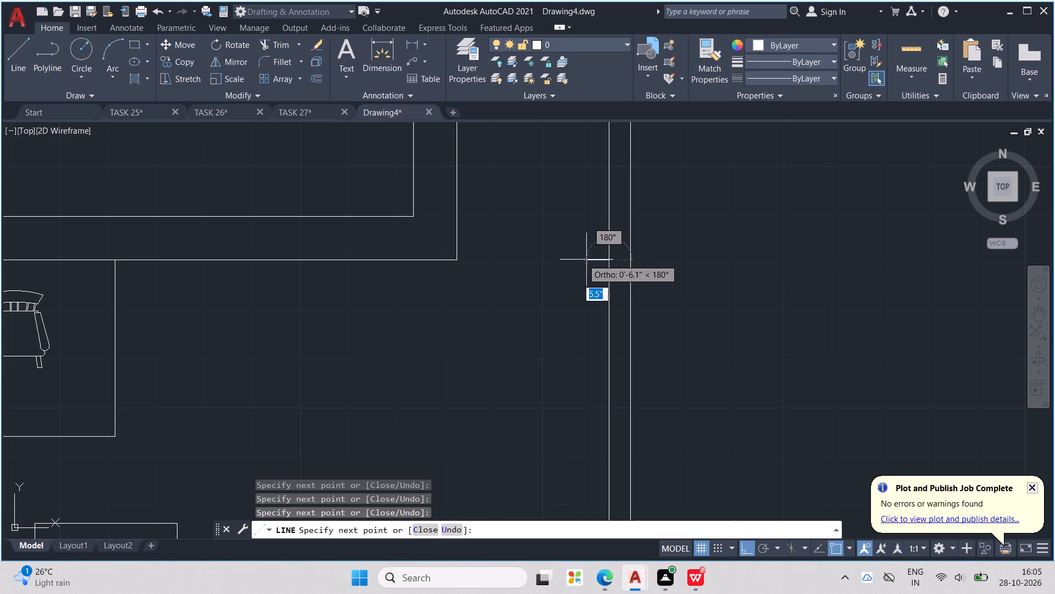
pyautogui.click(453, 261)
pyautogui.press('Escape')
pyautogui.scroll(-3, 502, 272)
pyautogui.press('Escape')
pyautogui.press('Escape')
pyautogui.scroll(-3, 505, 284)
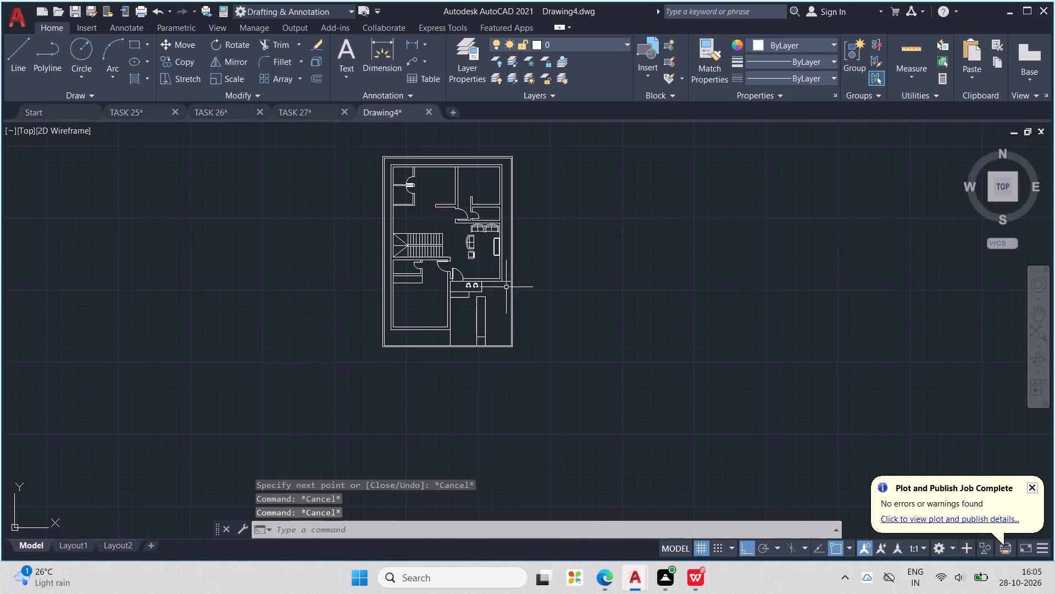
pyautogui.press('Escape')
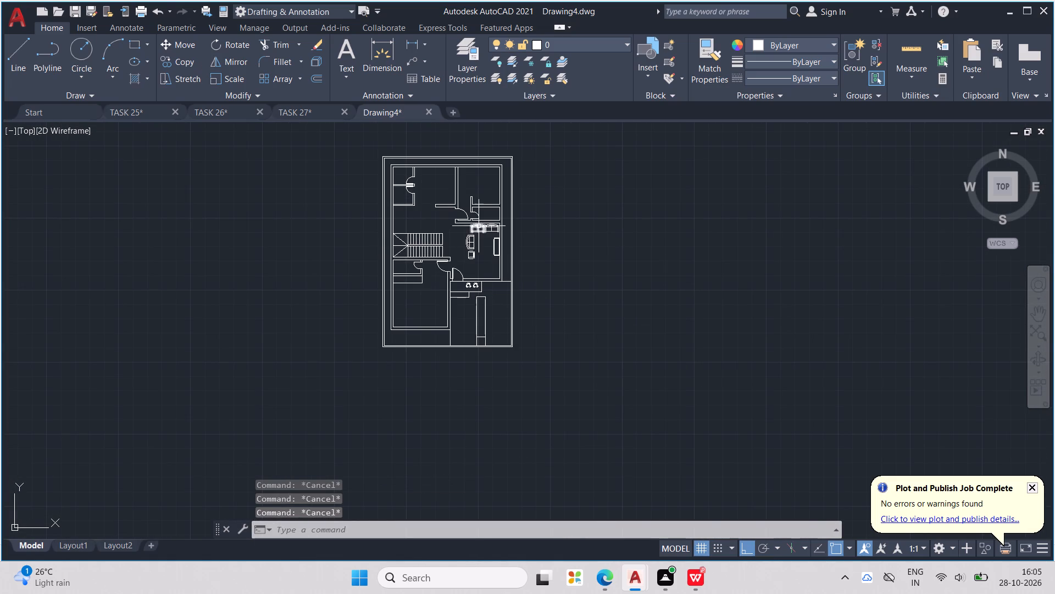
# Insert the Bed - Queen block from DesignCenter's Home - Space Planner into the southwest room, south of the small rectangle below its partition.
pyautogui.scroll(2, 489, 208)
pyautogui.hotkey('ctrl', '2')
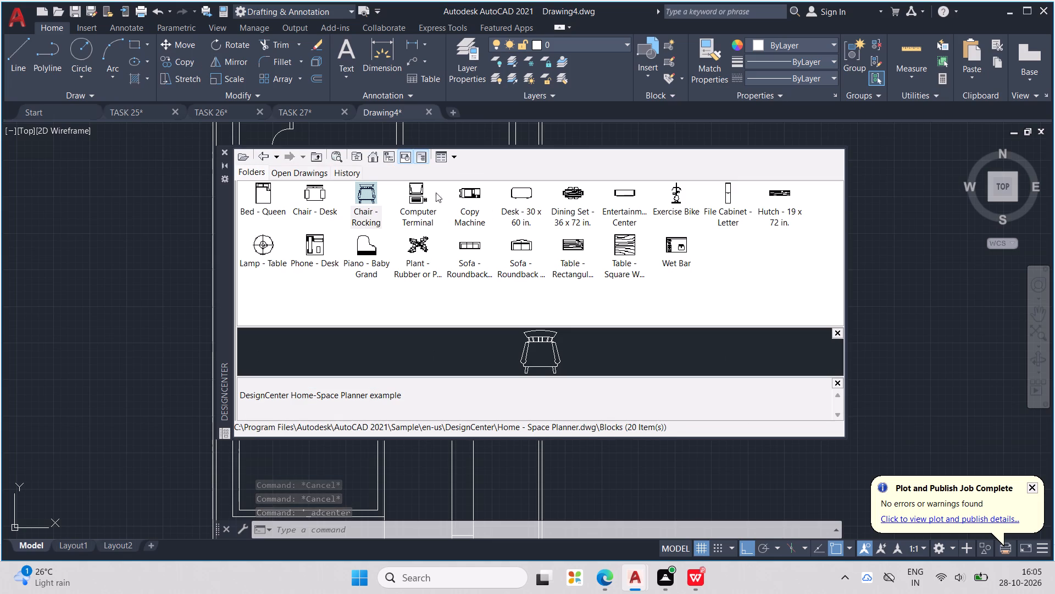
pyautogui.tripleClick(263, 190)
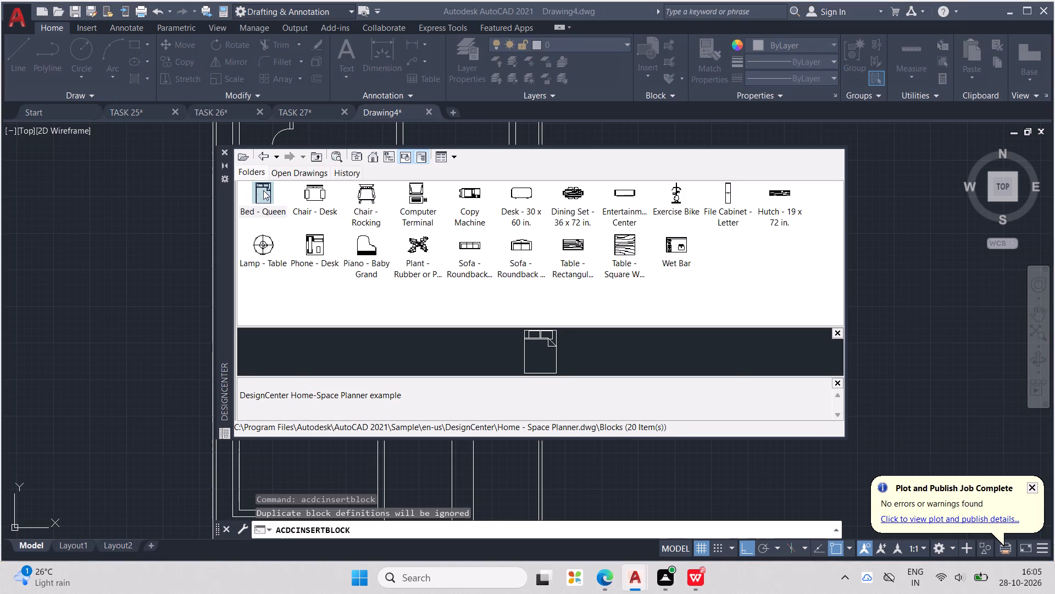
pyautogui.click(628, 369)
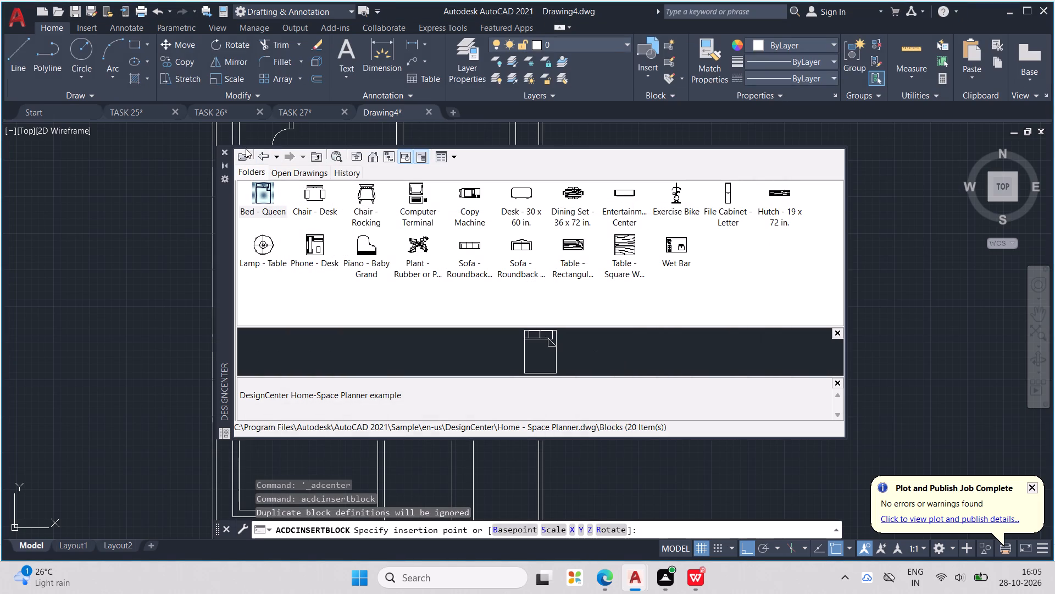
pyautogui.click(223, 152)
pyautogui.moveTo(422, 343); pyautogui.dragTo(734, 322, button='middle')
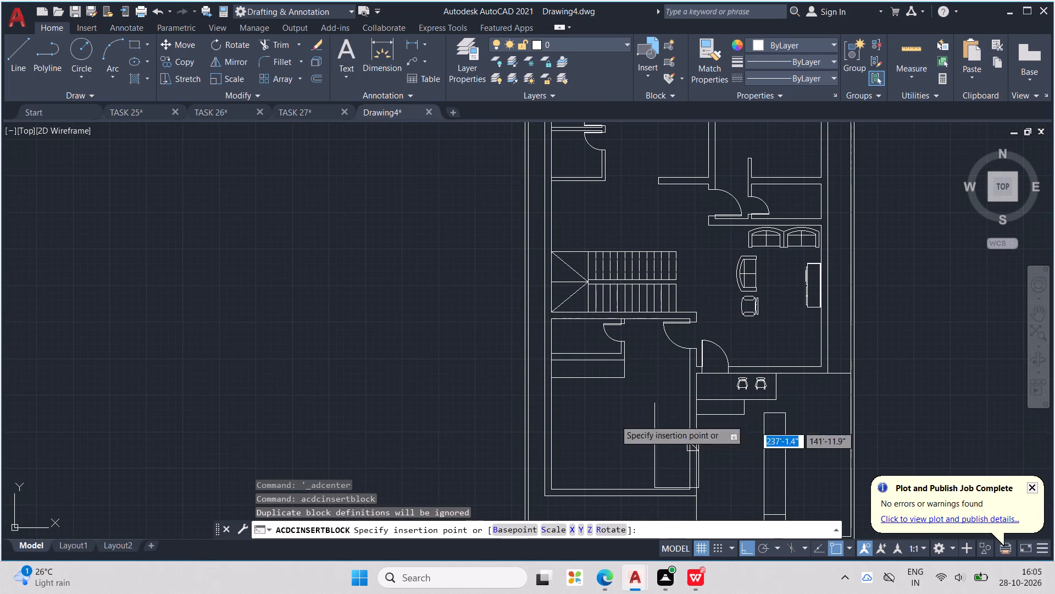
pyautogui.scroll(2, 558, 415)
pyautogui.click(573, 372)
# Rotate the Bed - Queen block in the southwest room 270° about a point on its headboard edge.
pyautogui.click(607, 378)
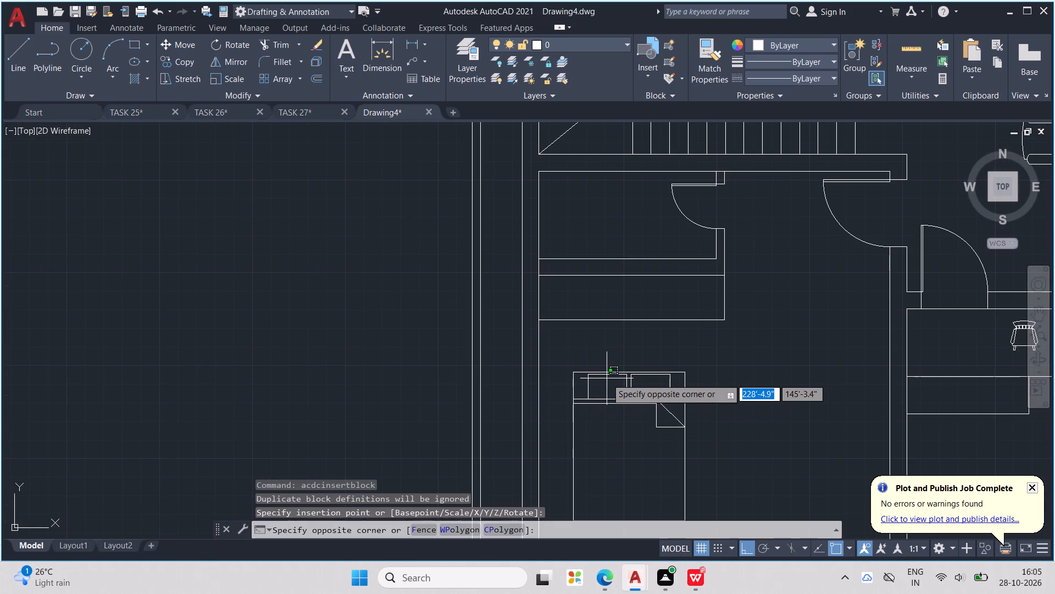
pyautogui.click(605, 373)
pyautogui.write('RO')
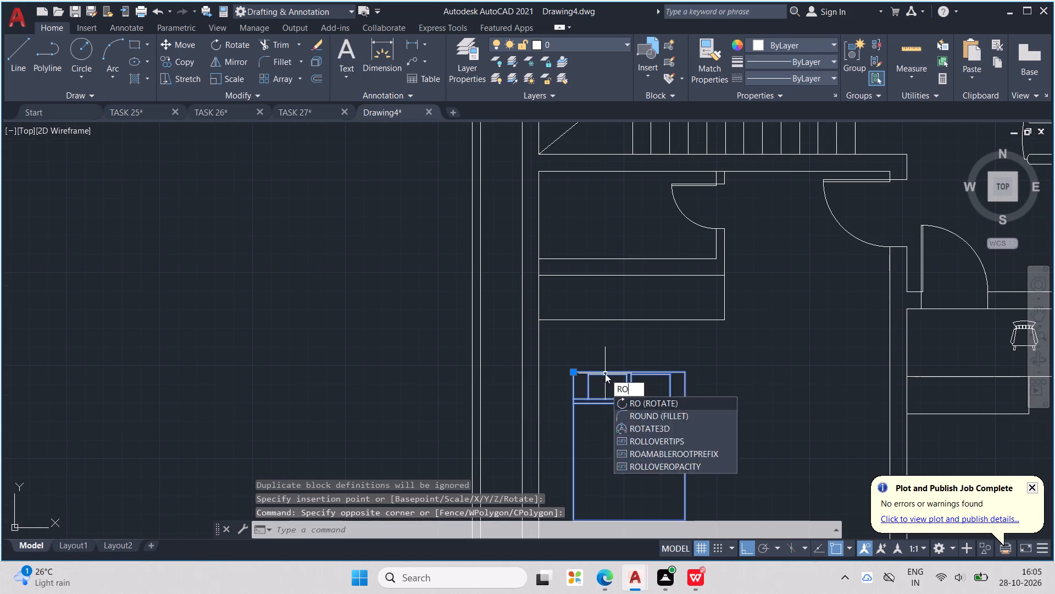
pyautogui.press('Return')
pyautogui.click(605, 373)
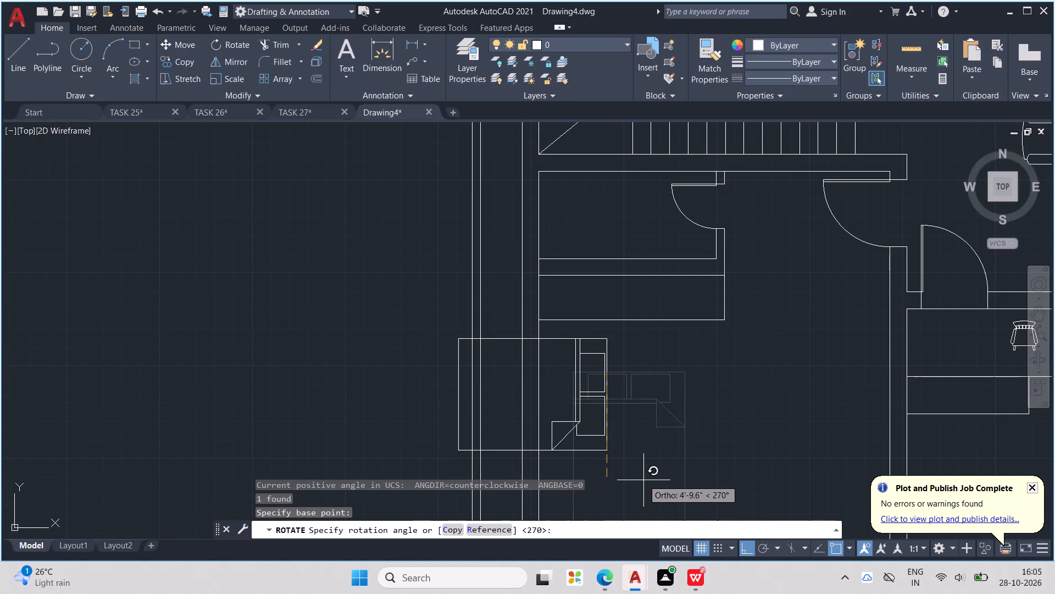
pyautogui.moveTo(643, 479); pyautogui.dragTo(580, 406, button='middle')
pyautogui.click(576, 418)
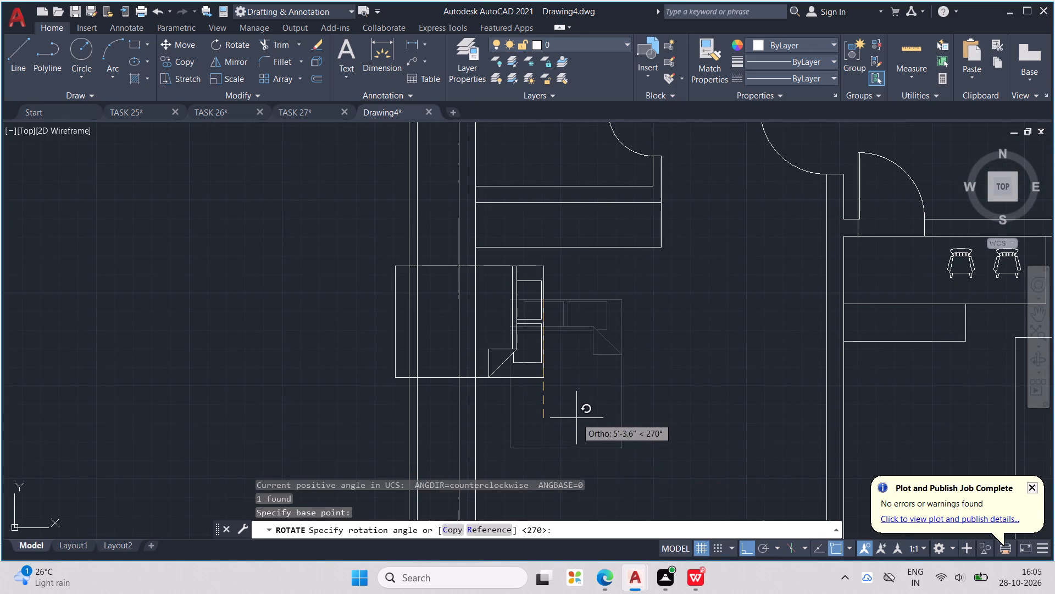
# Move the rotated bed east and south so its headboard sits against the southwest room's east wall.
pyautogui.click(545, 373)
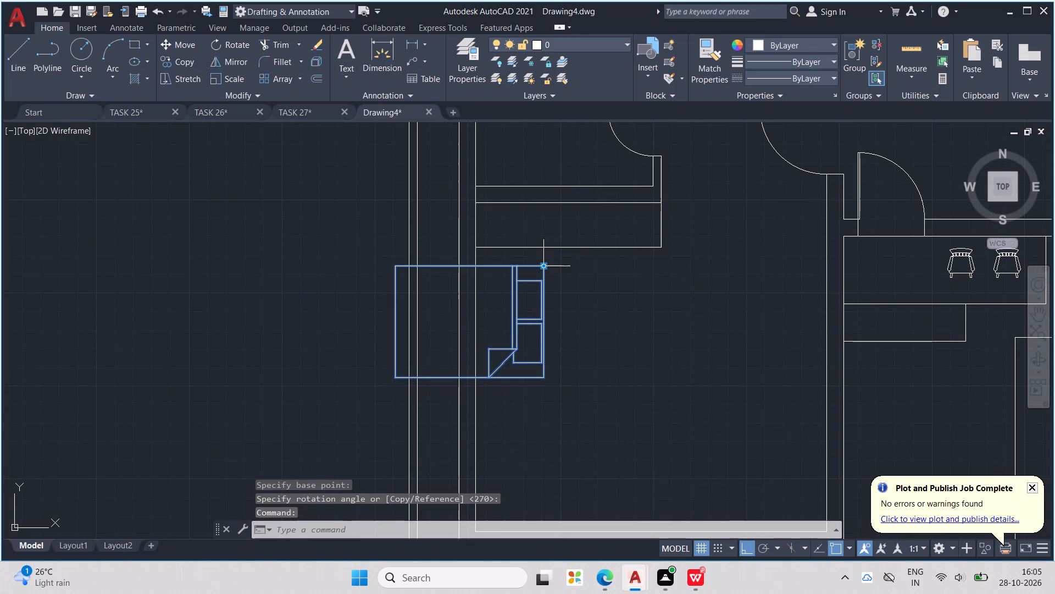
pyautogui.moveTo(546, 266); pyautogui.dragTo(761, 337)
pyautogui.click(761, 337)
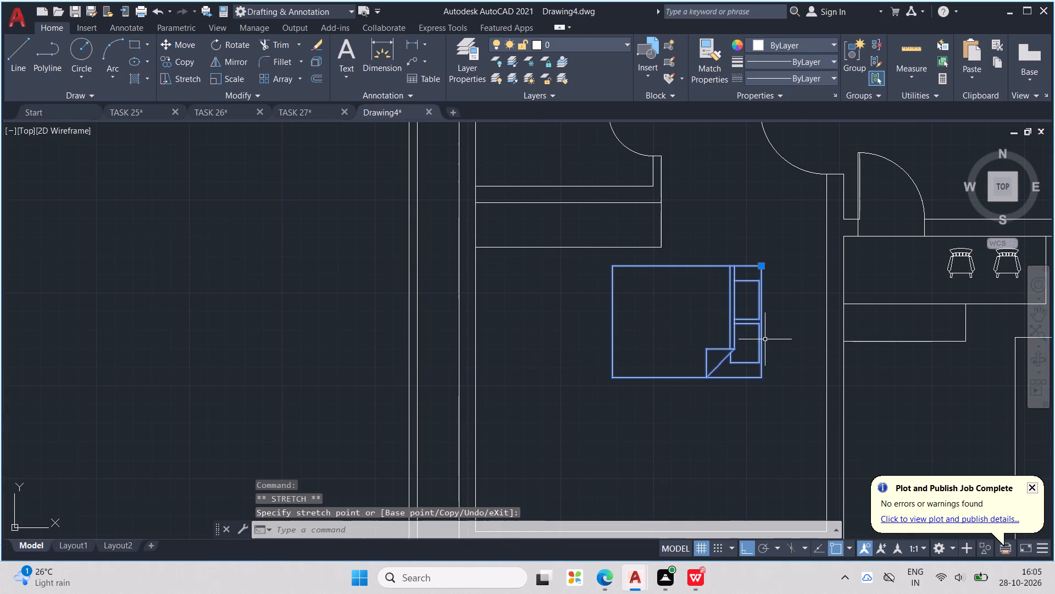
pyautogui.moveTo(765, 340); pyautogui.dragTo(773, 356)
pyautogui.moveTo(773, 356); pyautogui.dragTo(611, 367, button='middle')
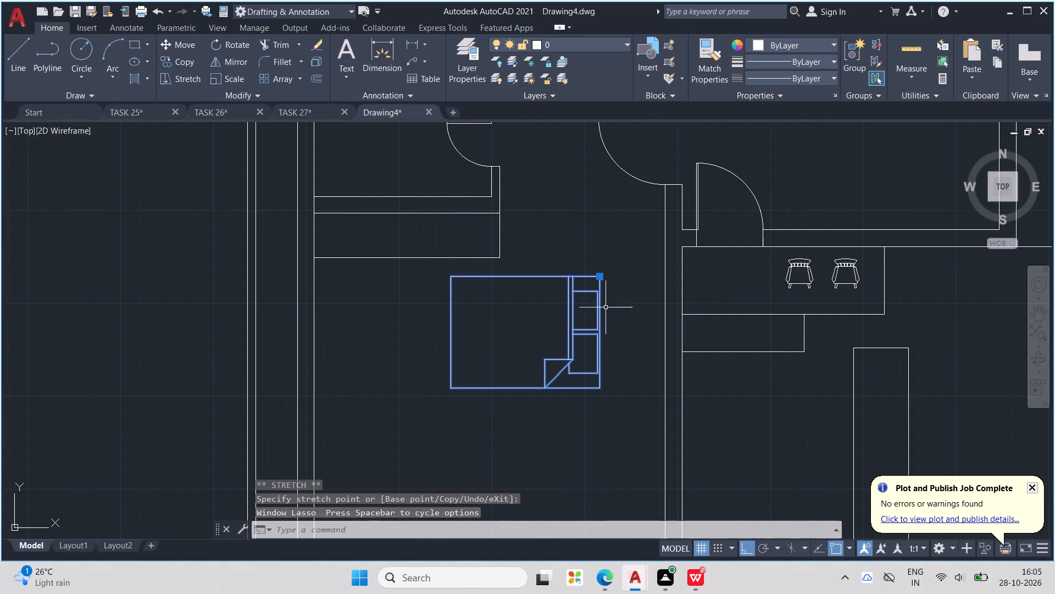
pyautogui.moveTo(597, 277); pyautogui.dragTo(671, 411)
pyautogui.click(671, 411)
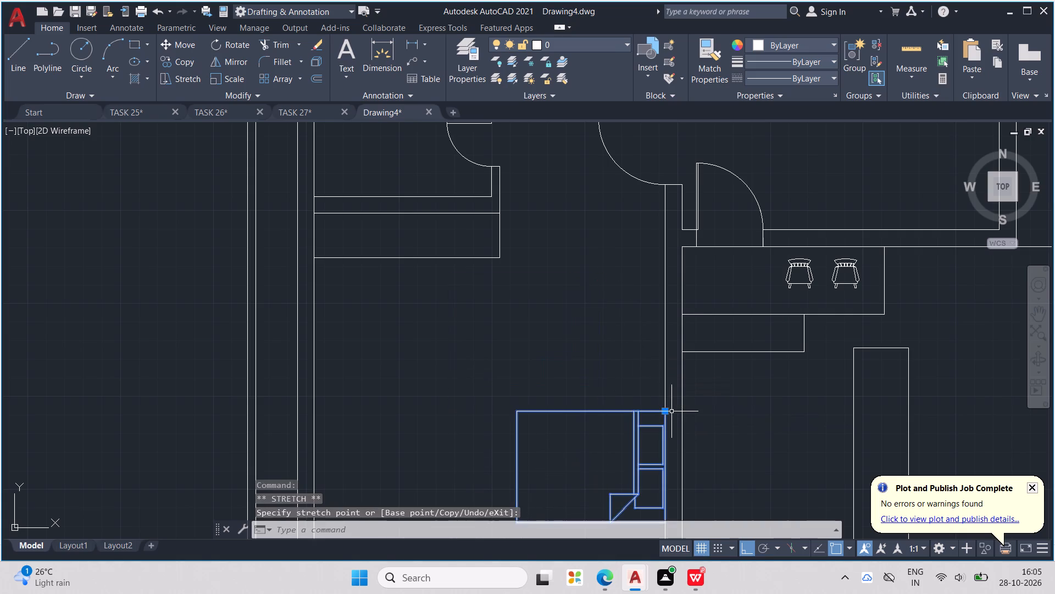
# Shift the bed about 3'-0.2" north along the southwest room's east wall.
pyautogui.scroll(-3, 670, 410)
pyautogui.moveTo(670, 410); pyautogui.dragTo(581, 401, button='middle')
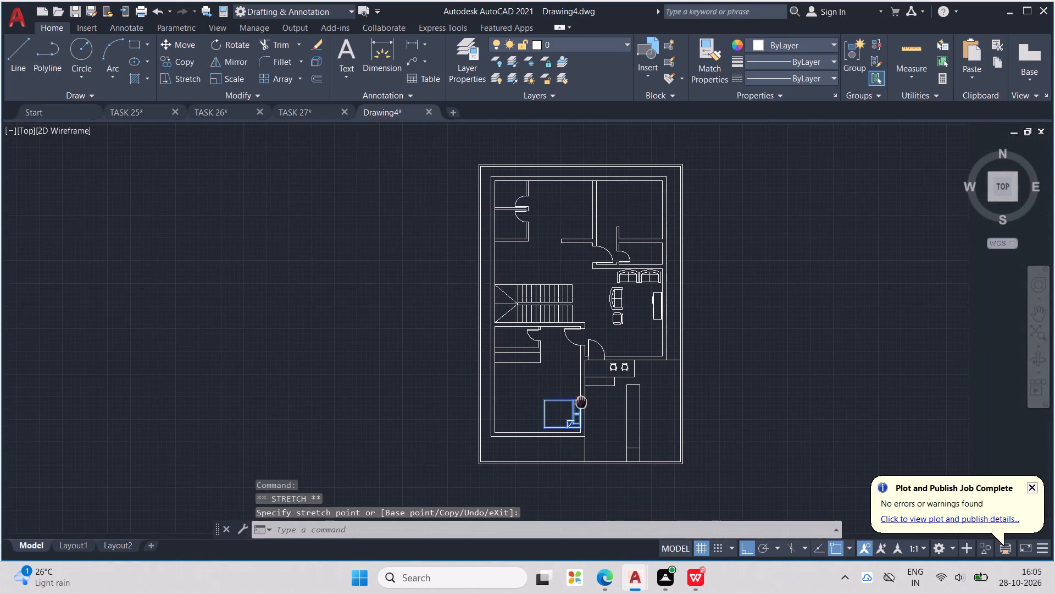
pyautogui.moveTo(581, 401); pyautogui.dragTo(581, 403, button='middle')
pyautogui.scroll(2, 579, 415)
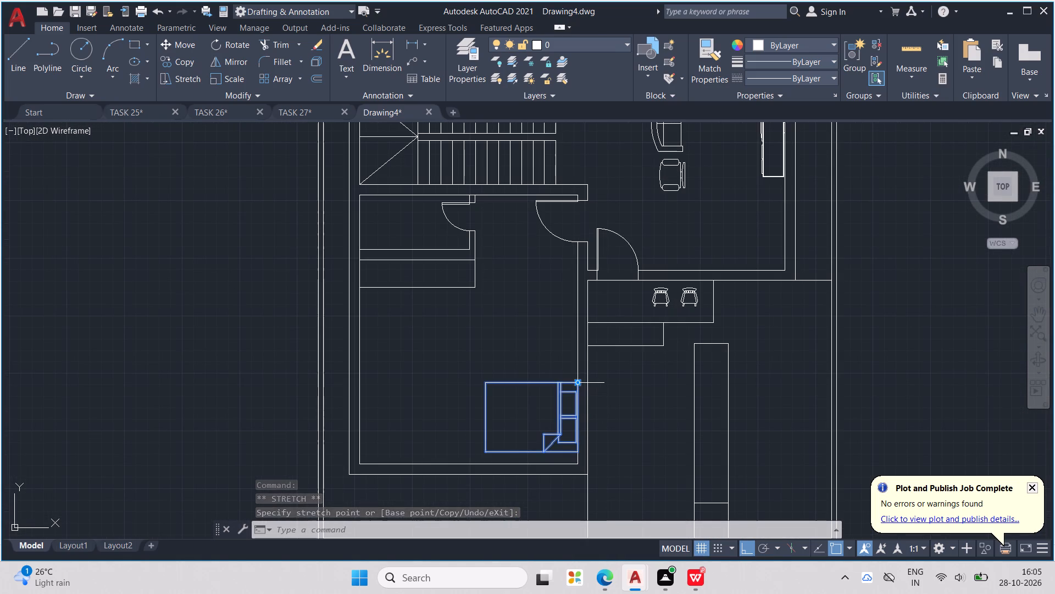
pyautogui.moveTo(575, 383); pyautogui.dragTo(576, 343)
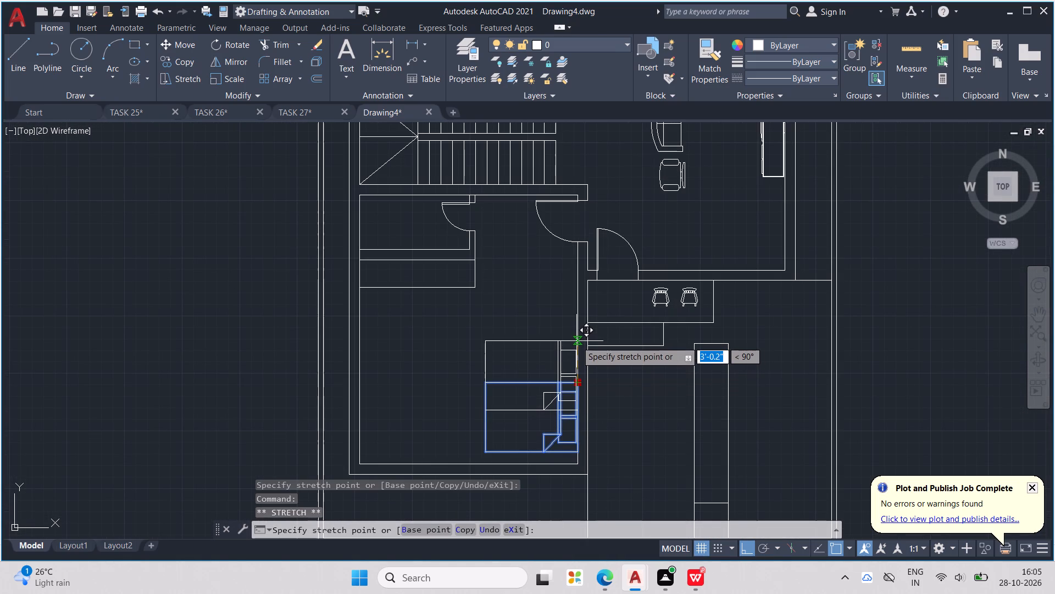
pyautogui.click(576, 341)
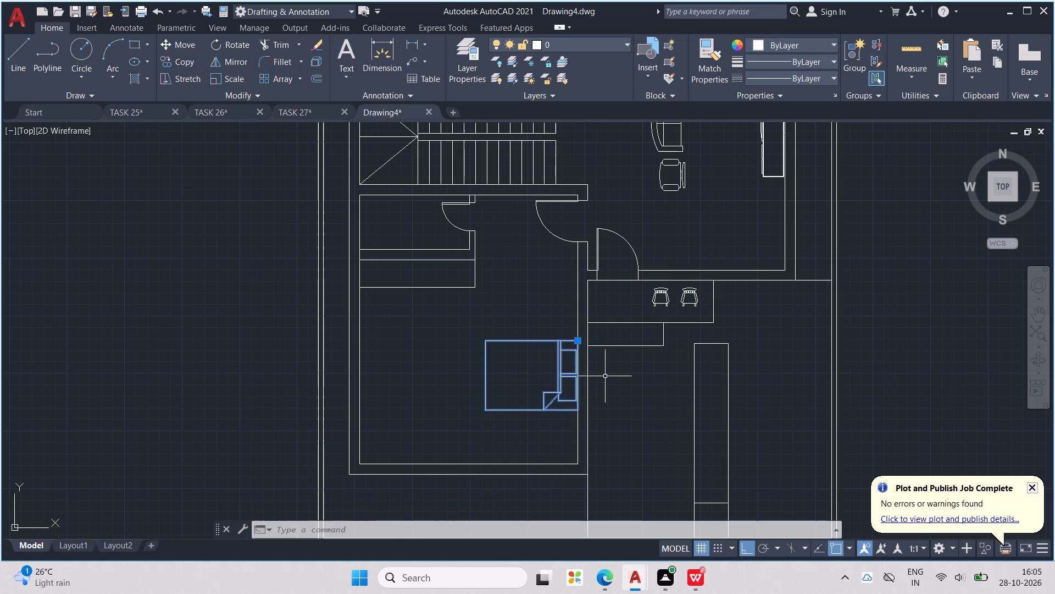
pyautogui.press('Escape')
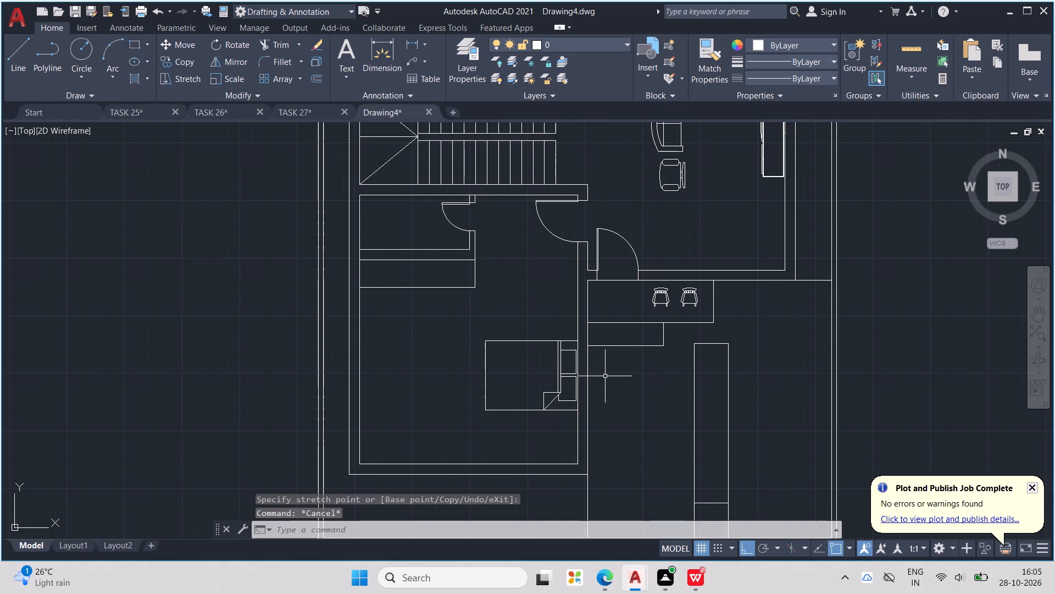
# Insert the Toilet - top block from DesignCenter's House Designer blocks at scale 1 in the empty space east of the plot.
pyautogui.moveTo(630, 360); pyautogui.dragTo(608, 395, button='middle')
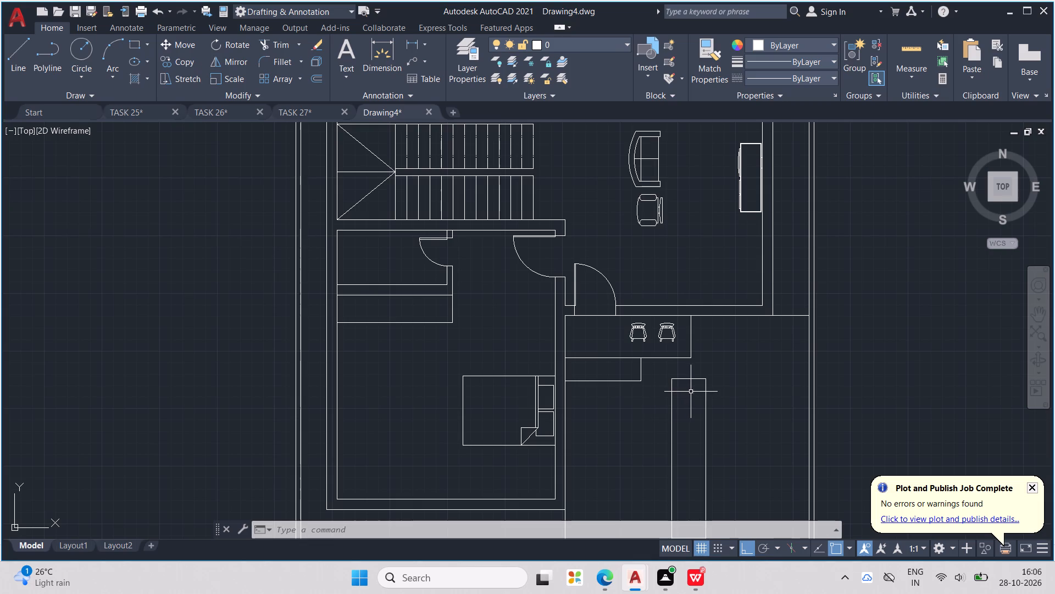
pyautogui.scroll(-3, 707, 405)
pyautogui.scroll(1, 714, 378)
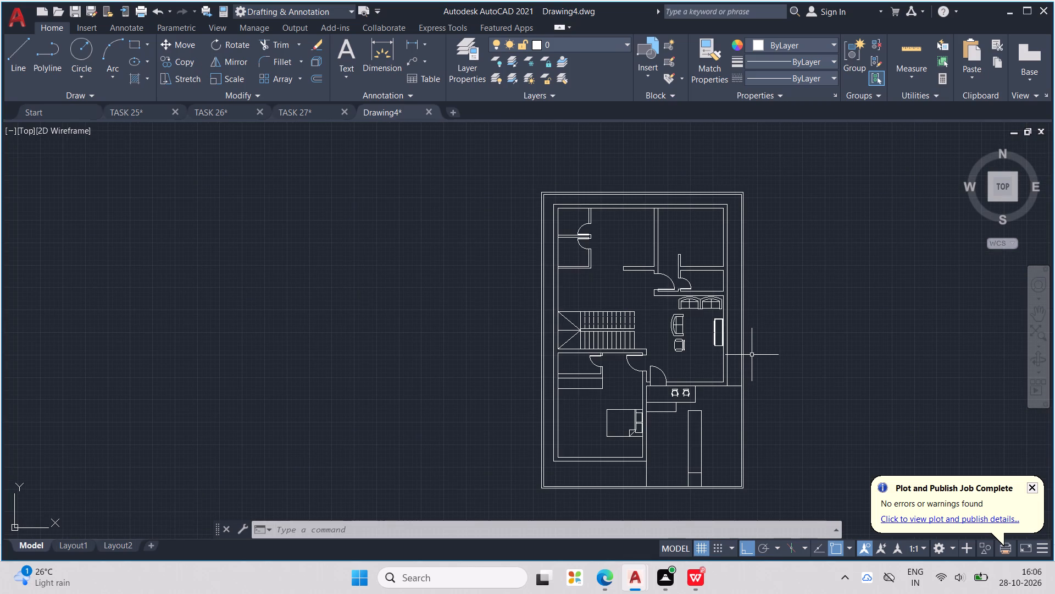
pyautogui.hotkey('ctrl', '2')
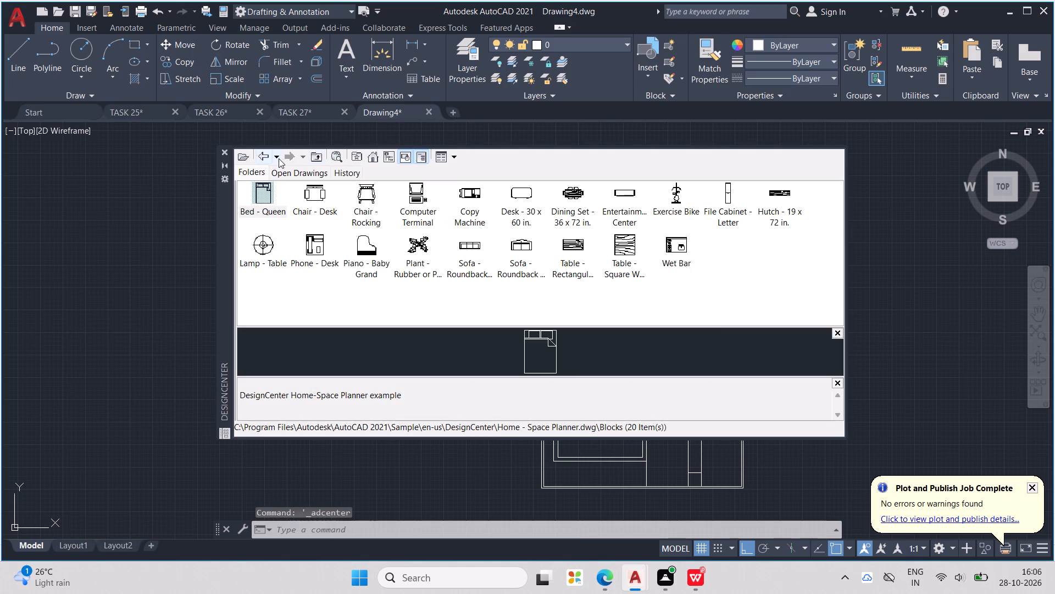
pyautogui.click(265, 156)
pyautogui.click(265, 156)
pyautogui.click(265, 156)
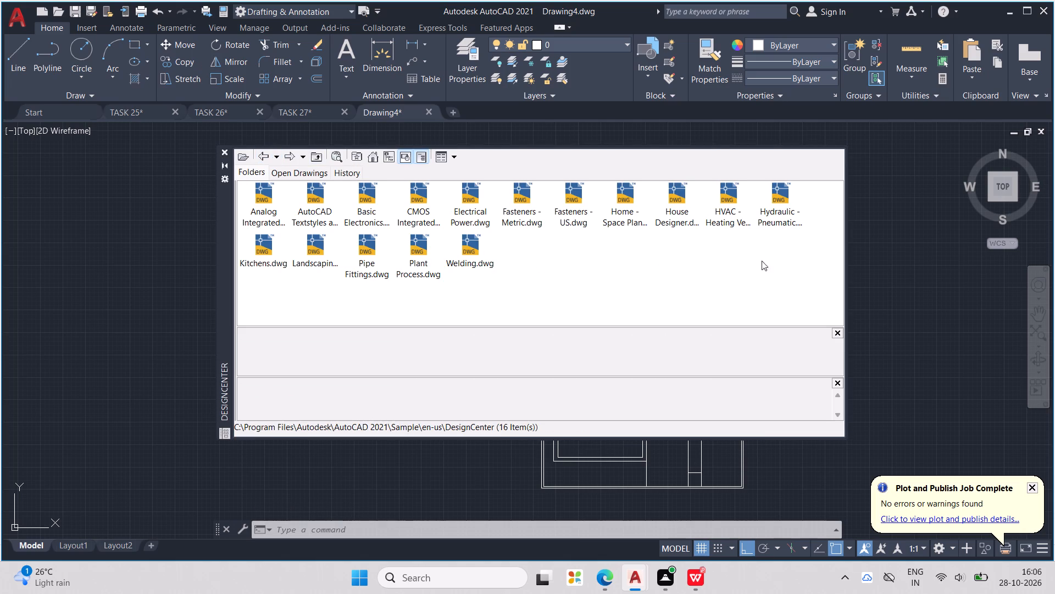
pyautogui.tripleClick(674, 205)
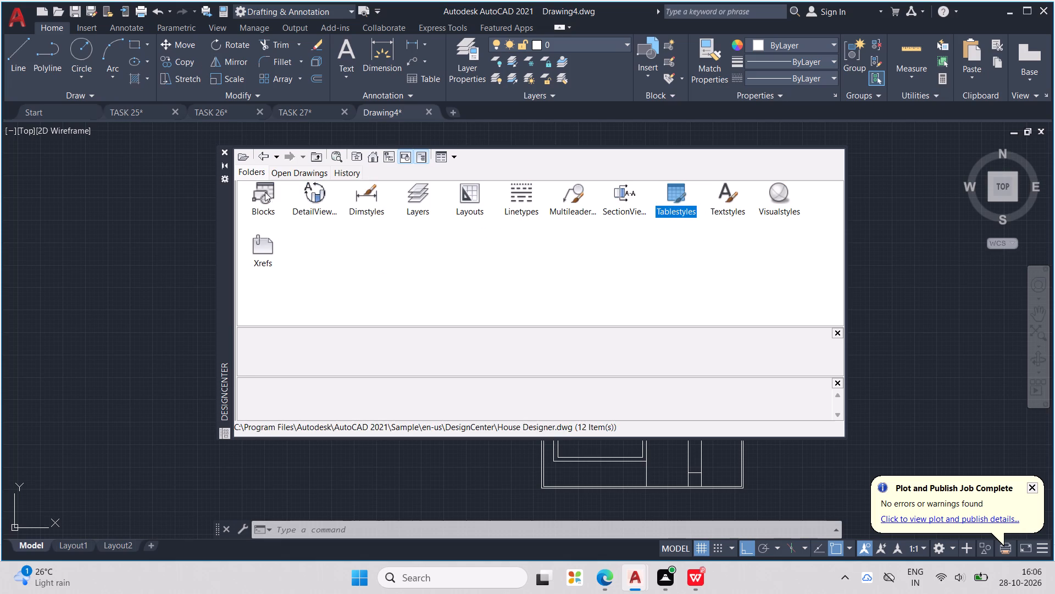
pyautogui.doubleClick(254, 185)
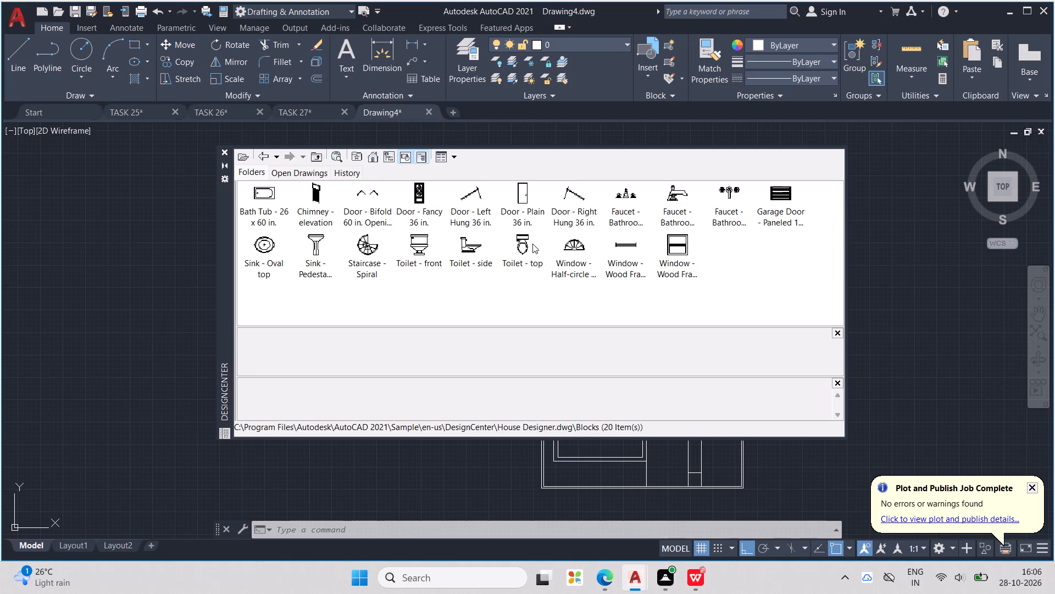
pyautogui.doubleClick(526, 236)
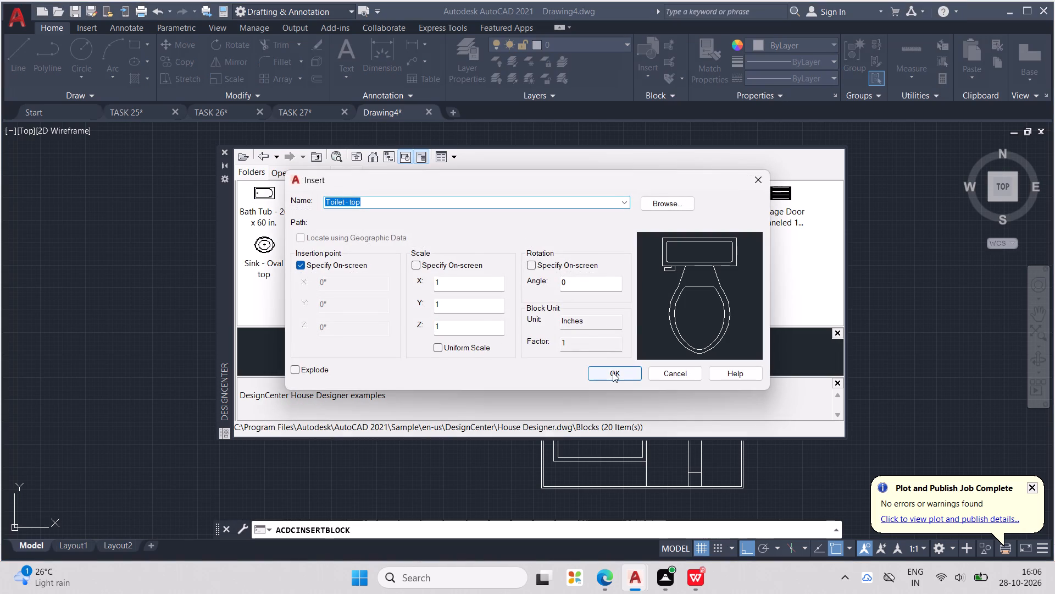
pyautogui.click(613, 372)
pyautogui.click(225, 156)
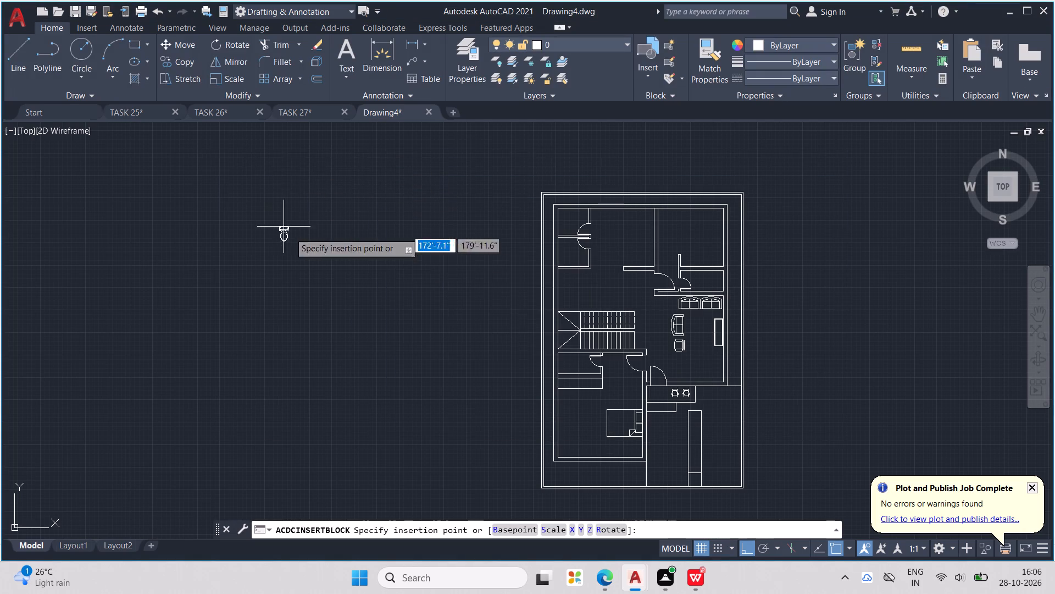
pyautogui.moveTo(602, 346); pyautogui.dragTo(465, 333, button='middle')
pyautogui.click(652, 344)
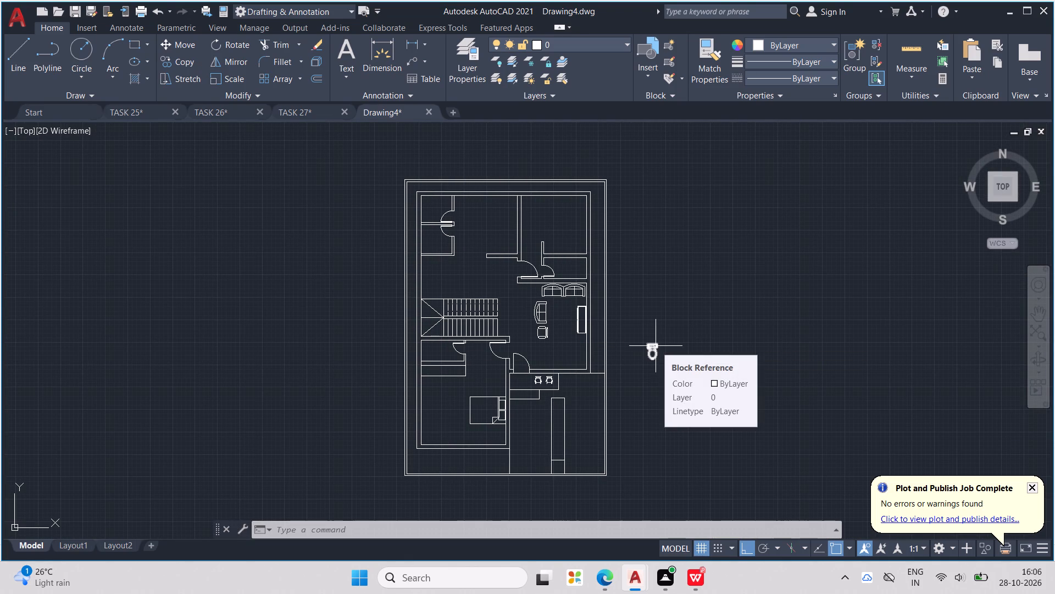
# Rotate the toilet block east of the plot 180° so its tank faces south.
pyautogui.click(656, 346)
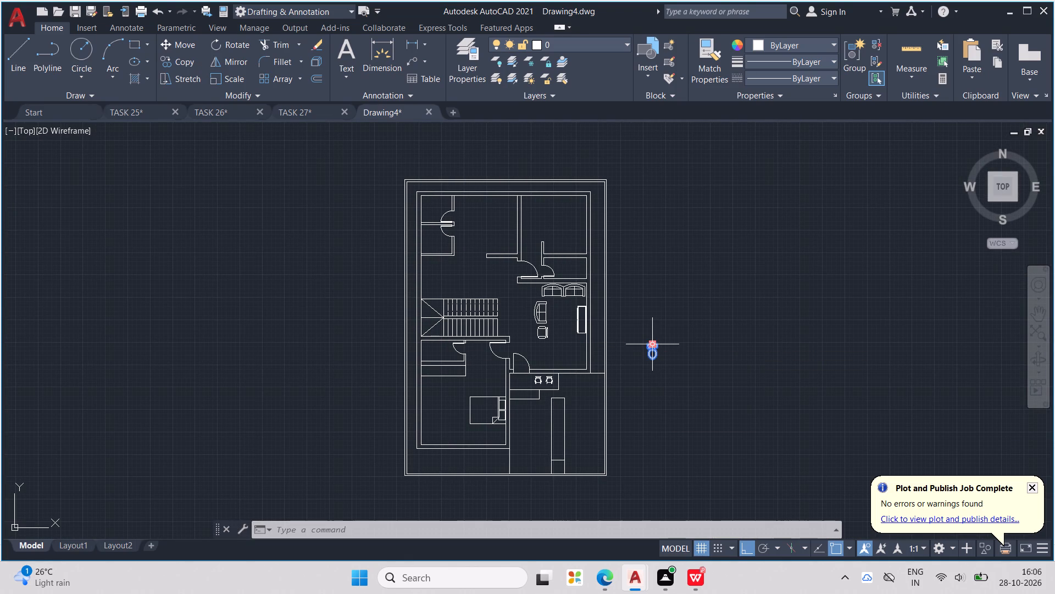
pyautogui.write('RO')
pyautogui.press('Return')
pyautogui.click(658, 346)
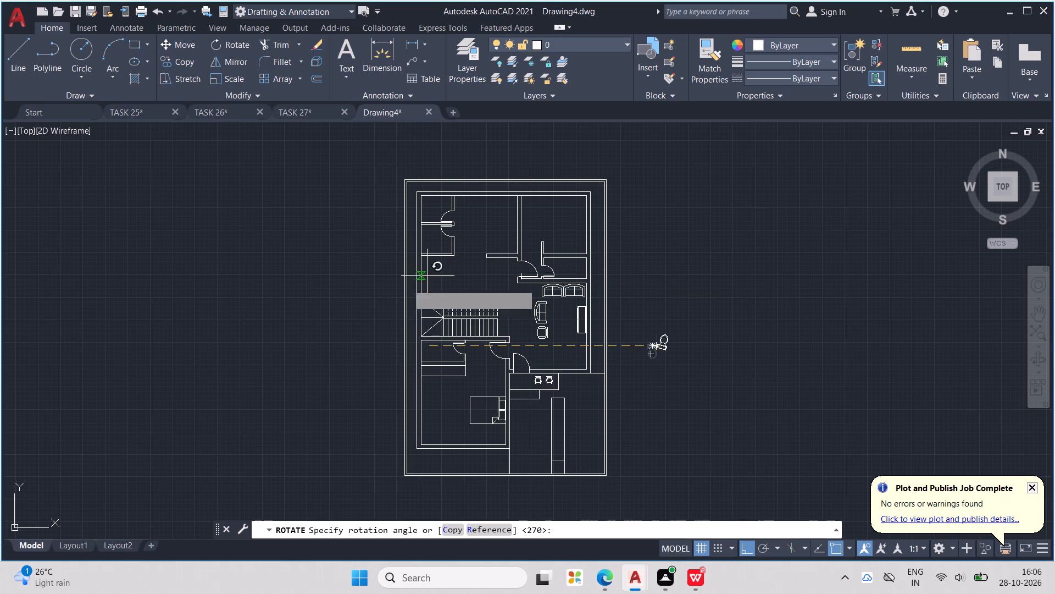
pyautogui.click(257, 312)
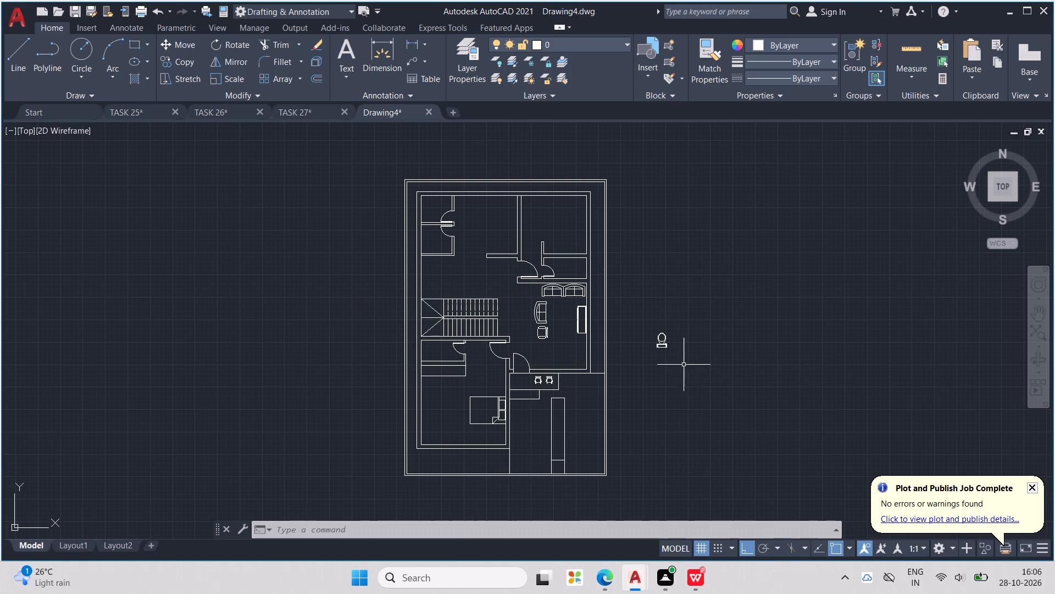
# Copy the rotated toilet into the small bathroom south of the stairs, with its tank against the bathroom's south wall.
pyautogui.click(660, 346)
pyautogui.hotkey('ctrl', 'c')
pyautogui.hotkey('ctrl', 'v')
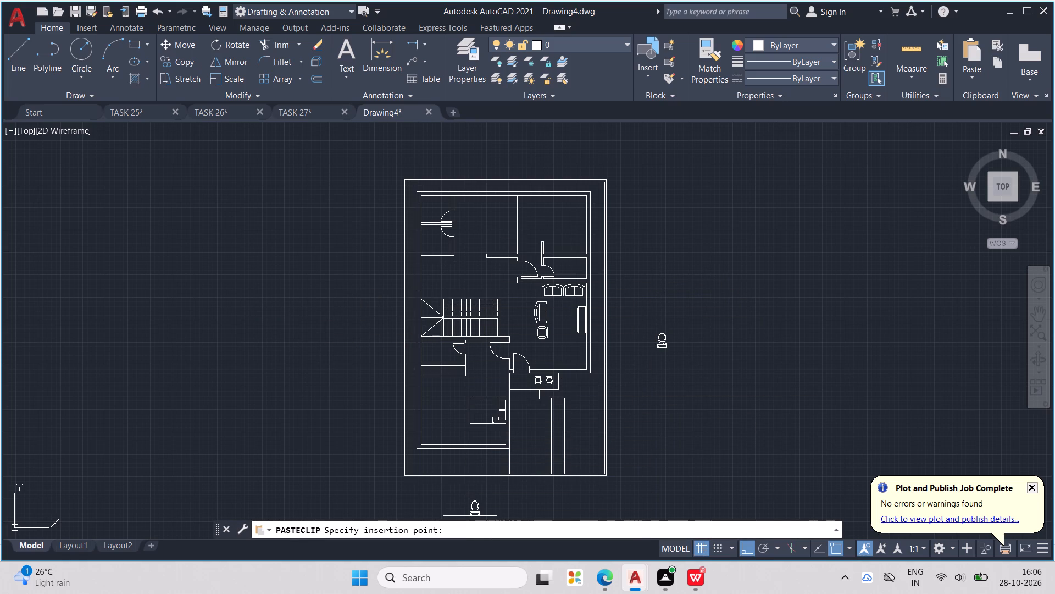
pyautogui.scroll(4, 429, 355)
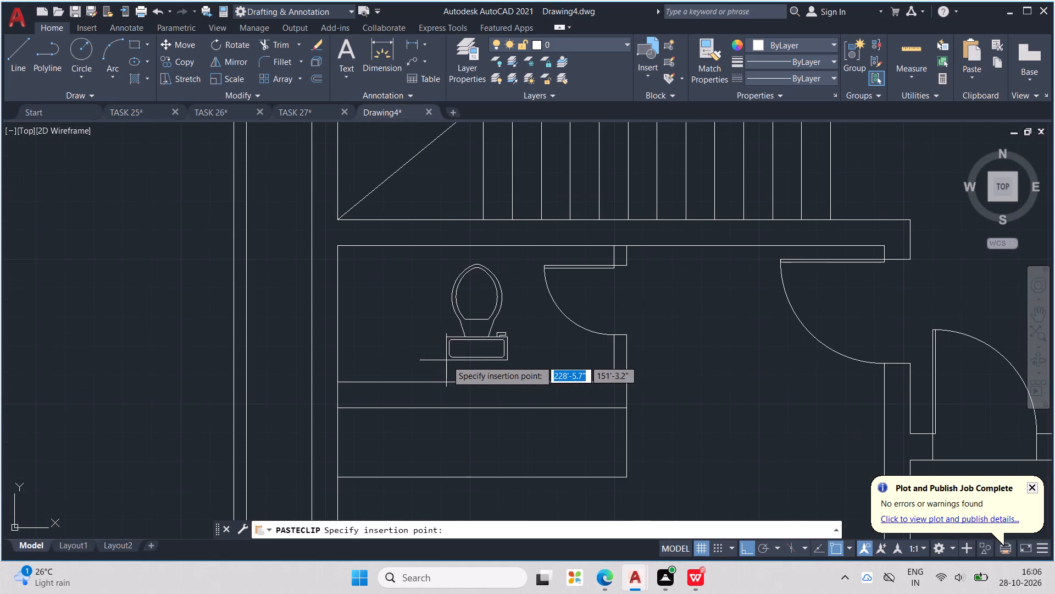
pyautogui.click(437, 382)
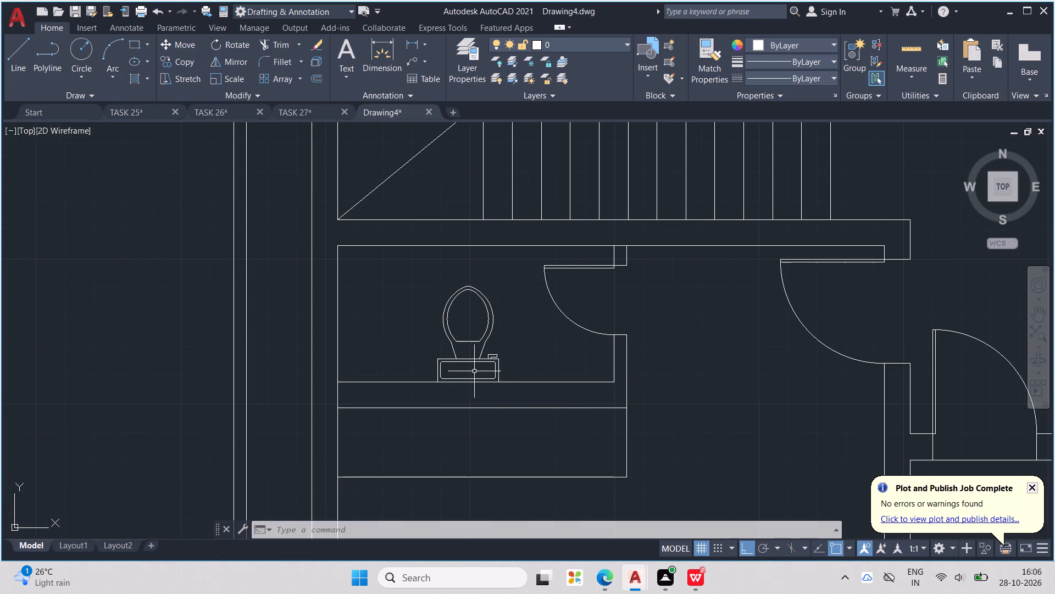
# Paste another toilet copy into the small bathroom north of the two sofas, with its tank against the south wall.
pyautogui.moveTo(476, 378); pyautogui.dragTo(404, 394, button='middle')
pyautogui.keyDown('ctrl'); pyautogui.scroll(-1, 404, 394); pyautogui.keyUp('ctrl')
pyautogui.hotkey('ctrl', 'v')
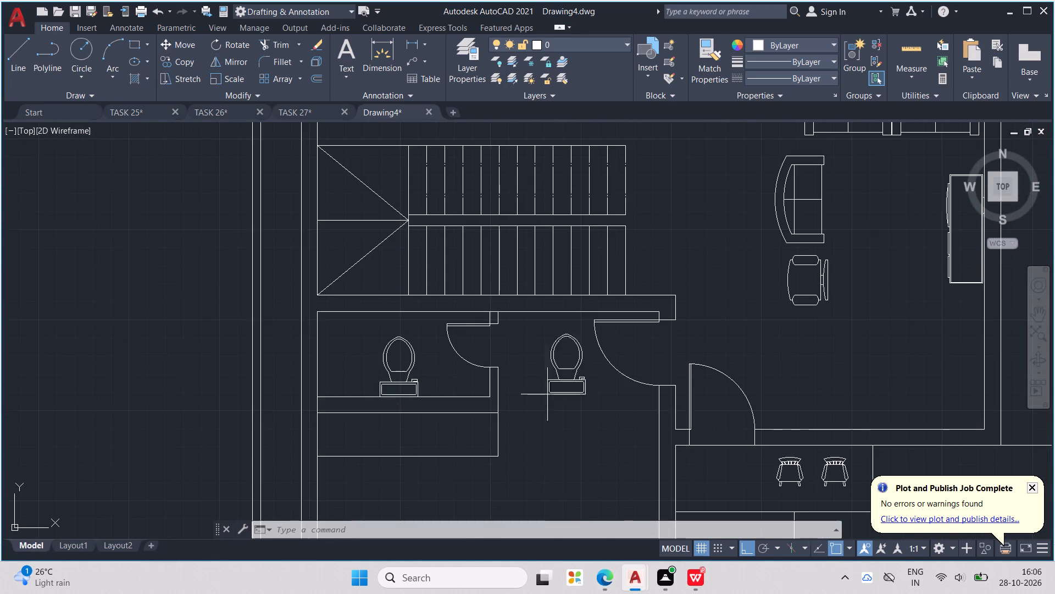
pyautogui.scroll(-2, 658, 383)
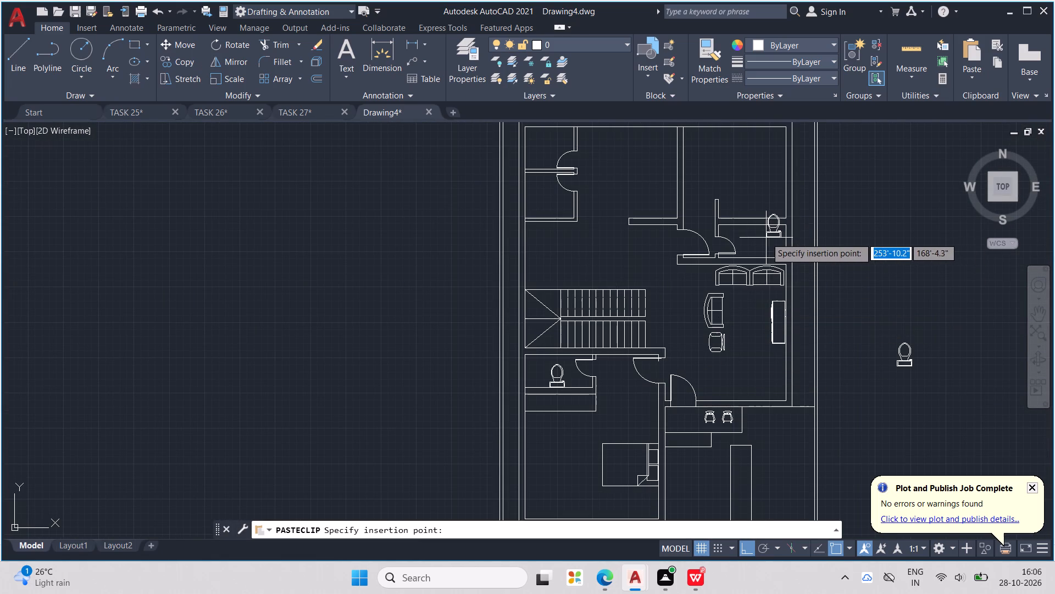
pyautogui.moveTo(766, 238); pyautogui.dragTo(672, 296, button='middle')
pyautogui.scroll(2, 674, 298)
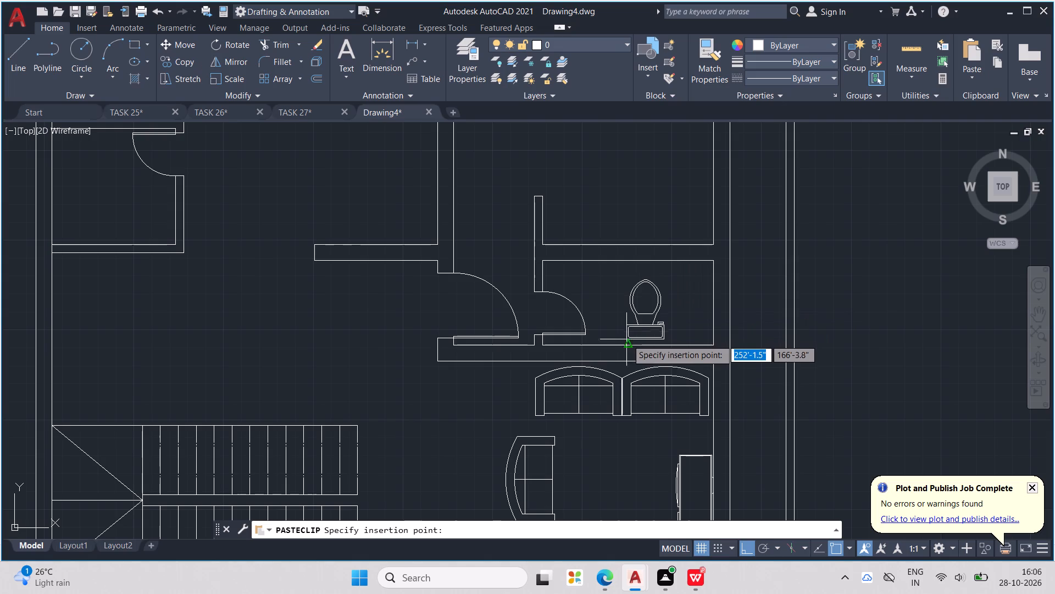
pyautogui.click(636, 346)
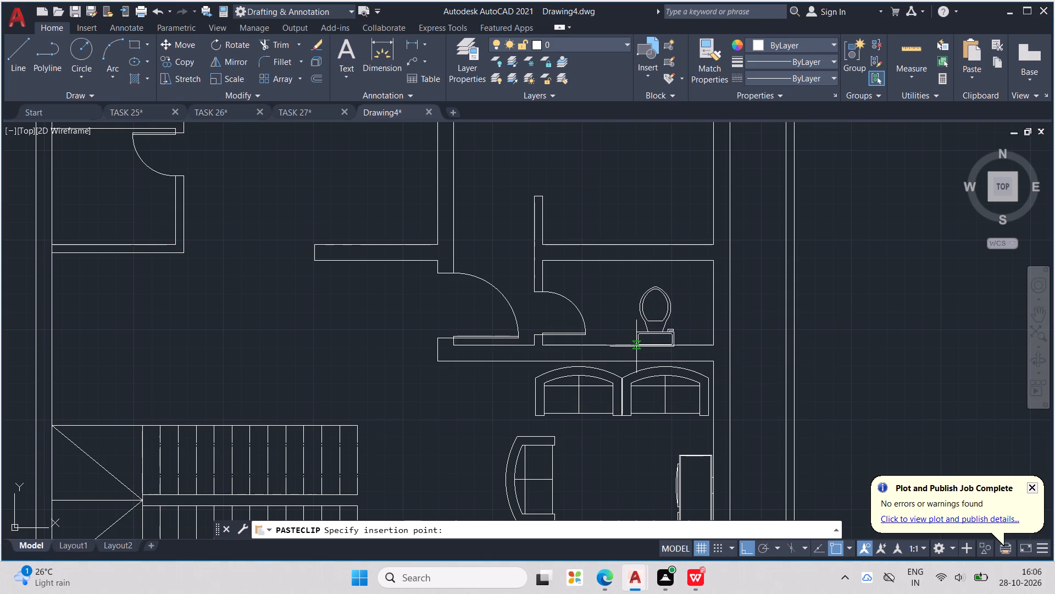
# Insert the Sink - Oval top block from DesignCenter's House Designer blocks into the small bathroom north of the two sofas, northwest of the toilet.
pyautogui.scroll(-1, 693, 340)
pyautogui.hotkey('ctrl', '2')
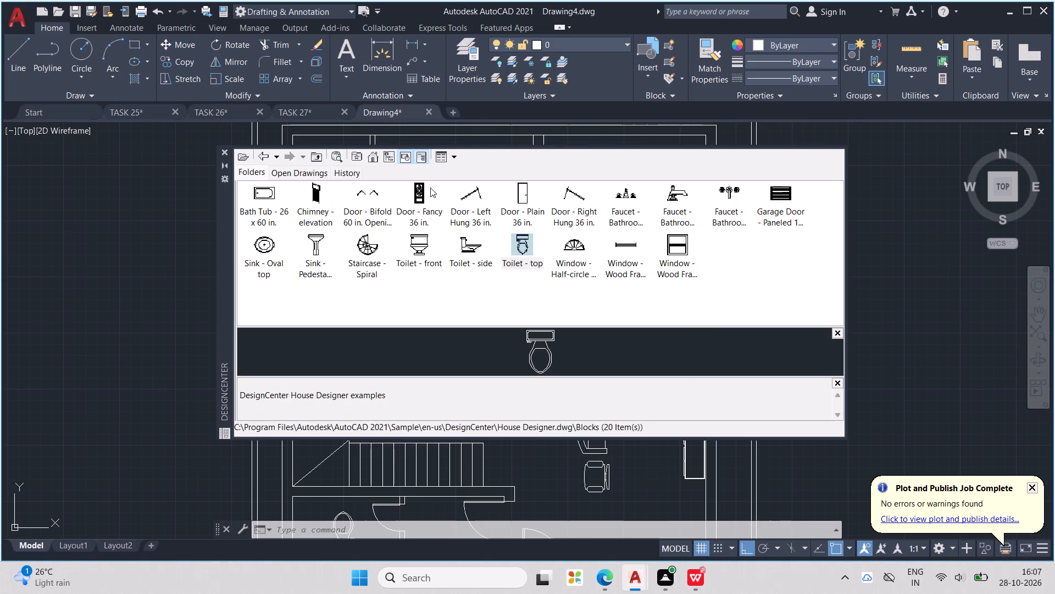
pyautogui.tripleClick(274, 244)
pyautogui.click(626, 368)
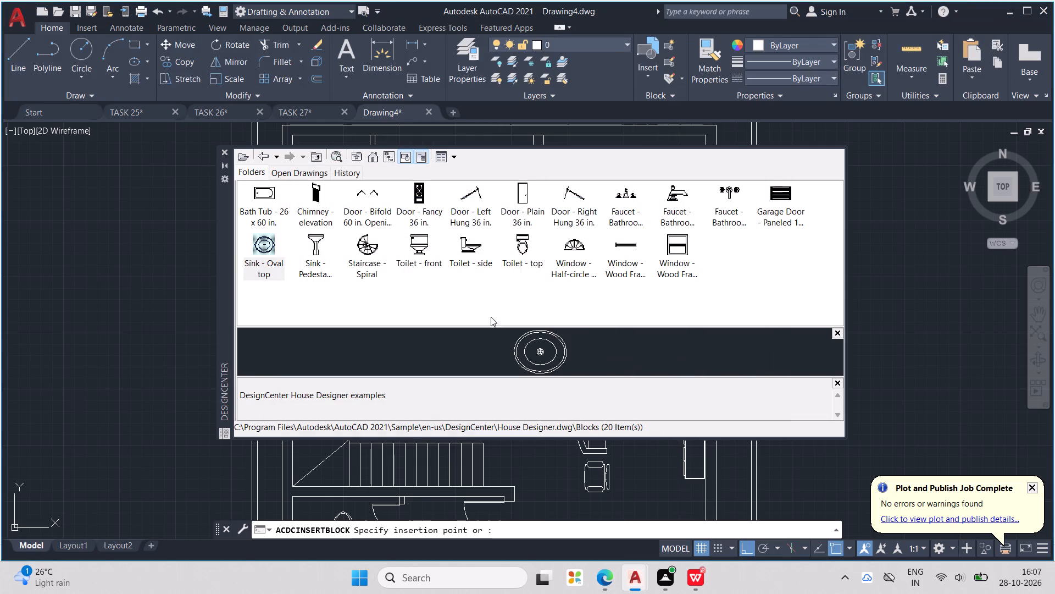
pyautogui.click(230, 151)
pyautogui.click(225, 149)
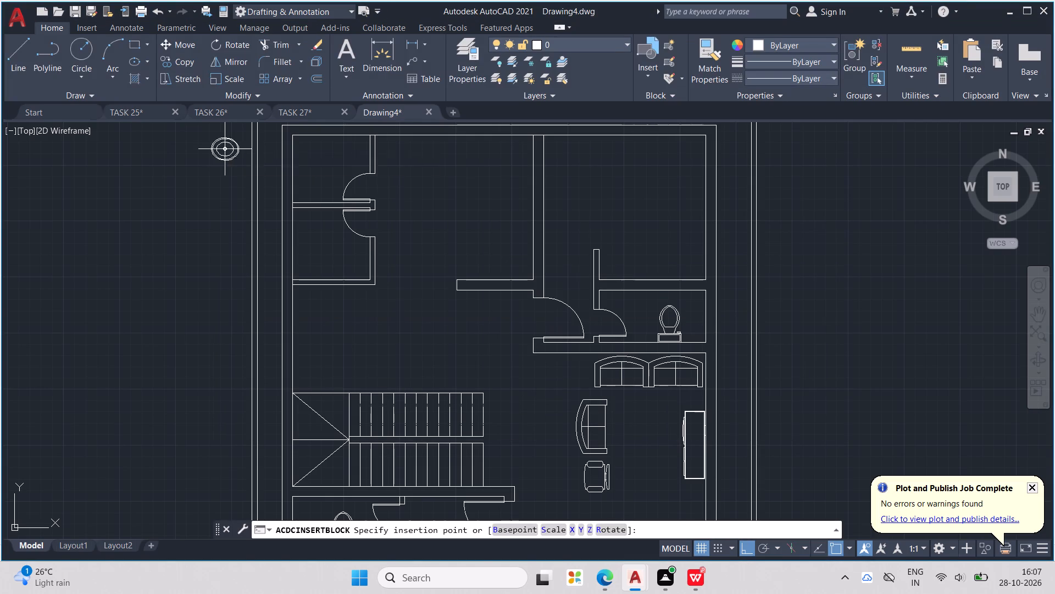
pyautogui.scroll(2, 686, 306)
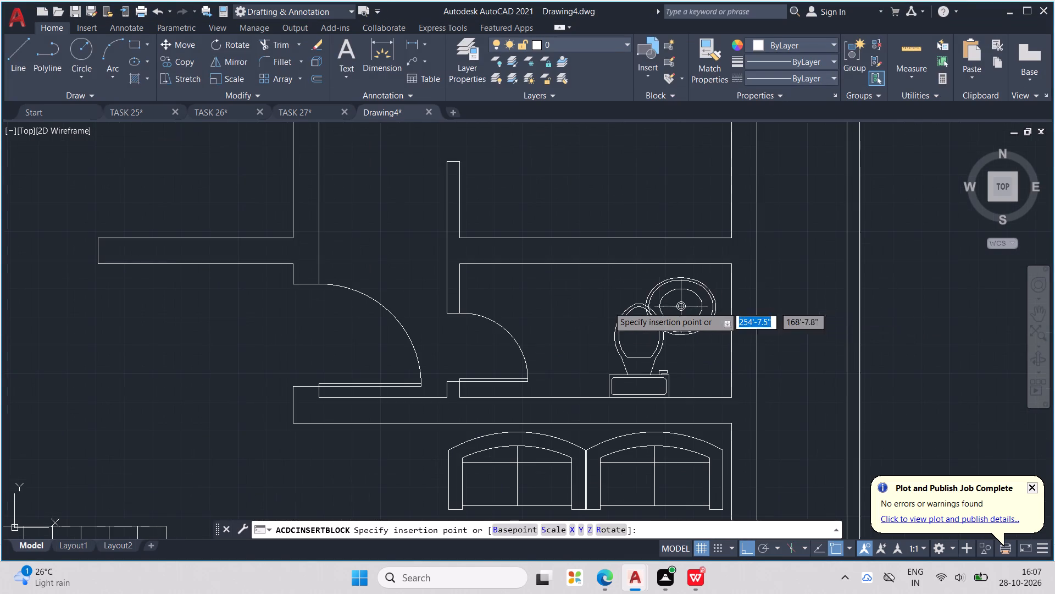
pyautogui.scroll(2, 578, 308)
pyautogui.click(536, 290)
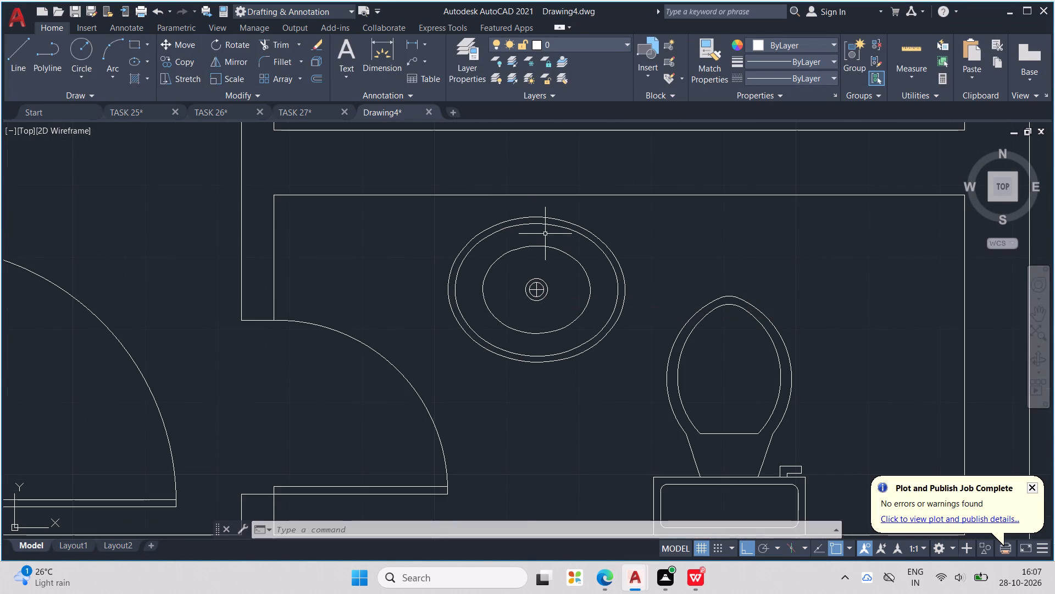
# Move the oval sink northwest, up to the north wall of the small bathroom north of the sofas.
pyautogui.click(546, 232)
pyautogui.click(546, 223)
pyautogui.moveTo(548, 222); pyautogui.dragTo(554, 322, button='middle')
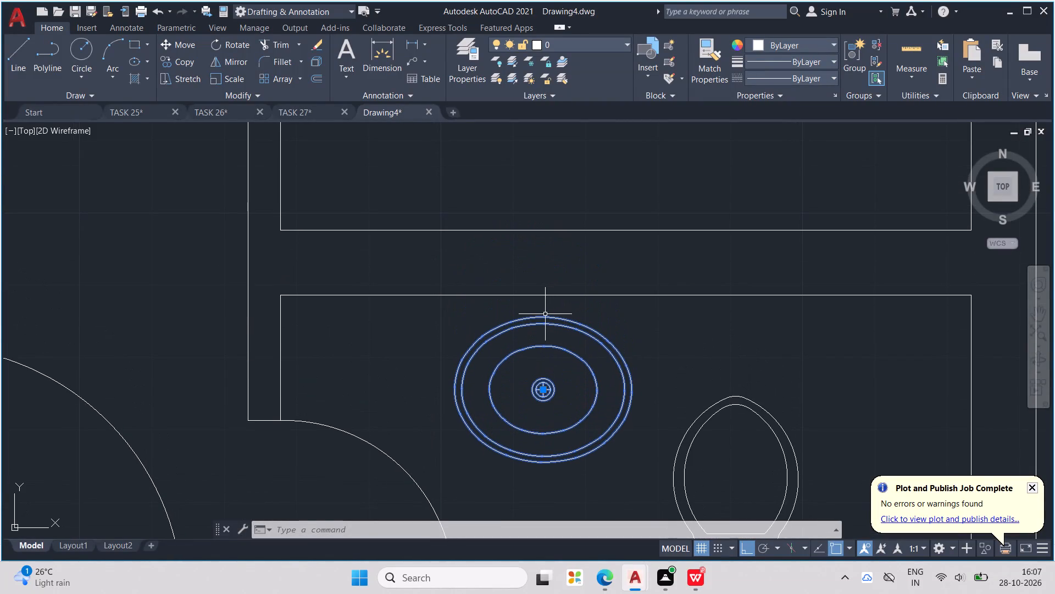
pyautogui.moveTo(545, 315); pyautogui.dragTo(538, 306)
pyautogui.moveTo(542, 320); pyautogui.dragTo(536, 311)
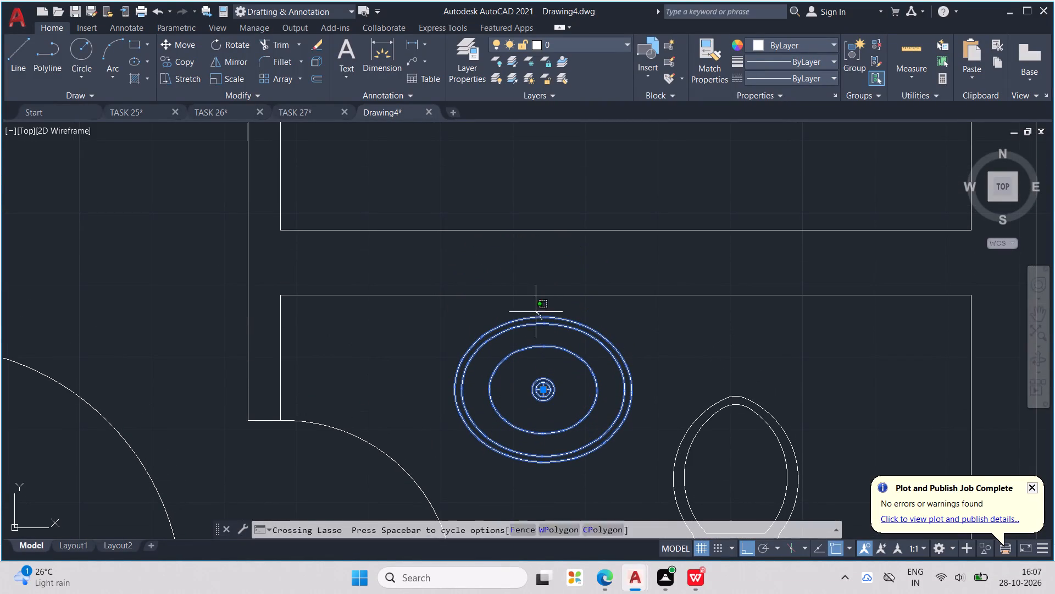
pyautogui.moveTo(536, 311); pyautogui.dragTo(518, 300)
pyautogui.moveTo(546, 391); pyautogui.dragTo(525, 378)
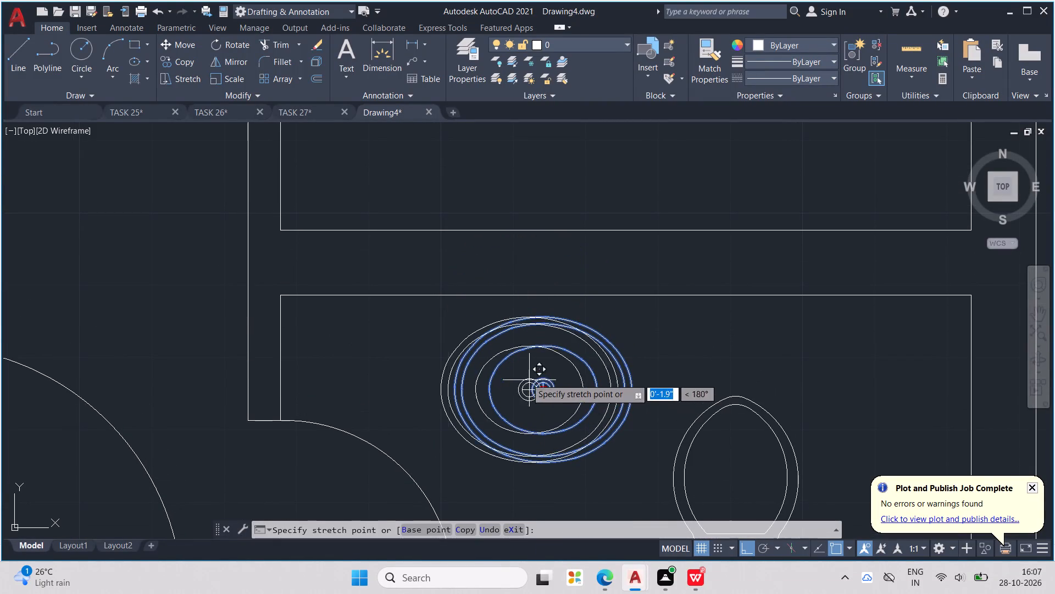
pyautogui.moveTo(525, 378); pyautogui.dragTo(497, 340)
pyautogui.click(497, 339)
pyautogui.moveTo(499, 337); pyautogui.dragTo(498, 356)
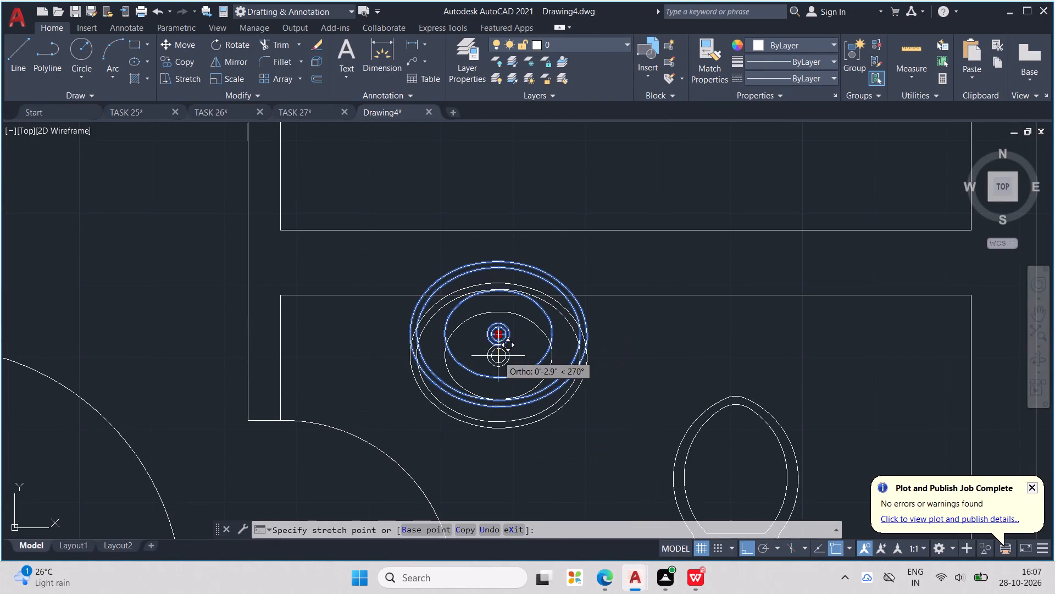
pyautogui.moveTo(498, 356); pyautogui.dragTo(496, 359)
pyautogui.click(496, 359)
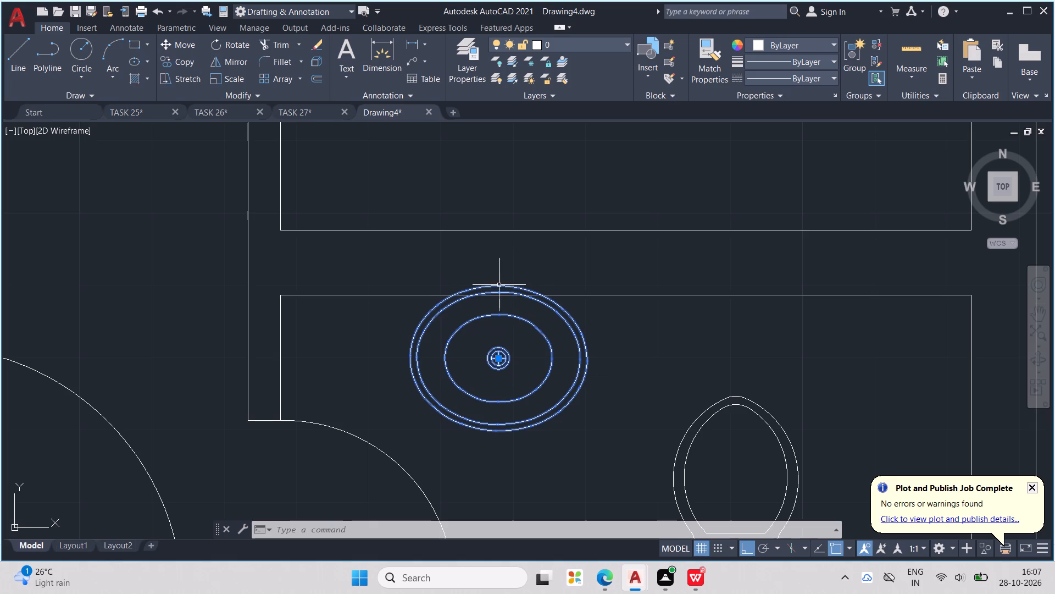
# Nudge the oval sink so its outer rim sits against the inner face of the bathroom's north wall.
pyautogui.click(492, 281)
pyautogui.moveTo(493, 285); pyautogui.dragTo(497, 301)
pyautogui.moveTo(506, 285); pyautogui.dragTo(499, 296)
pyautogui.scroll(2, 529, 307)
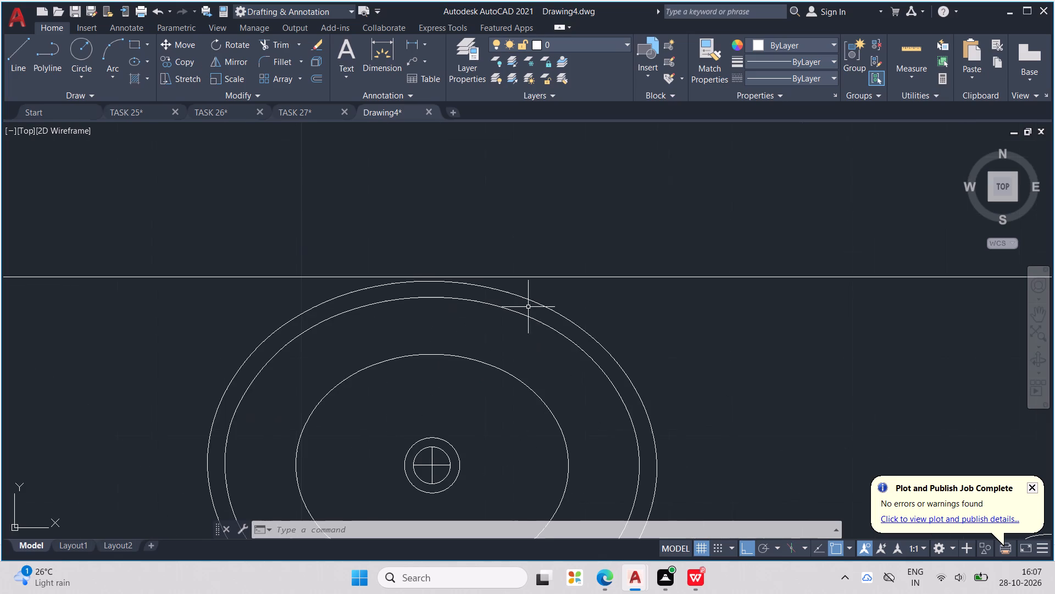
pyautogui.click(513, 302)
pyautogui.click(502, 308)
pyautogui.moveTo(502, 308); pyautogui.dragTo(525, 322, button='middle')
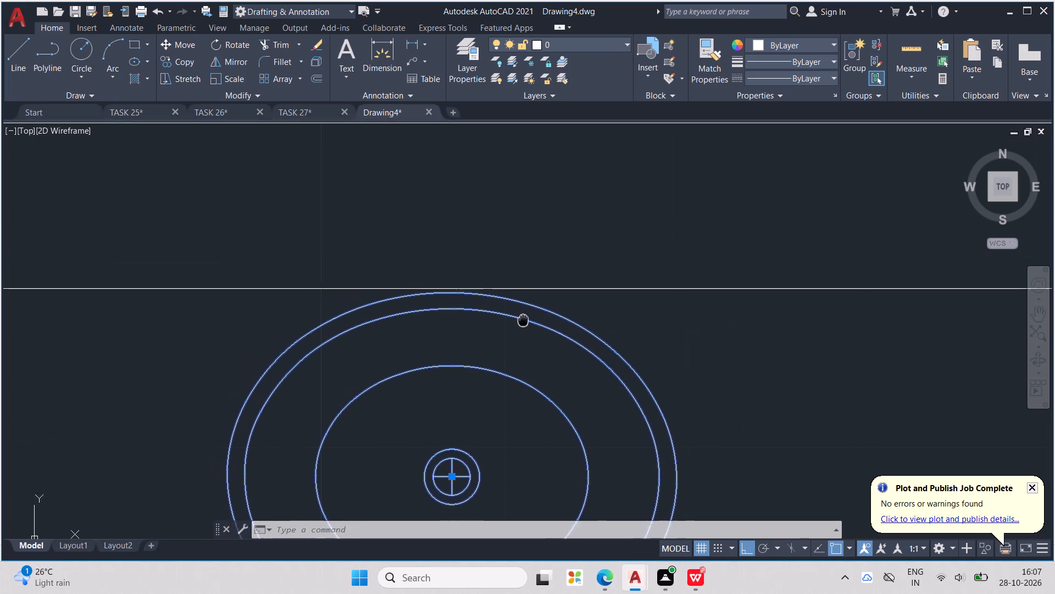
pyautogui.moveTo(525, 322); pyautogui.dragTo(550, 343, button='middle')
pyautogui.scroll(1, 532, 328)
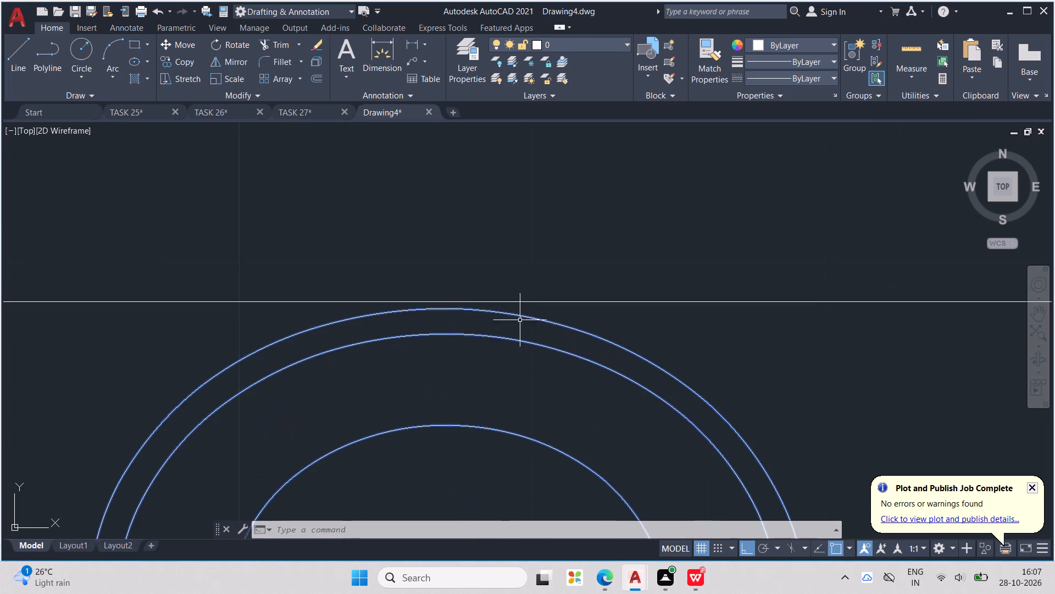
pyautogui.moveTo(441, 309); pyautogui.dragTo(441, 303)
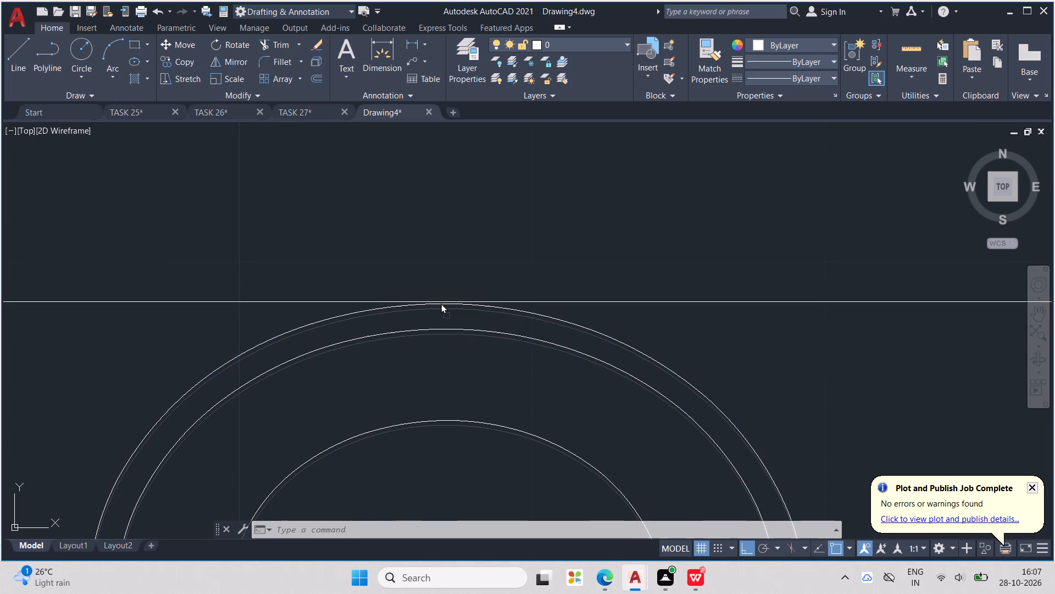
pyautogui.moveTo(441, 303); pyautogui.dragTo(441, 300)
pyautogui.scroll(-5, 621, 312)
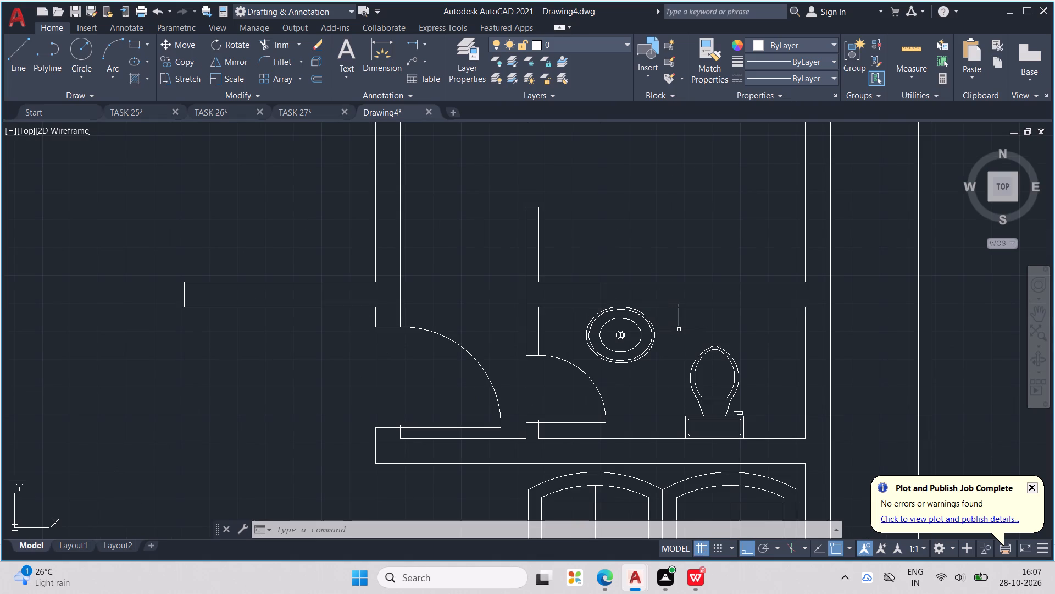
# Copy the oval sink into the small bathroom south of the stairs, east of the toilet and against the south wall.
pyautogui.hotkey('ctrl', 'v')
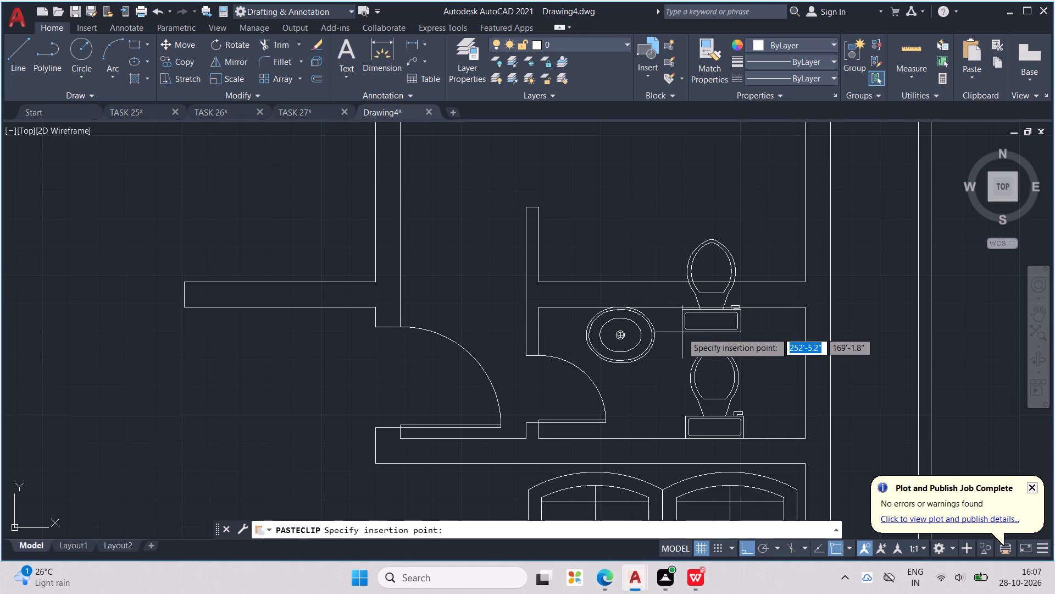
pyautogui.press('Escape')
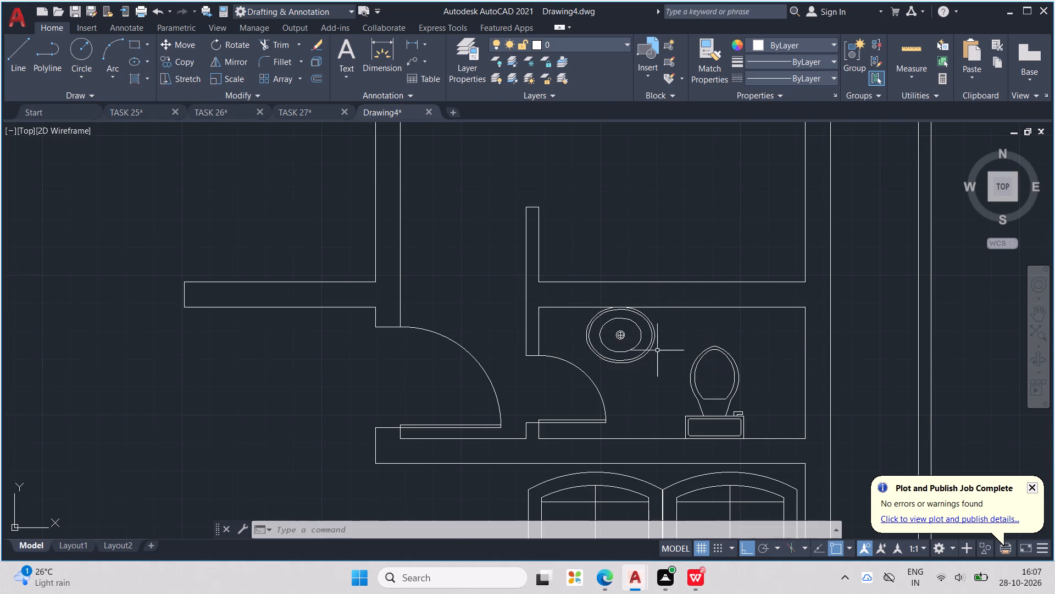
pyautogui.click(643, 351)
pyautogui.hotkey('ctrl', 'c')
pyautogui.hotkey('ctrl', 'v')
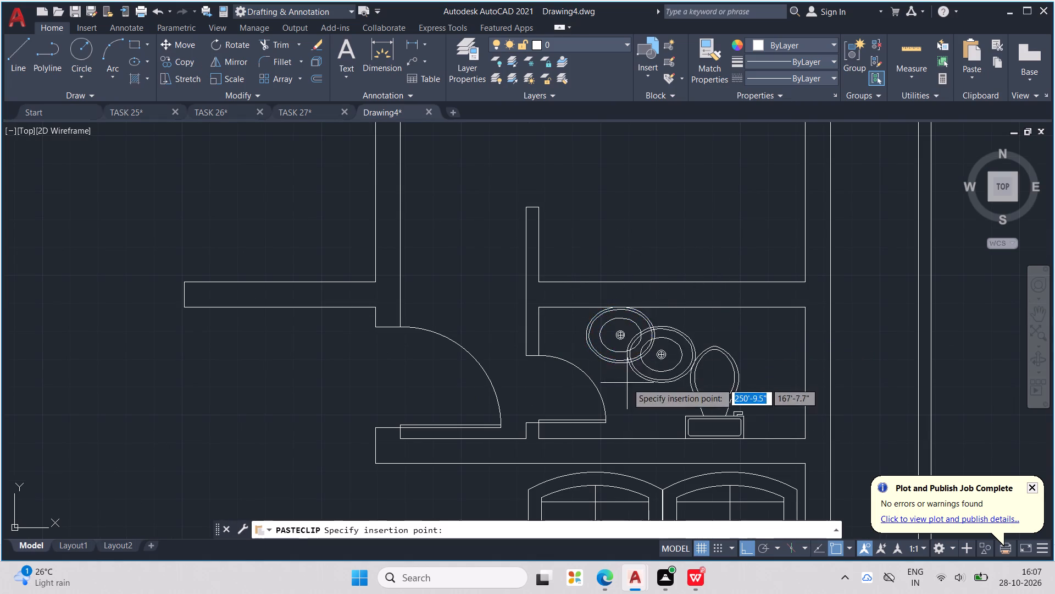
pyautogui.moveTo(627, 383); pyautogui.dragTo(1054, 326, button='middle')
pyautogui.scroll(-2, 1026, 343)
pyautogui.moveTo(899, 366); pyautogui.dragTo(839, 307, button='middle')
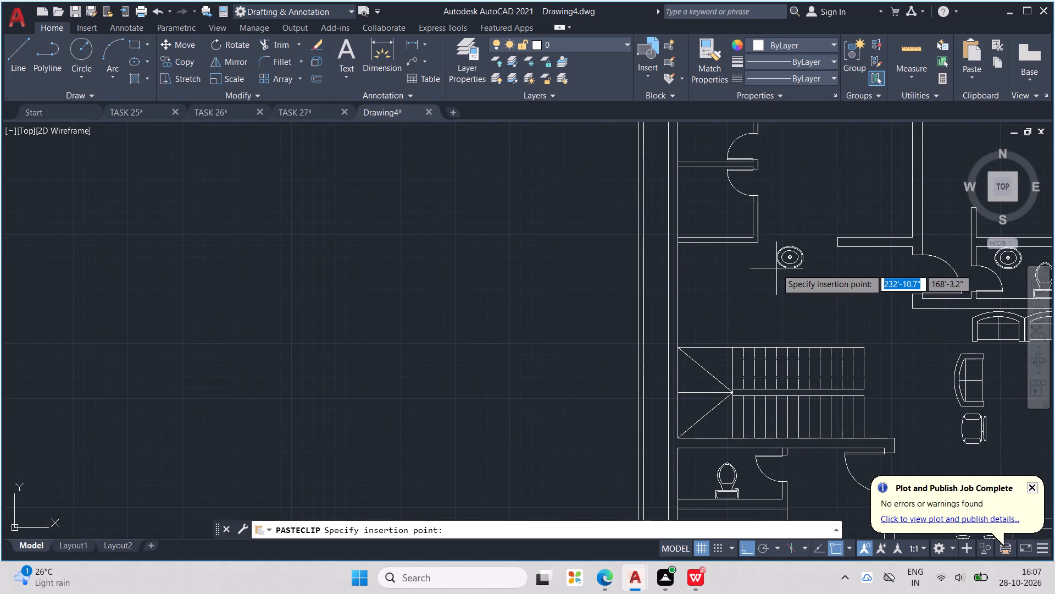
pyautogui.moveTo(736, 389); pyautogui.dragTo(642, 307, button='middle')
pyautogui.scroll(1, 657, 382)
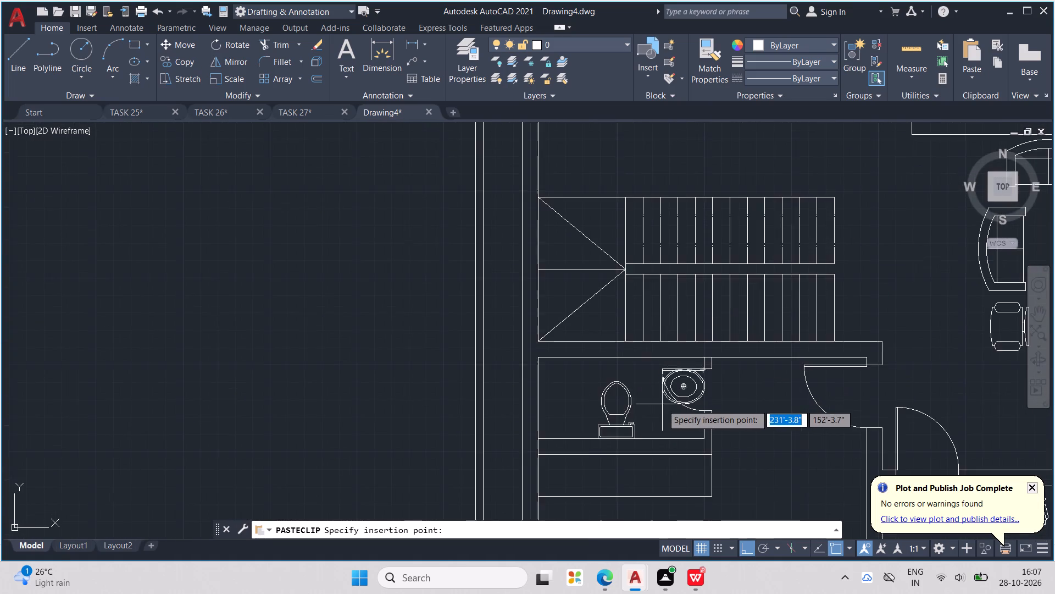
pyautogui.scroll(2, 662, 405)
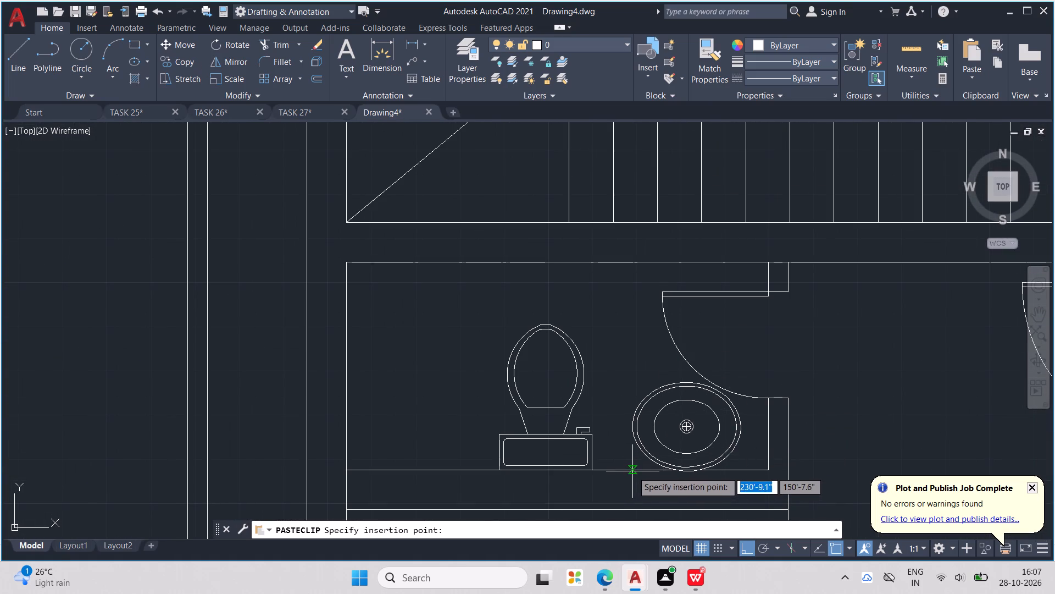
pyautogui.click(632, 471)
# Shift the copied sink slightly west, clear of the door swing, with its rim against the bathroom's south wall.
pyautogui.scroll(-2, 750, 453)
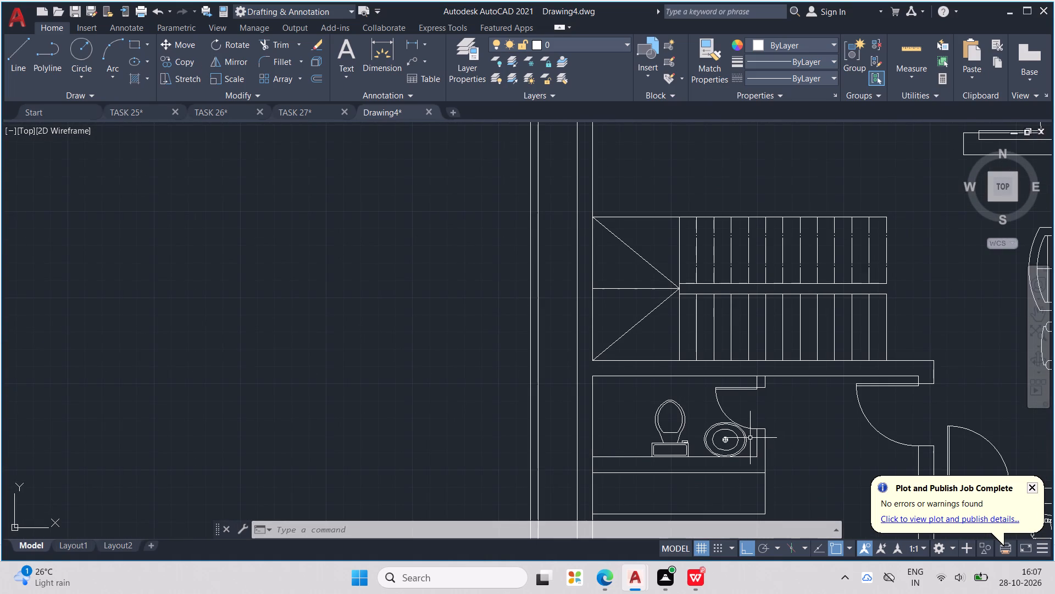
pyautogui.click(746, 438)
pyautogui.scroll(2, 746, 438)
pyautogui.moveTo(743, 442); pyautogui.dragTo(729, 444)
pyautogui.moveTo(737, 438); pyautogui.dragTo(726, 439)
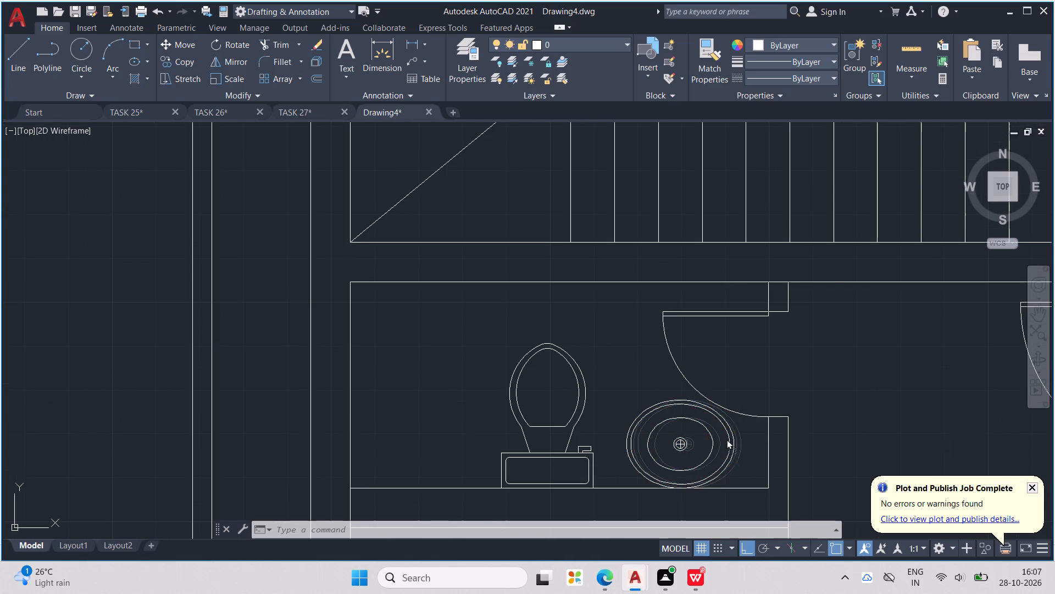
pyautogui.moveTo(726, 439); pyautogui.dragTo(722, 439)
pyautogui.moveTo(722, 439); pyautogui.dragTo(719, 433)
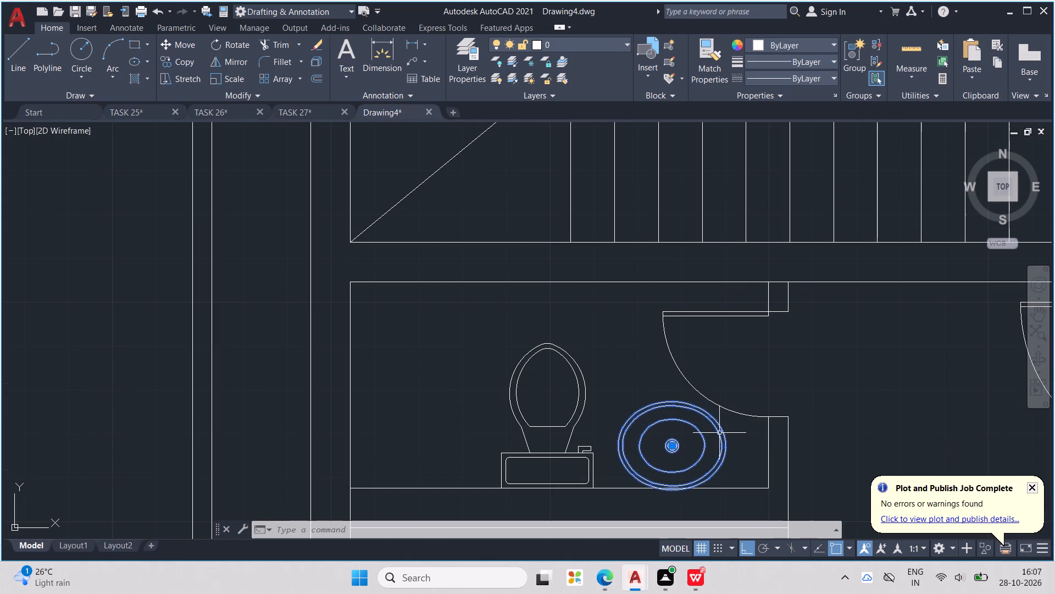
pyautogui.moveTo(719, 433); pyautogui.dragTo(719, 432)
pyautogui.scroll(3, 697, 470)
pyautogui.moveTo(692, 488); pyautogui.dragTo(698, 380, button='middle')
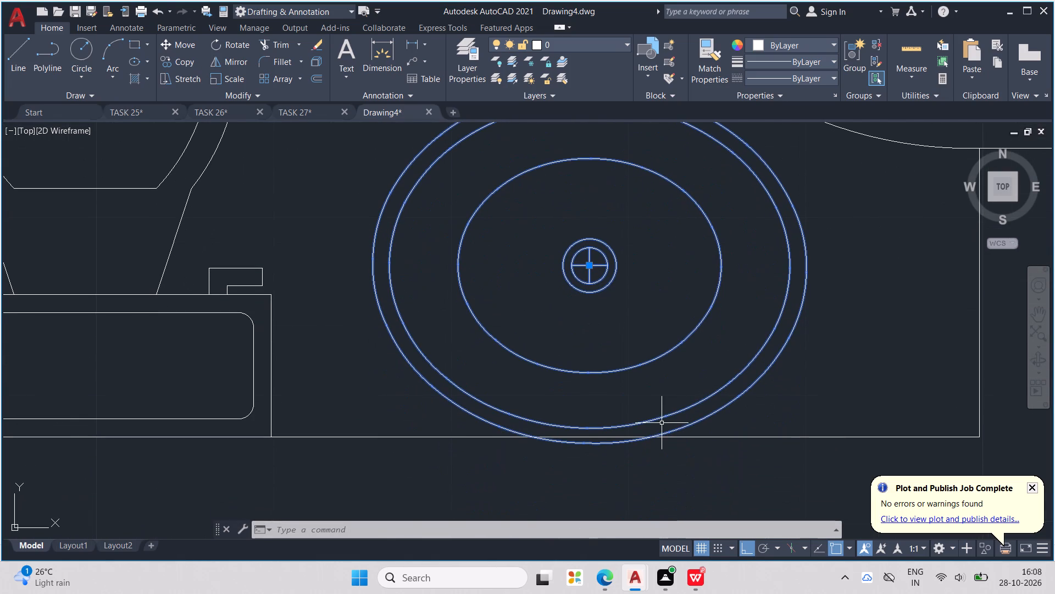
pyautogui.moveTo(660, 423); pyautogui.dragTo(658, 413)
pyautogui.moveTo(634, 425); pyautogui.dragTo(632, 417)
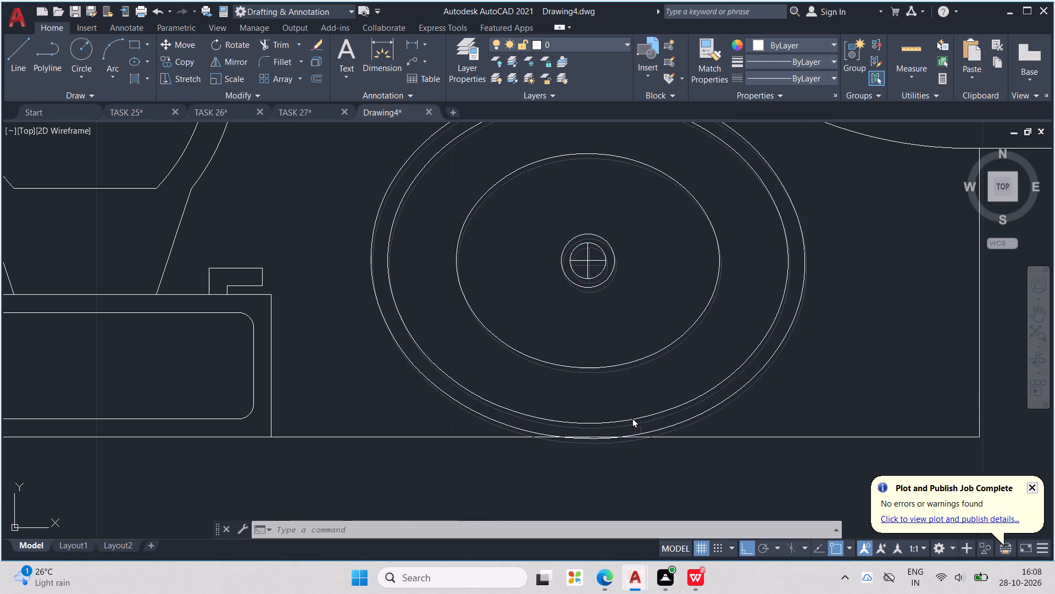
pyautogui.moveTo(632, 417); pyautogui.dragTo(636, 419)
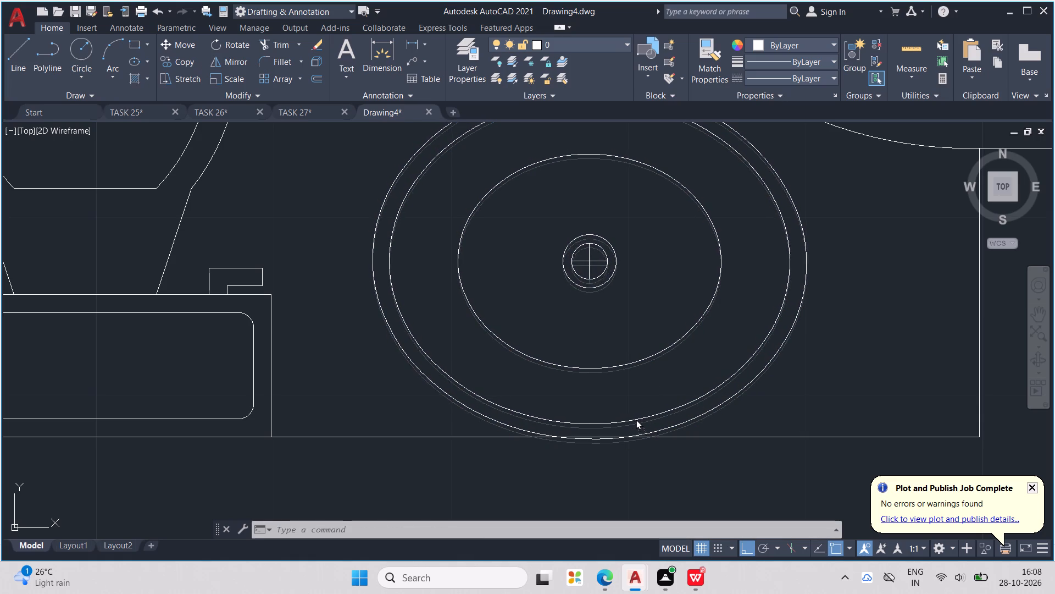
pyautogui.moveTo(636, 419); pyautogui.dragTo(638, 417)
# Start a hatch on the floor plan and set its color to index color 80.
pyautogui.scroll(-6, 638, 416)
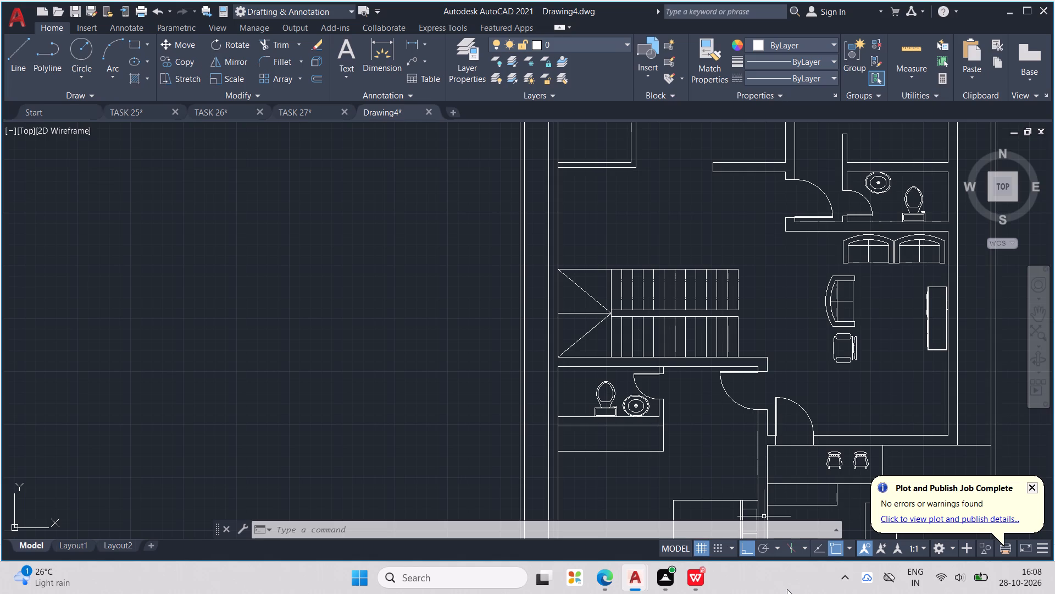
pyautogui.scroll(-3, 788, 590)
pyautogui.moveTo(876, 342); pyautogui.dragTo(728, 310, button='middle')
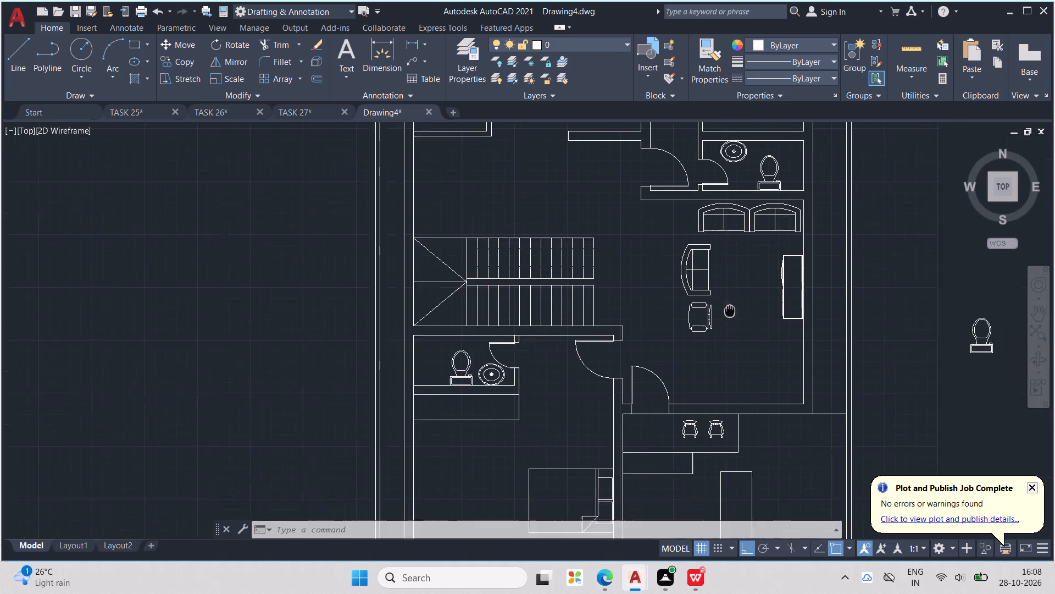
pyautogui.moveTo(728, 310); pyautogui.dragTo(669, 262, button='middle')
pyautogui.press('h')
pyautogui.press('Return')
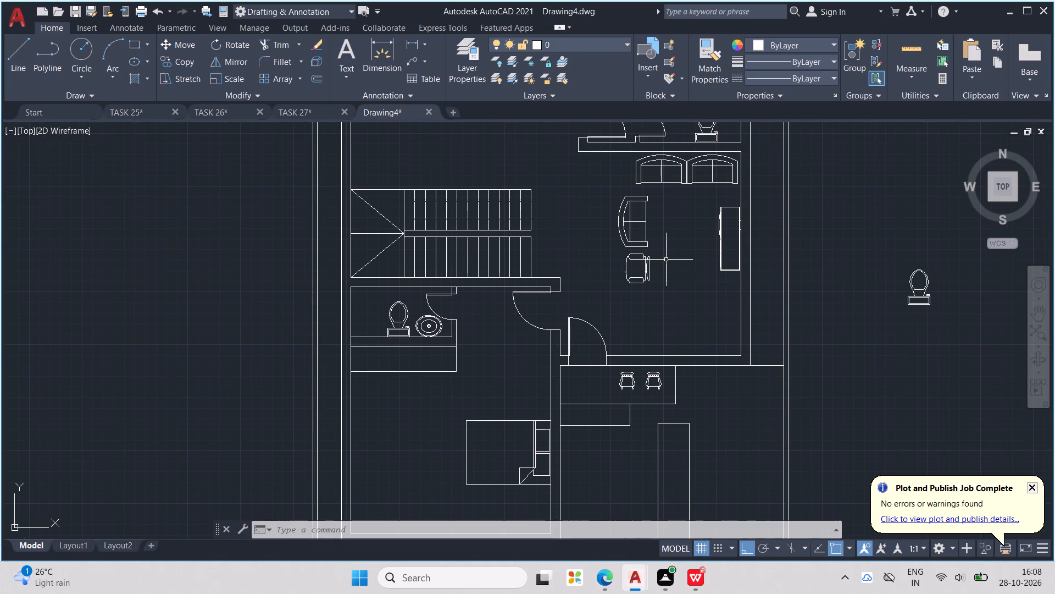
pyautogui.click(409, 64)
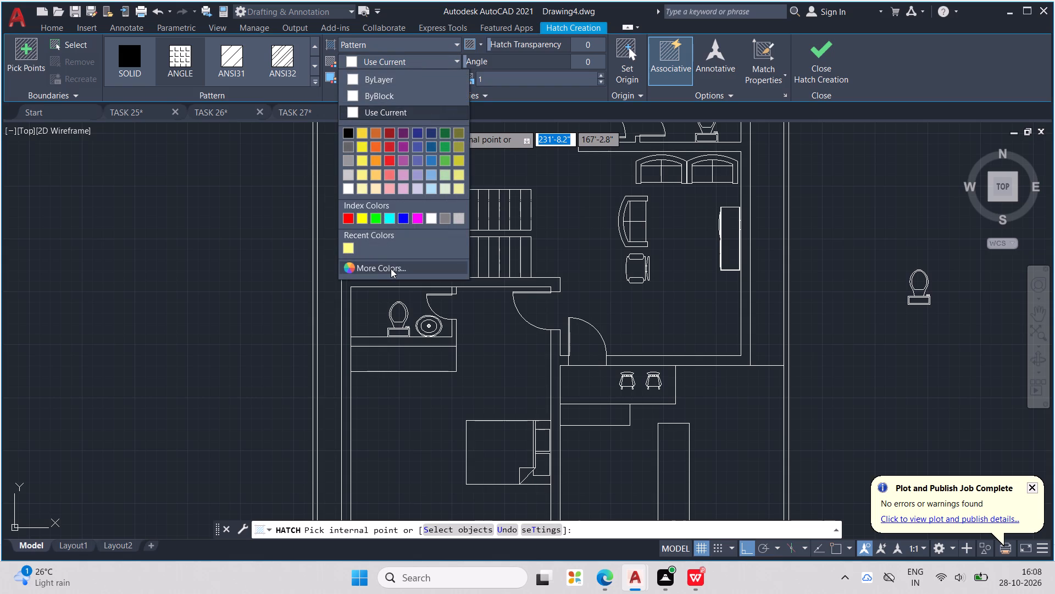
pyautogui.click(391, 268)
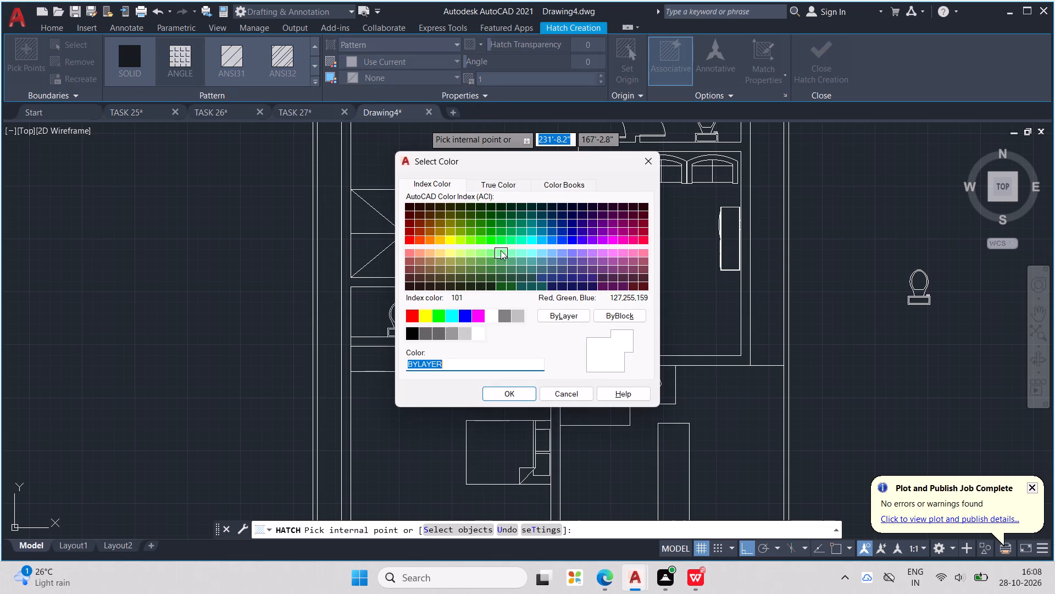
pyautogui.click(471, 239)
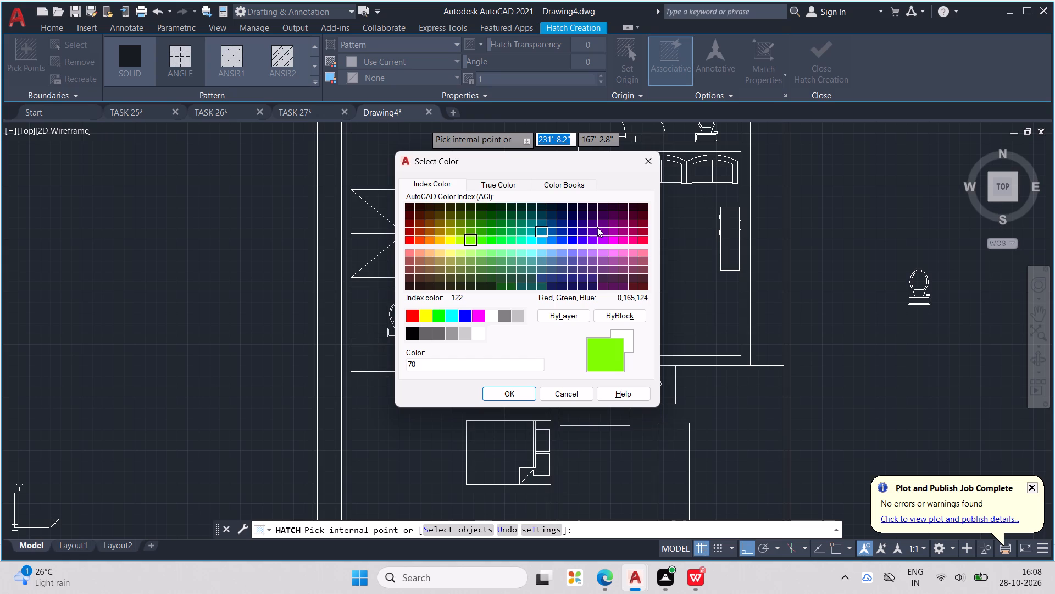
pyautogui.click(460, 242)
pyautogui.click(480, 239)
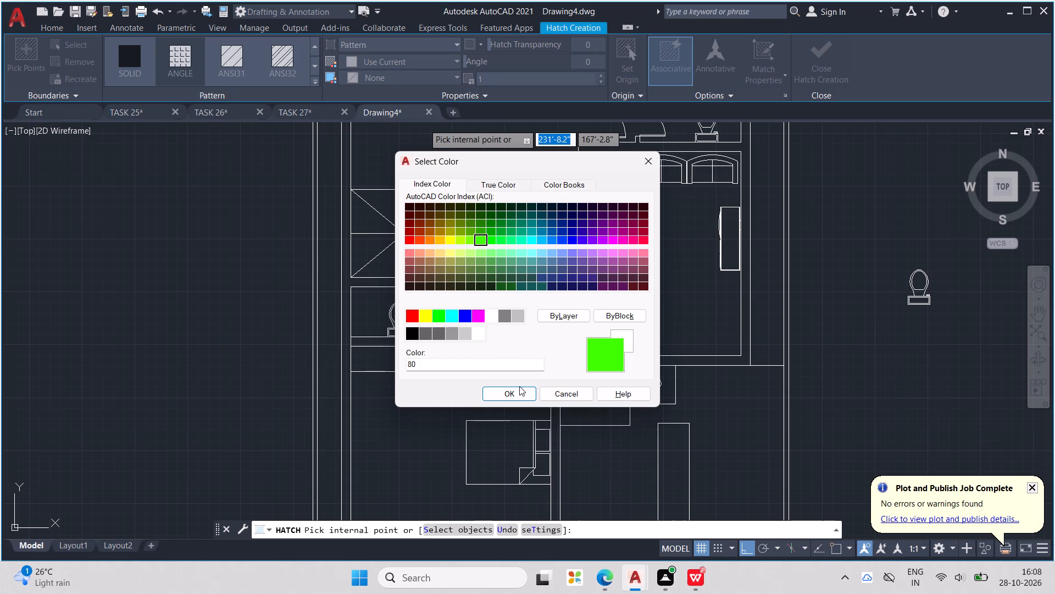
pyautogui.click(571, 316)
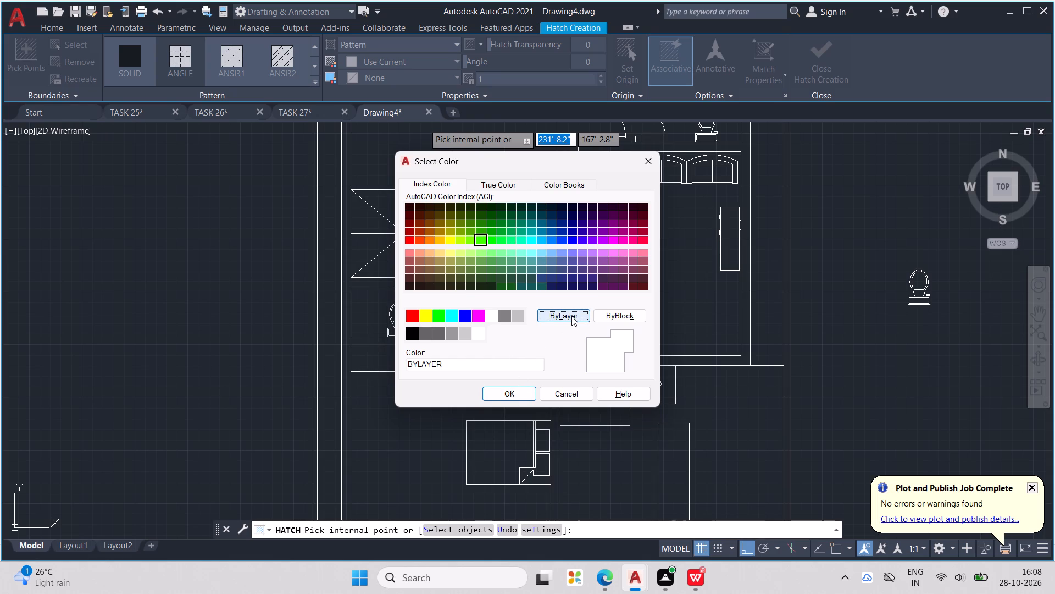
pyautogui.click(571, 316)
pyautogui.click(570, 316)
pyautogui.click(483, 243)
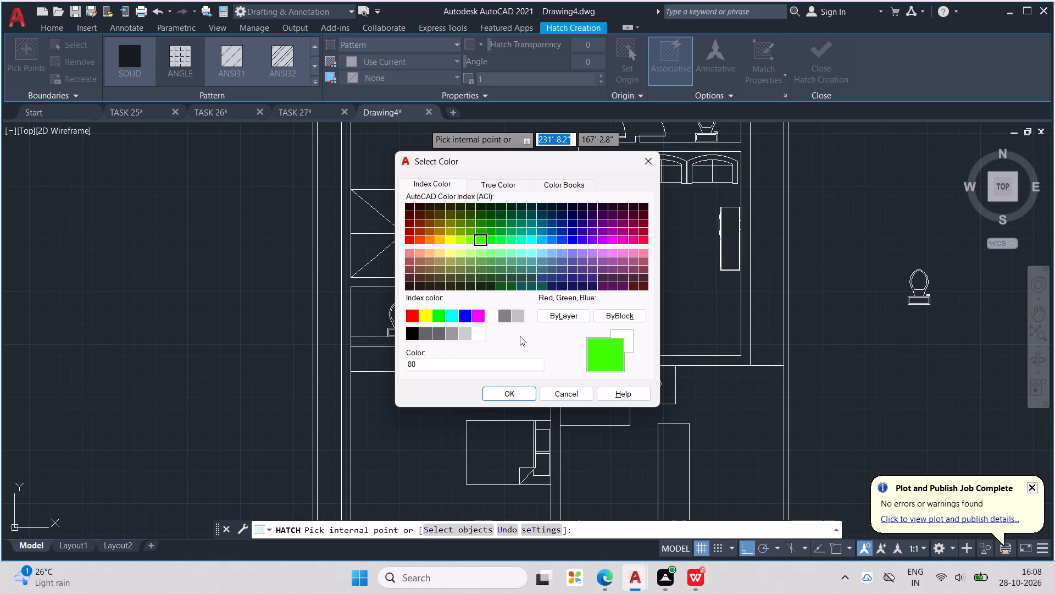
pyautogui.click(519, 395)
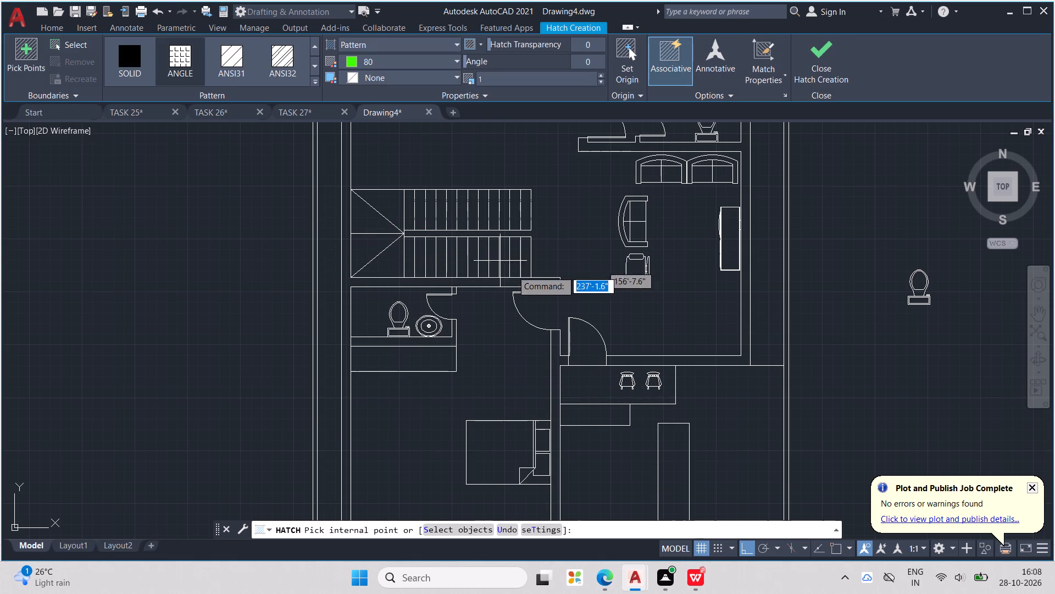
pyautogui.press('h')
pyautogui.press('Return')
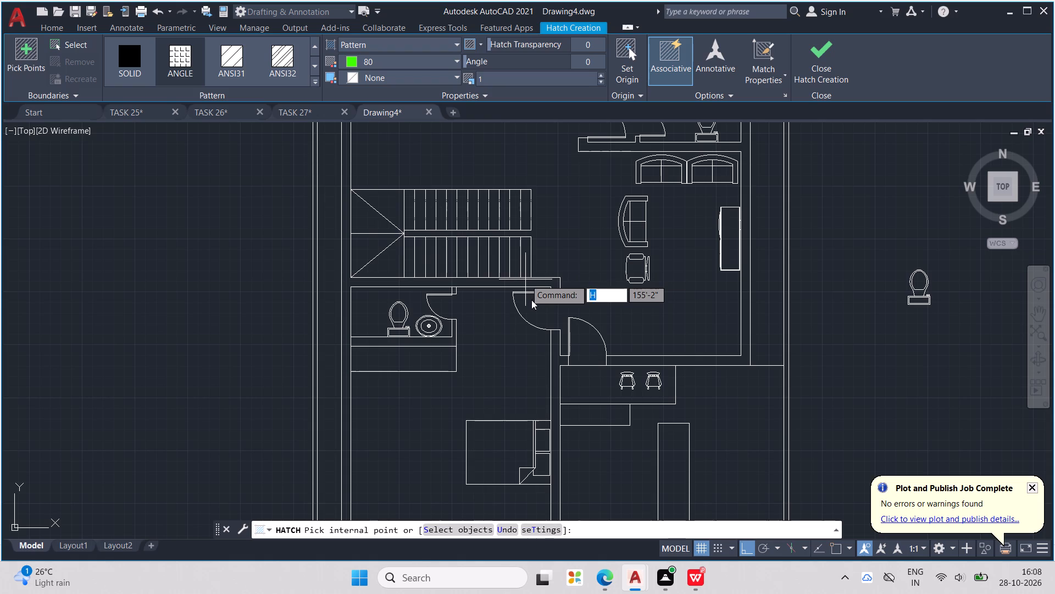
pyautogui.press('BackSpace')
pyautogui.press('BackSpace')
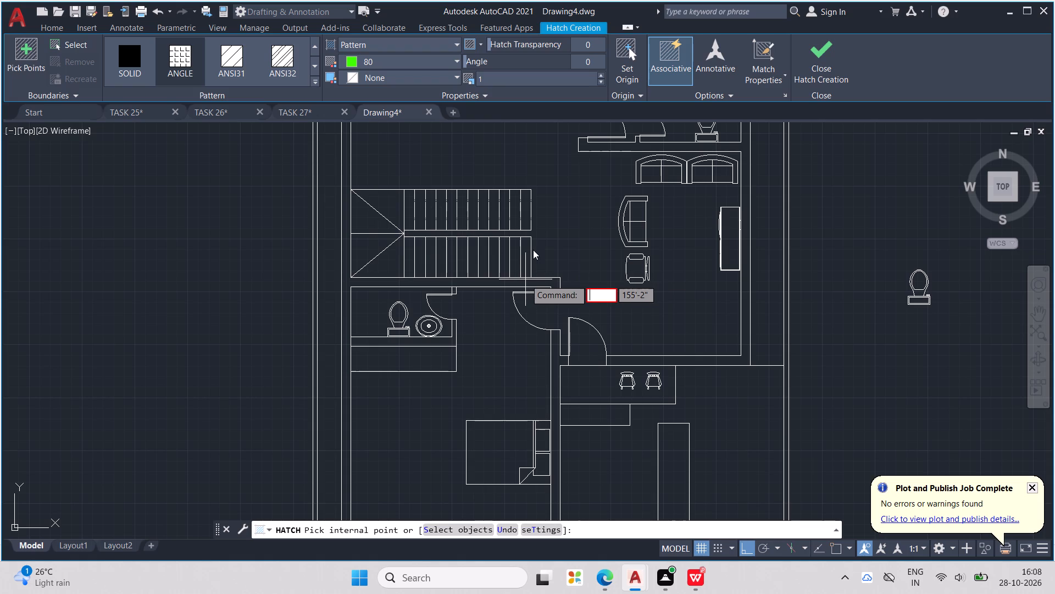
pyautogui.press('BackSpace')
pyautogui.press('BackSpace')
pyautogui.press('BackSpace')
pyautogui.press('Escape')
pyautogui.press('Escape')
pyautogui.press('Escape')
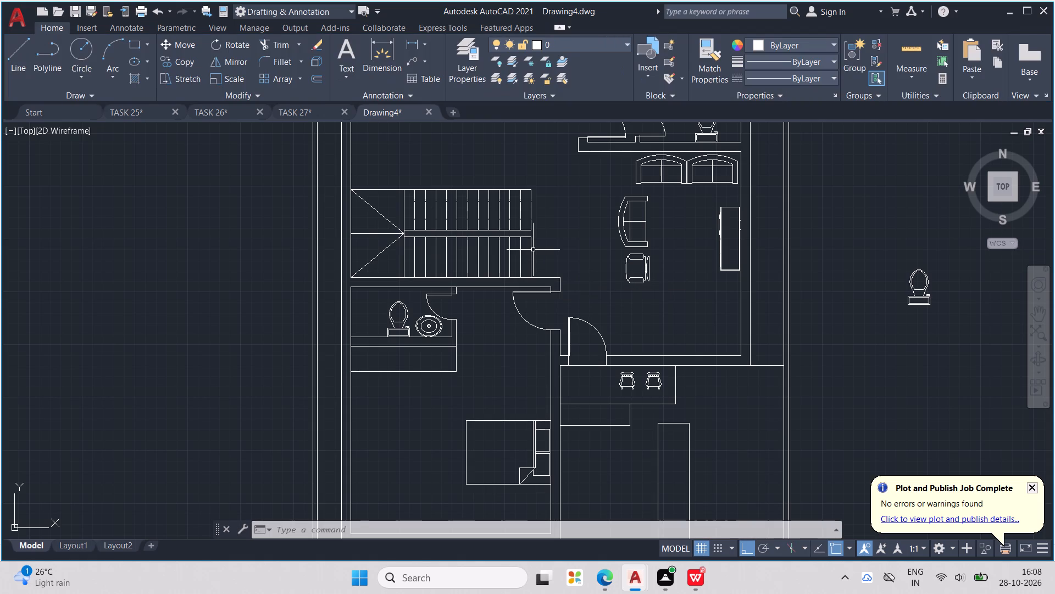
# Start a gradient hatch using GR_HEMISP, with first color 19,155,72 and second color 80.
pyautogui.press('h')
pyautogui.press('Return')
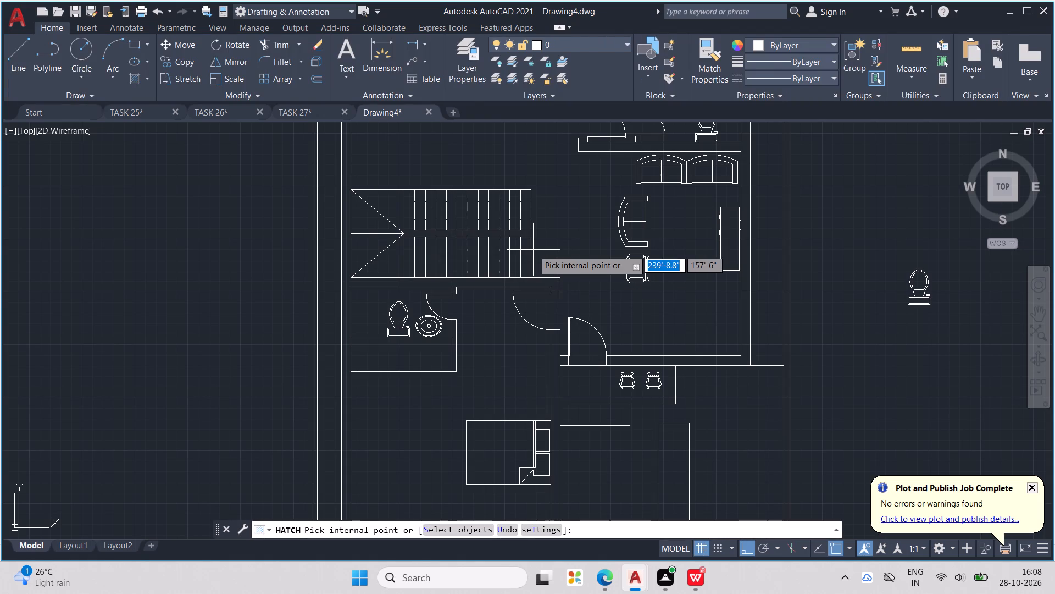
pyautogui.scroll(-9, 203, 74)
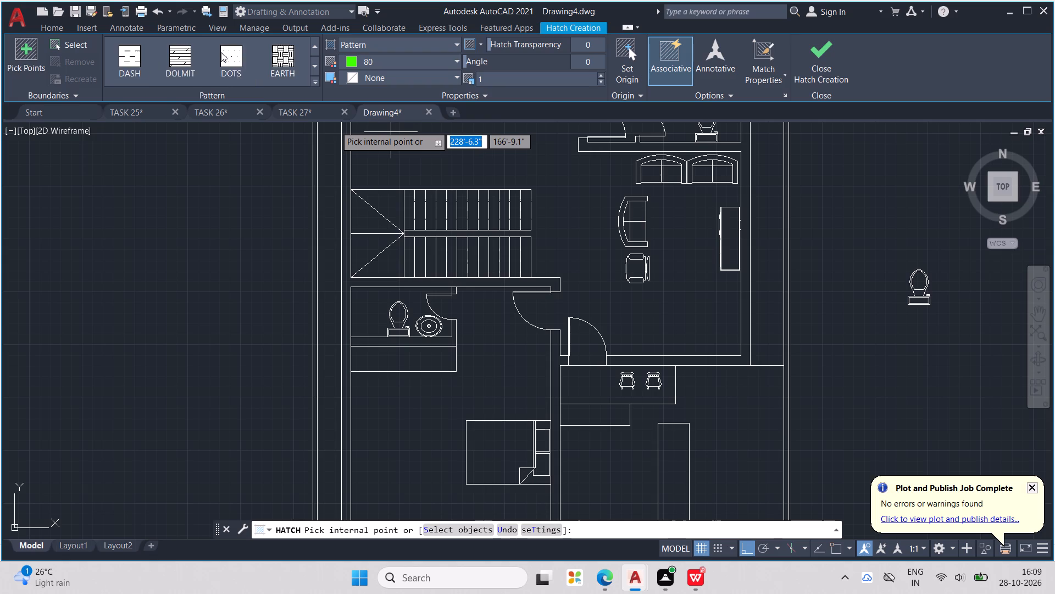
pyautogui.scroll(-5, 218, 50)
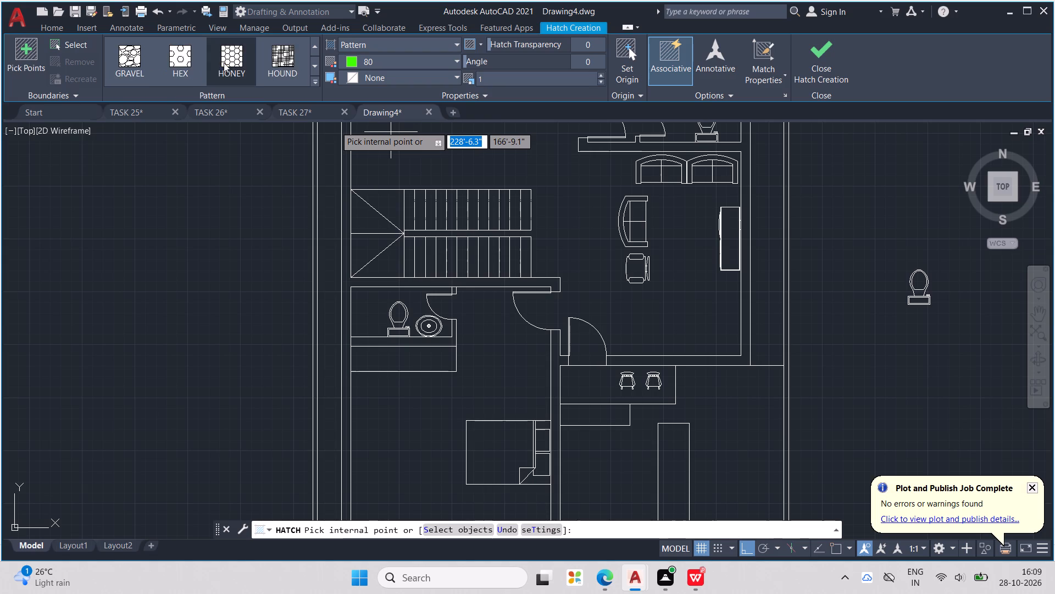
pyautogui.scroll(2, 225, 62)
pyautogui.click(170, 58)
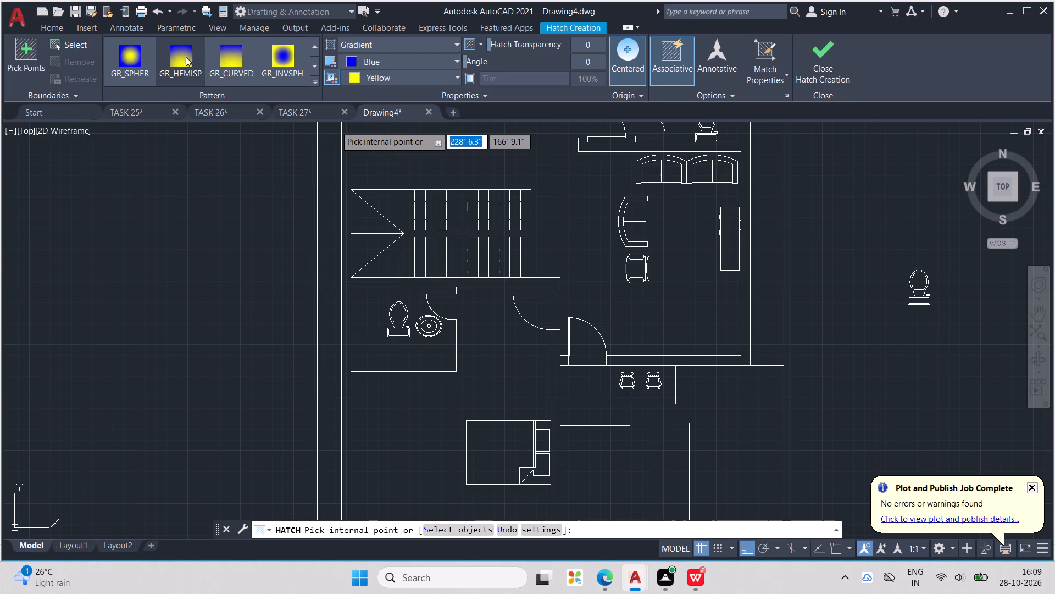
pyautogui.click(399, 63)
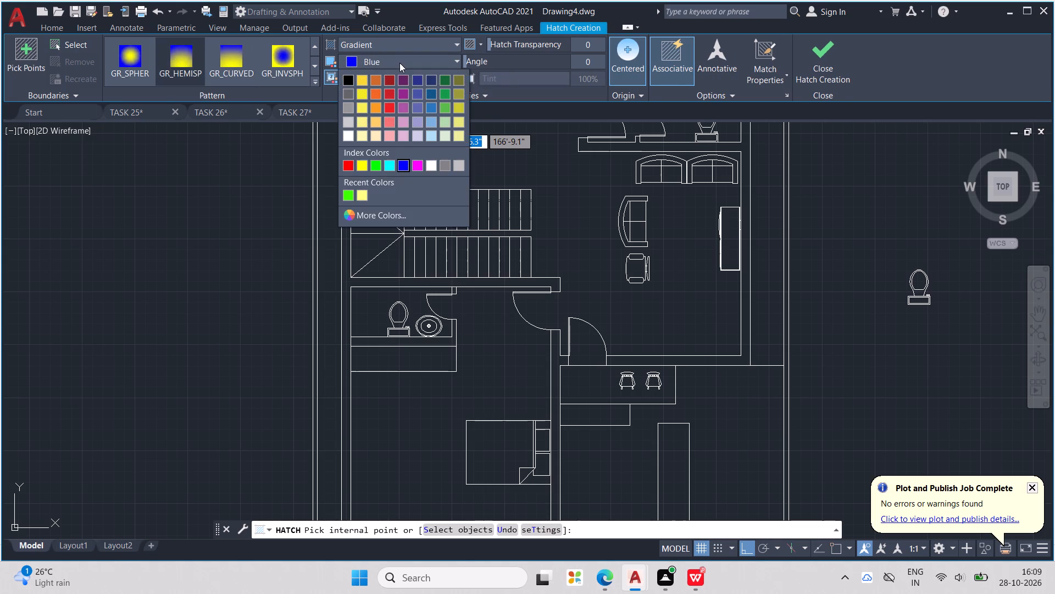
pyautogui.click(377, 158)
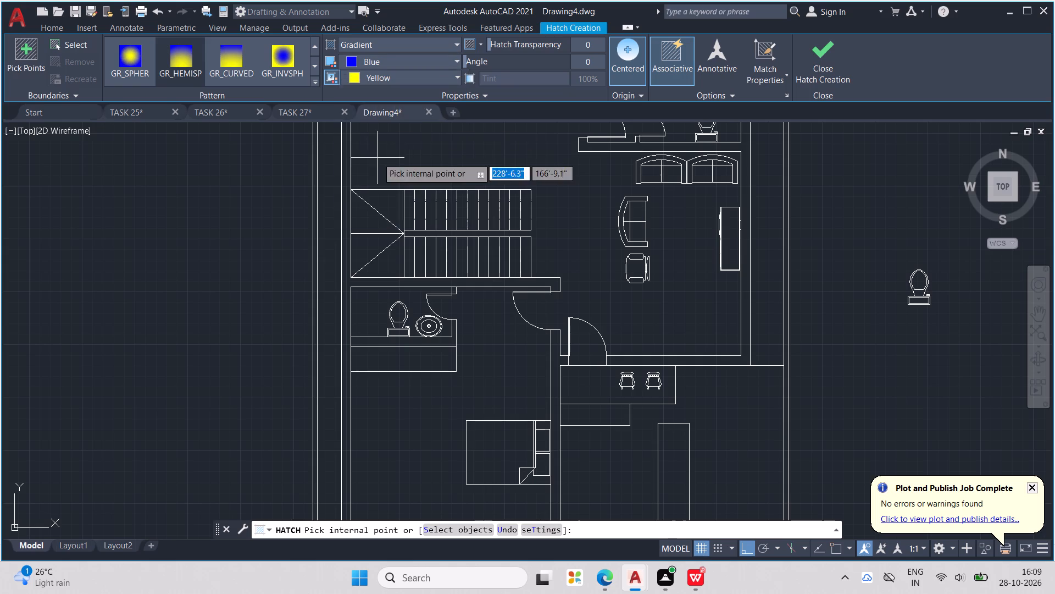
pyautogui.click(404, 65)
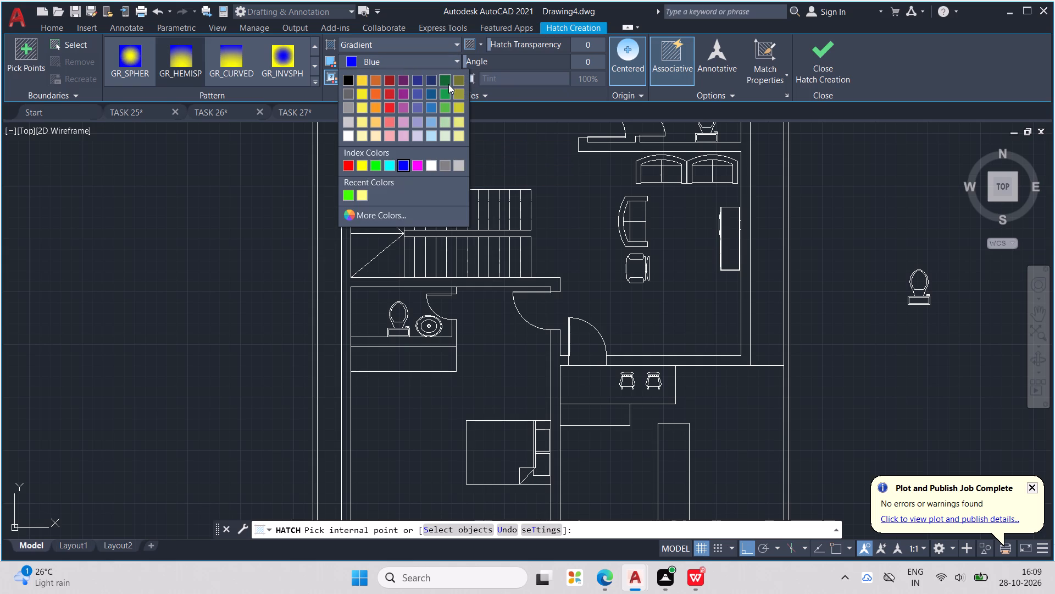
pyautogui.click(446, 92)
pyautogui.click(435, 76)
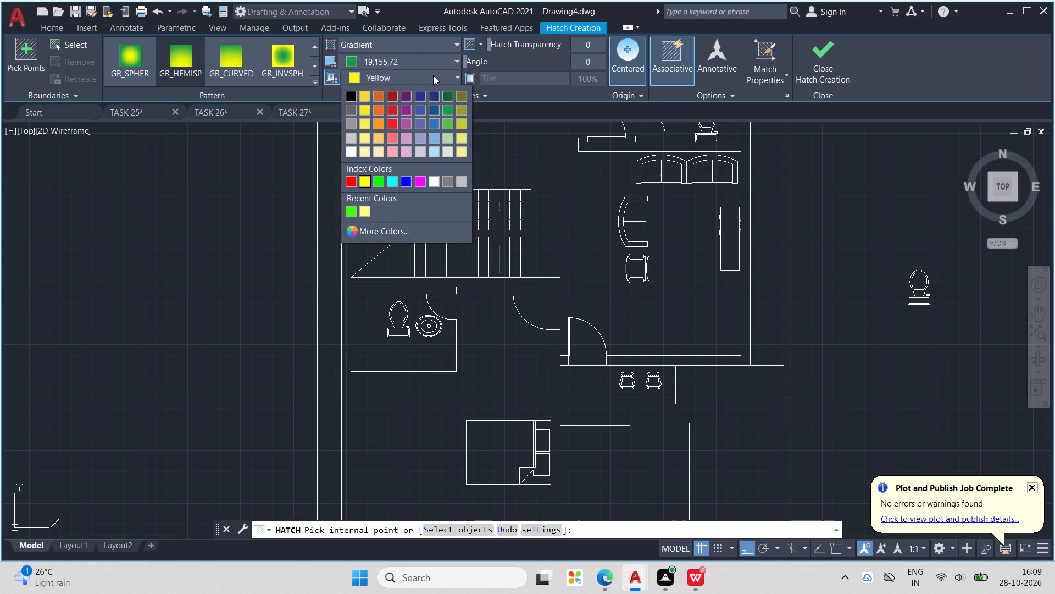
pyautogui.click(348, 212)
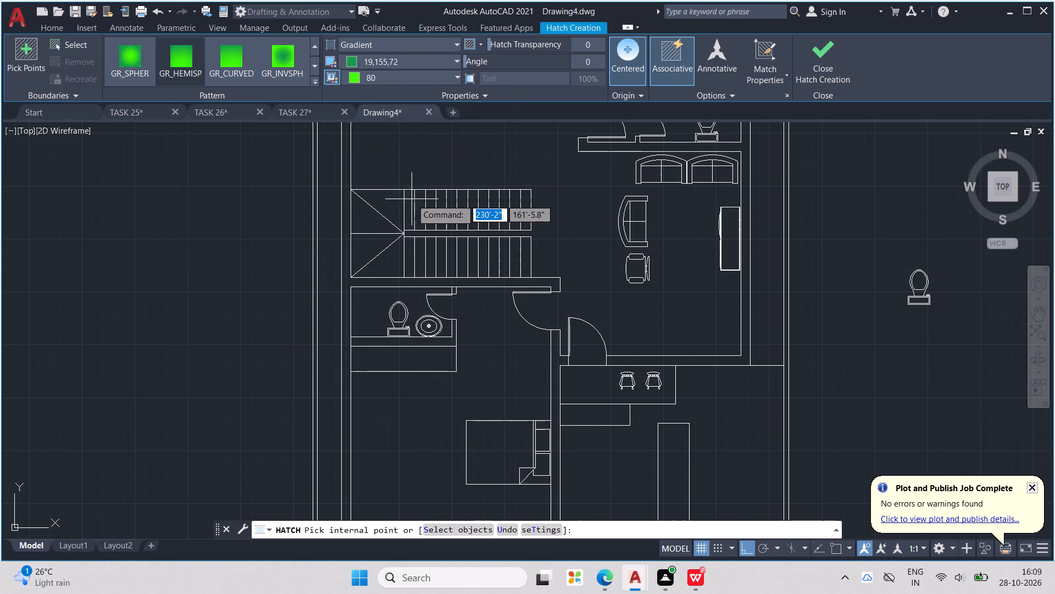
# Fill the yard strip surrounding the house and the long narrow strip in the southeast front yard with the green gradient.
pyautogui.scroll(-1, 414, 197)
pyautogui.click(363, 241)
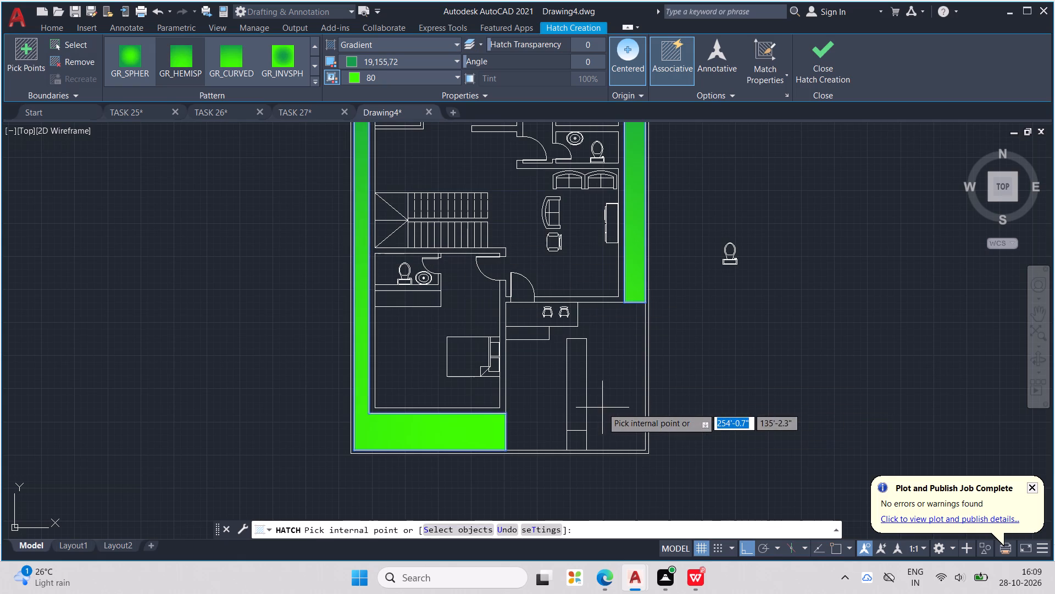
pyautogui.click(582, 387)
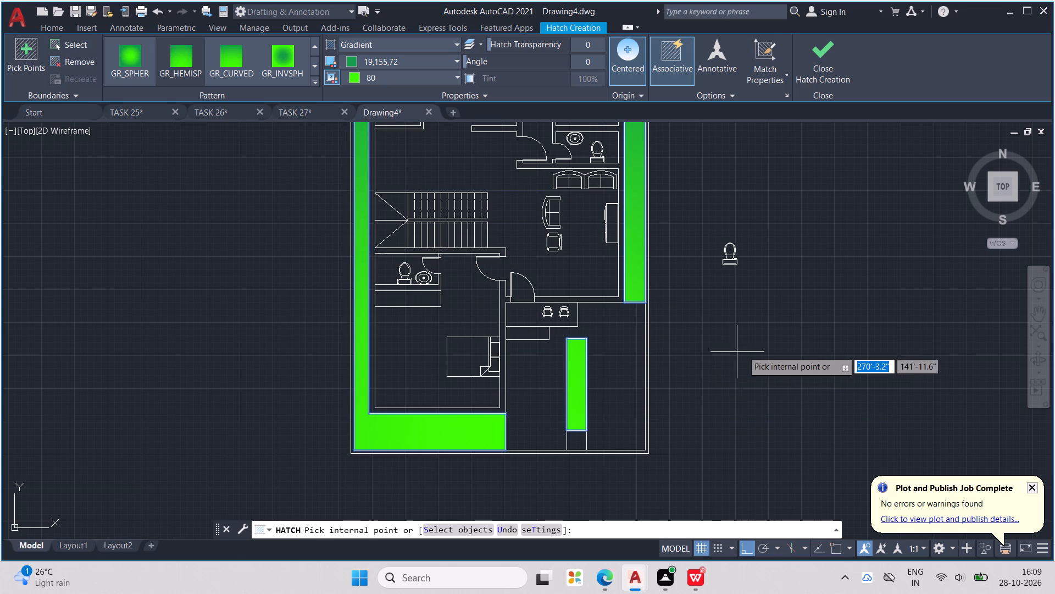
pyautogui.scroll(-1, 769, 334)
pyautogui.moveTo(769, 334); pyautogui.dragTo(746, 399, button='middle')
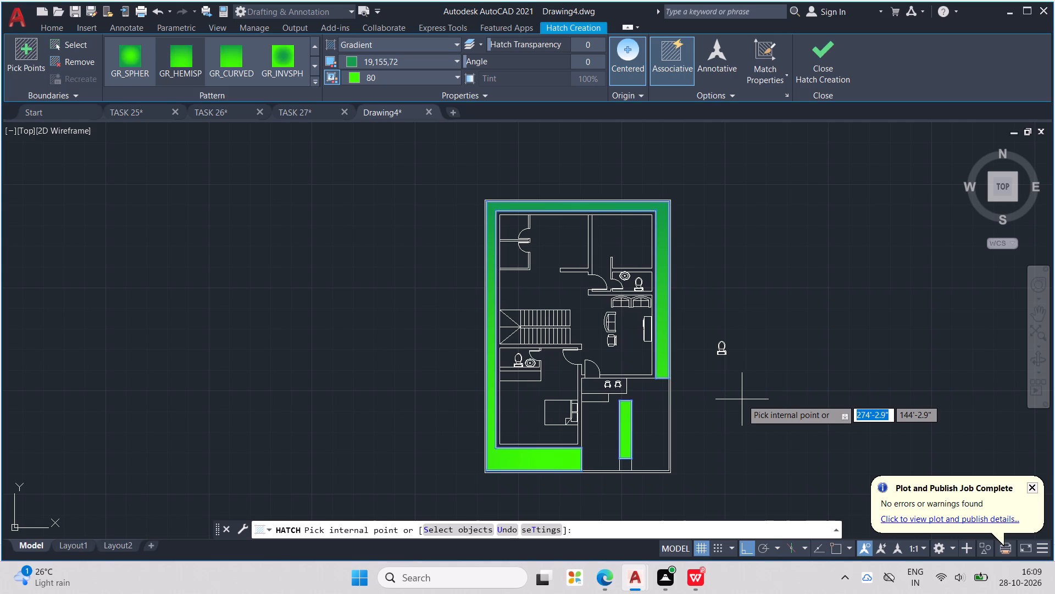
pyautogui.press('Escape')
pyautogui.press('Escape')
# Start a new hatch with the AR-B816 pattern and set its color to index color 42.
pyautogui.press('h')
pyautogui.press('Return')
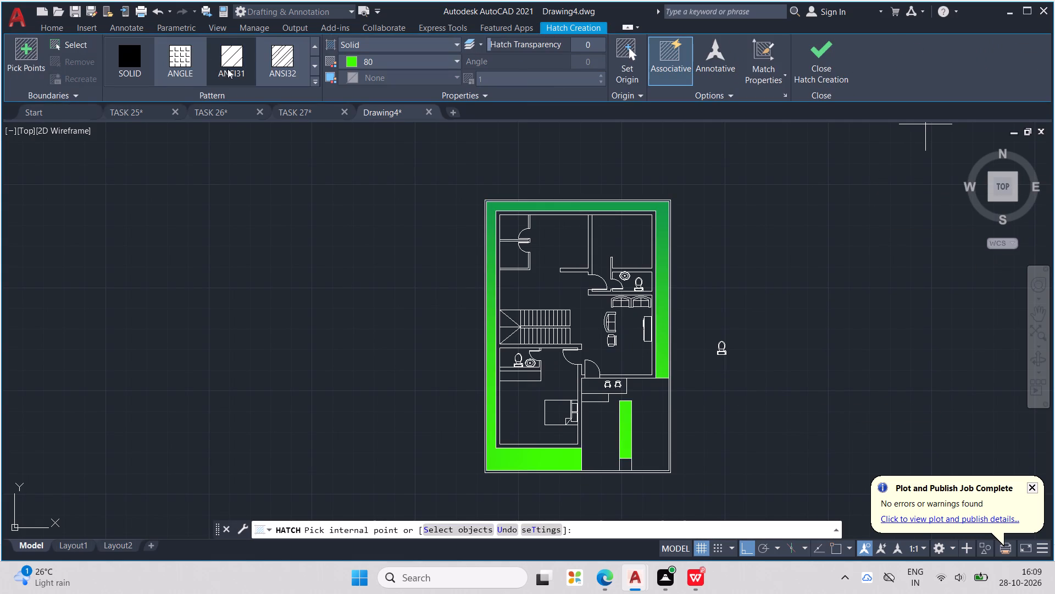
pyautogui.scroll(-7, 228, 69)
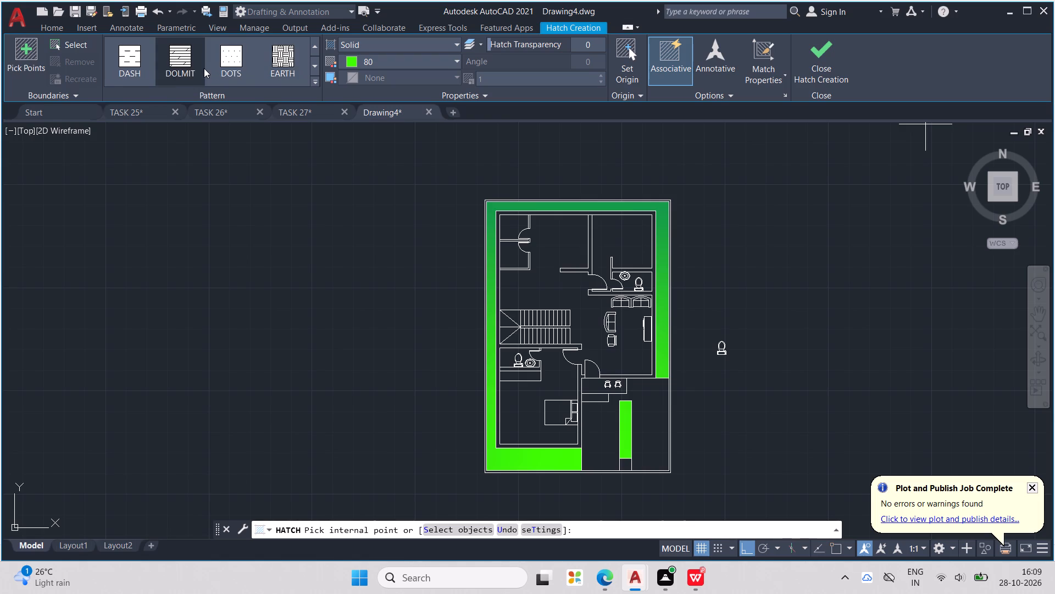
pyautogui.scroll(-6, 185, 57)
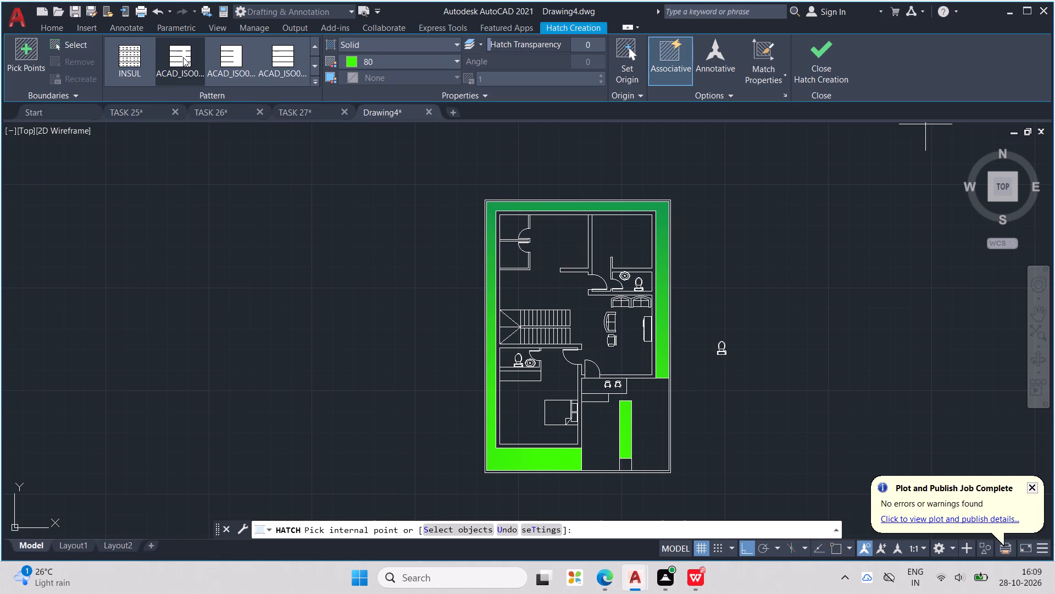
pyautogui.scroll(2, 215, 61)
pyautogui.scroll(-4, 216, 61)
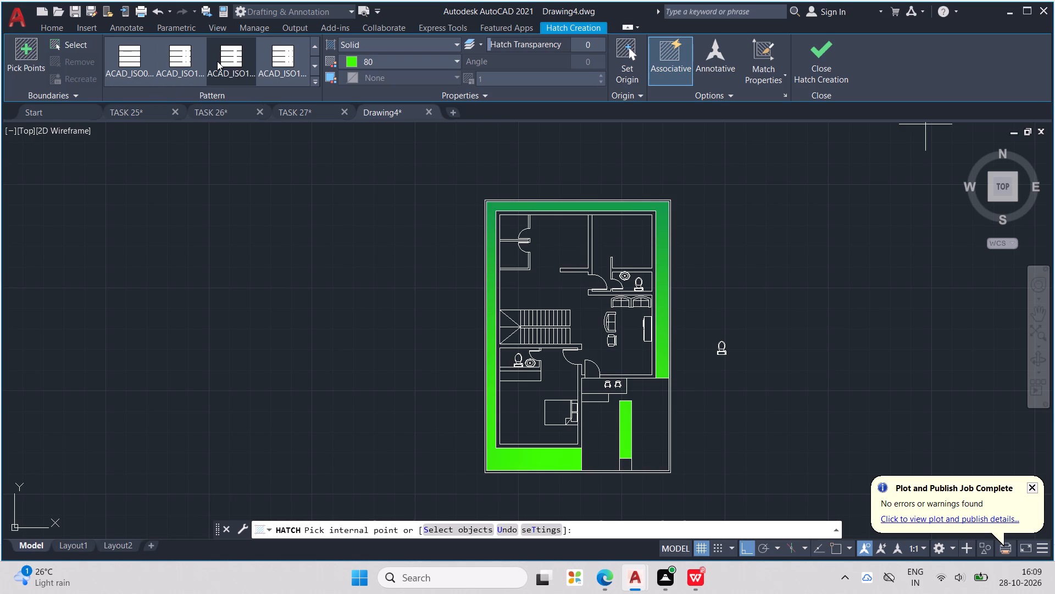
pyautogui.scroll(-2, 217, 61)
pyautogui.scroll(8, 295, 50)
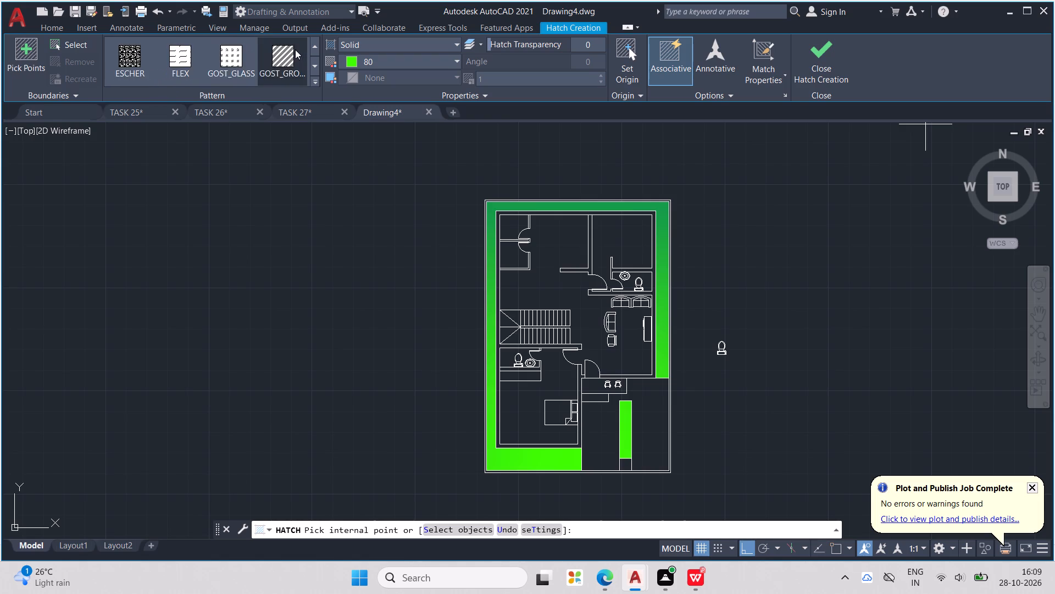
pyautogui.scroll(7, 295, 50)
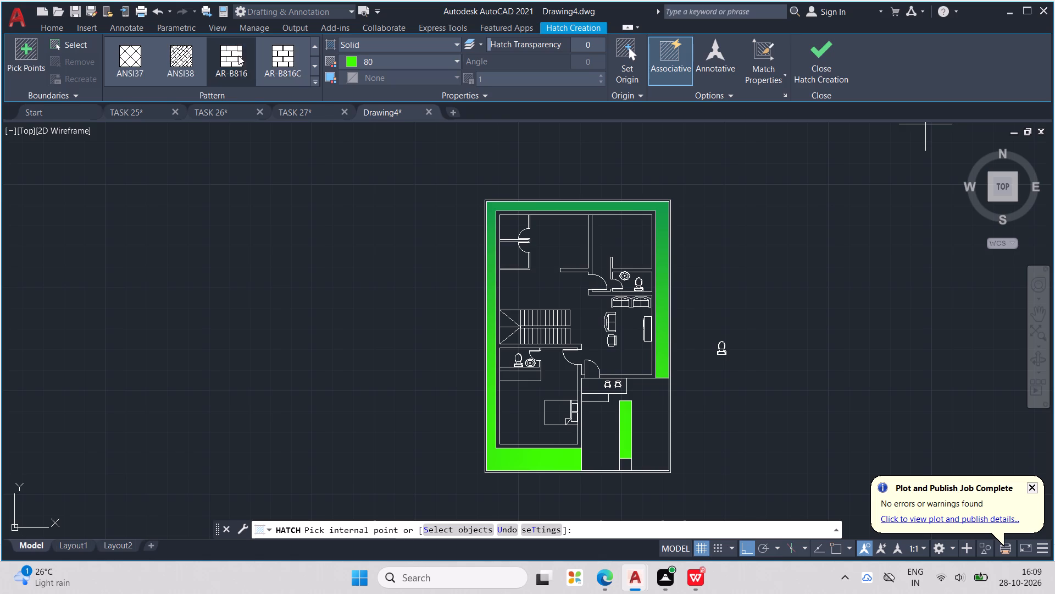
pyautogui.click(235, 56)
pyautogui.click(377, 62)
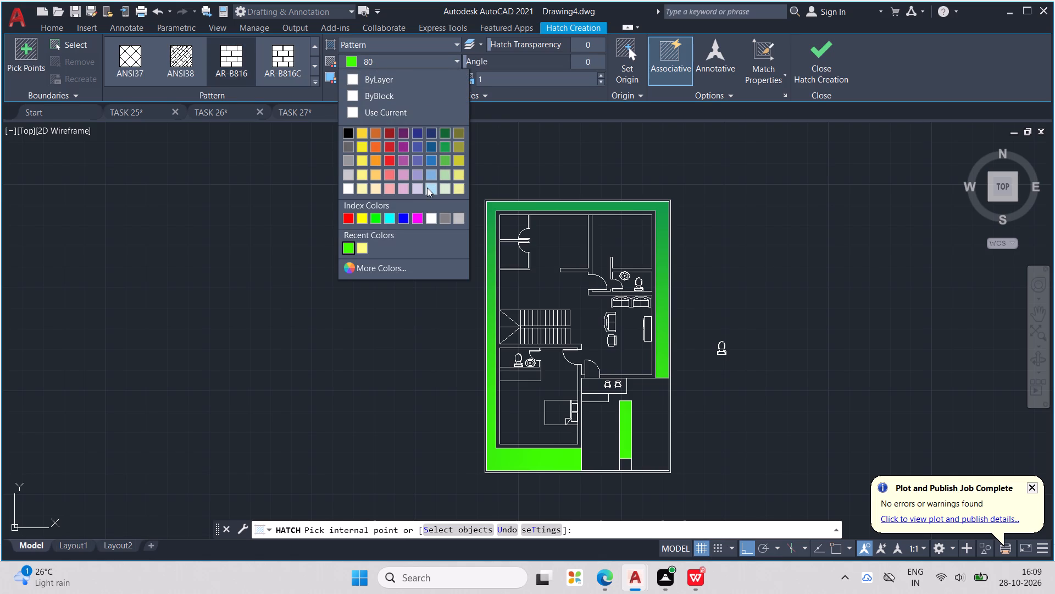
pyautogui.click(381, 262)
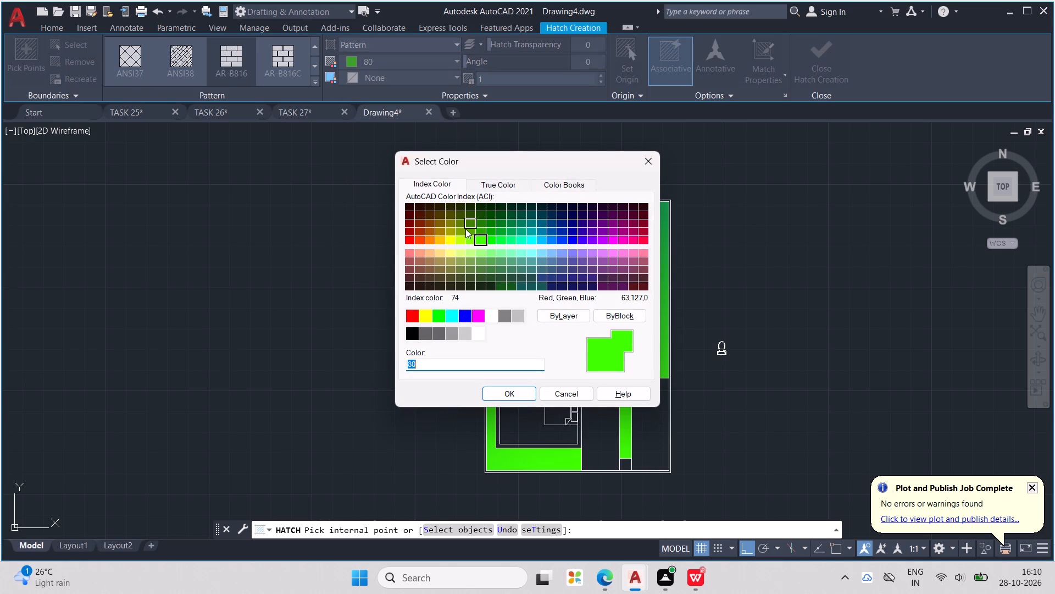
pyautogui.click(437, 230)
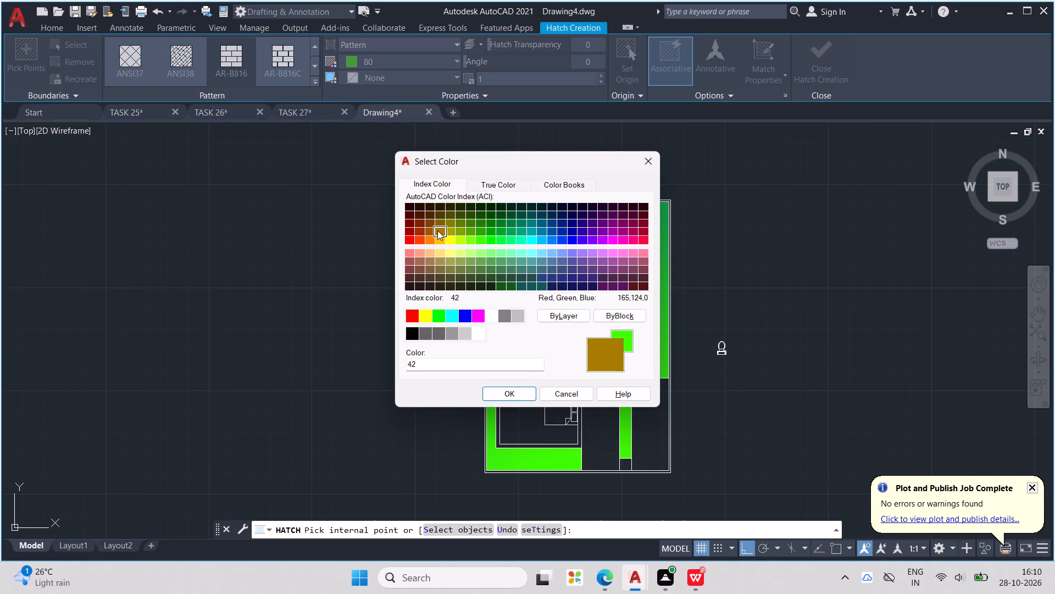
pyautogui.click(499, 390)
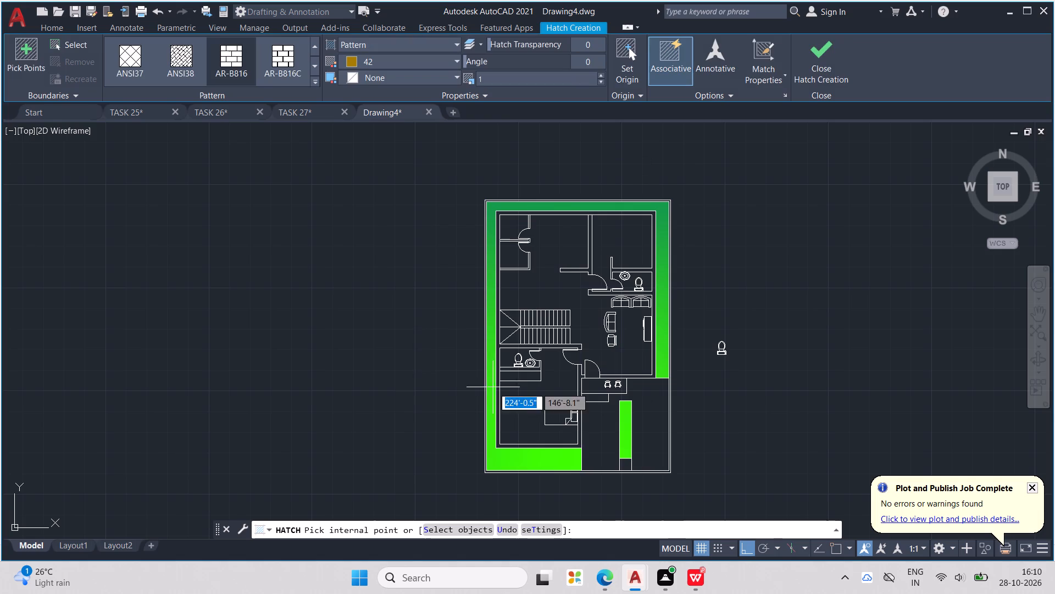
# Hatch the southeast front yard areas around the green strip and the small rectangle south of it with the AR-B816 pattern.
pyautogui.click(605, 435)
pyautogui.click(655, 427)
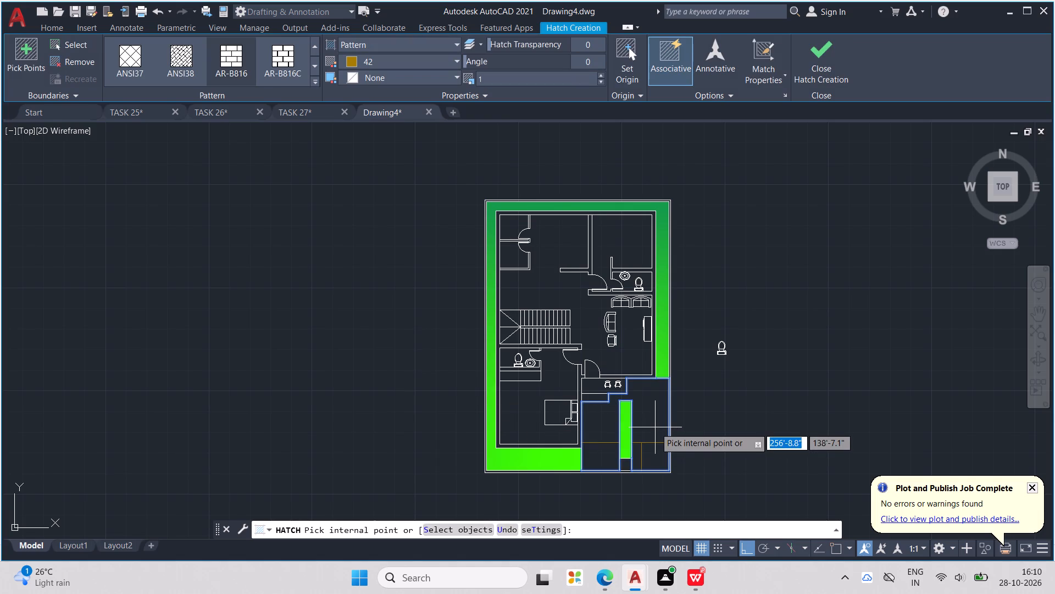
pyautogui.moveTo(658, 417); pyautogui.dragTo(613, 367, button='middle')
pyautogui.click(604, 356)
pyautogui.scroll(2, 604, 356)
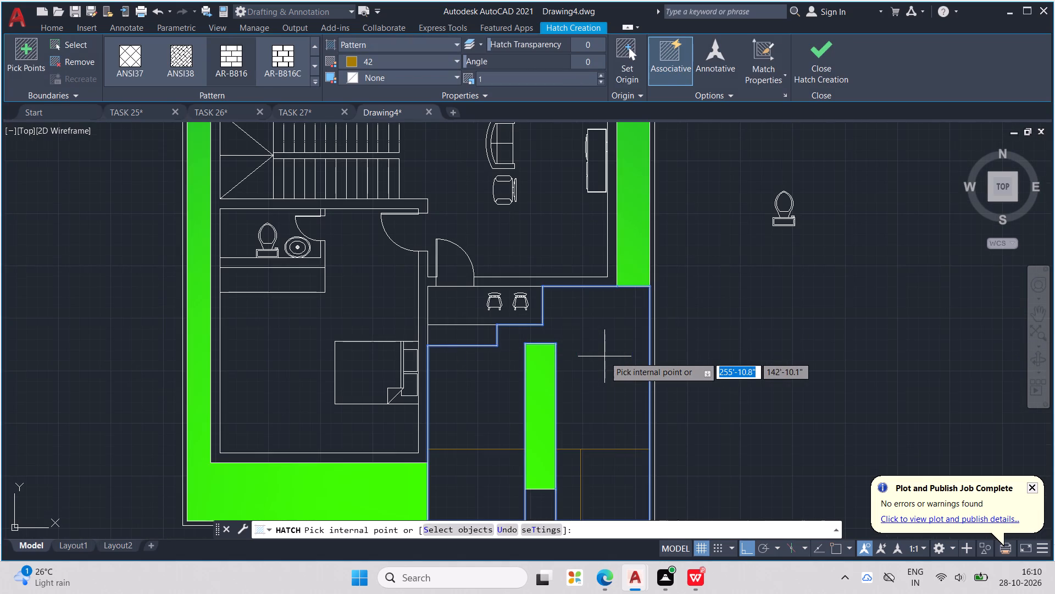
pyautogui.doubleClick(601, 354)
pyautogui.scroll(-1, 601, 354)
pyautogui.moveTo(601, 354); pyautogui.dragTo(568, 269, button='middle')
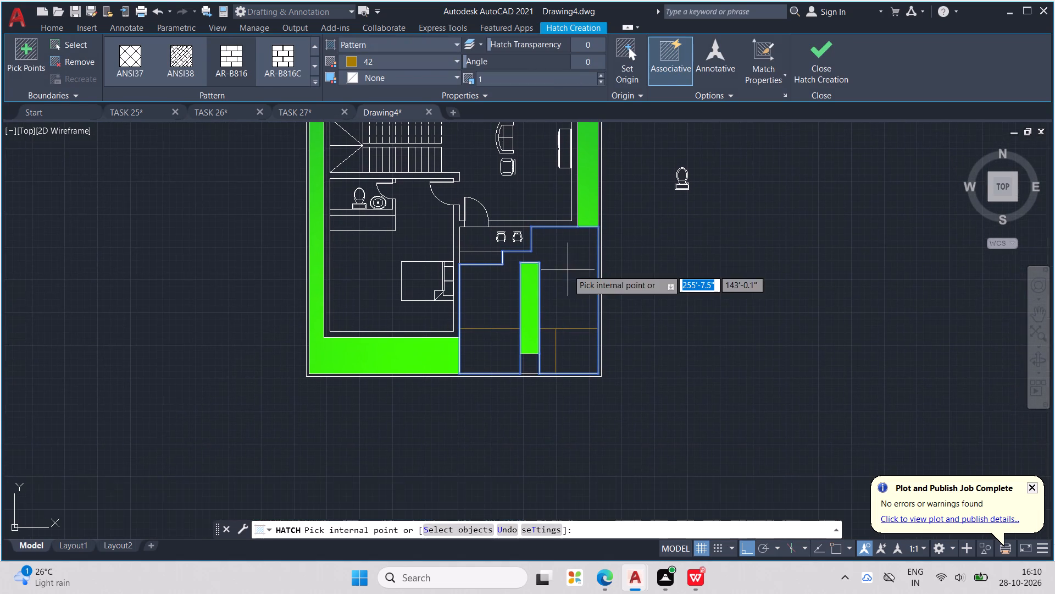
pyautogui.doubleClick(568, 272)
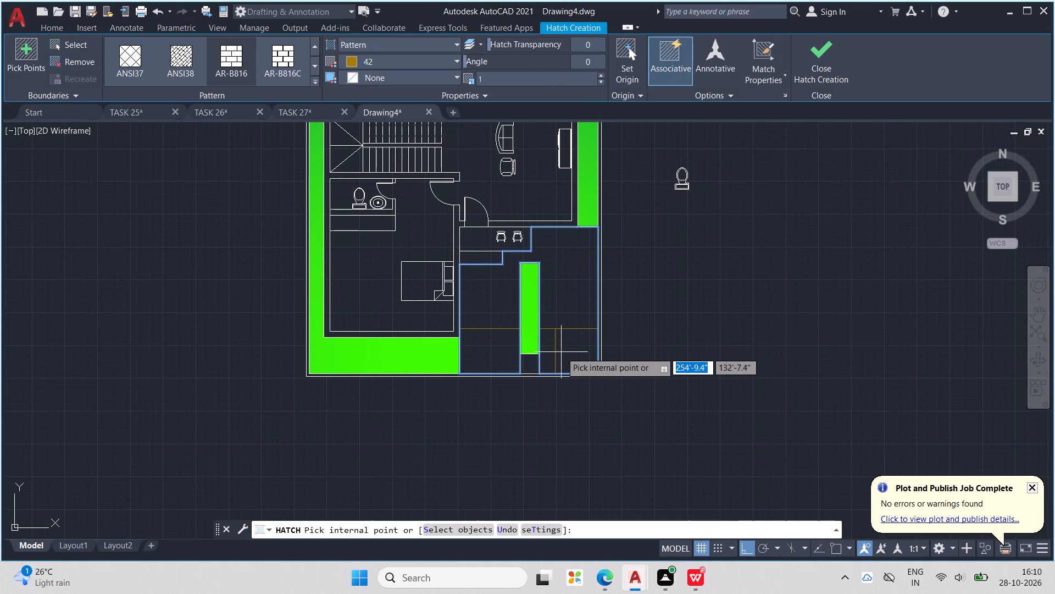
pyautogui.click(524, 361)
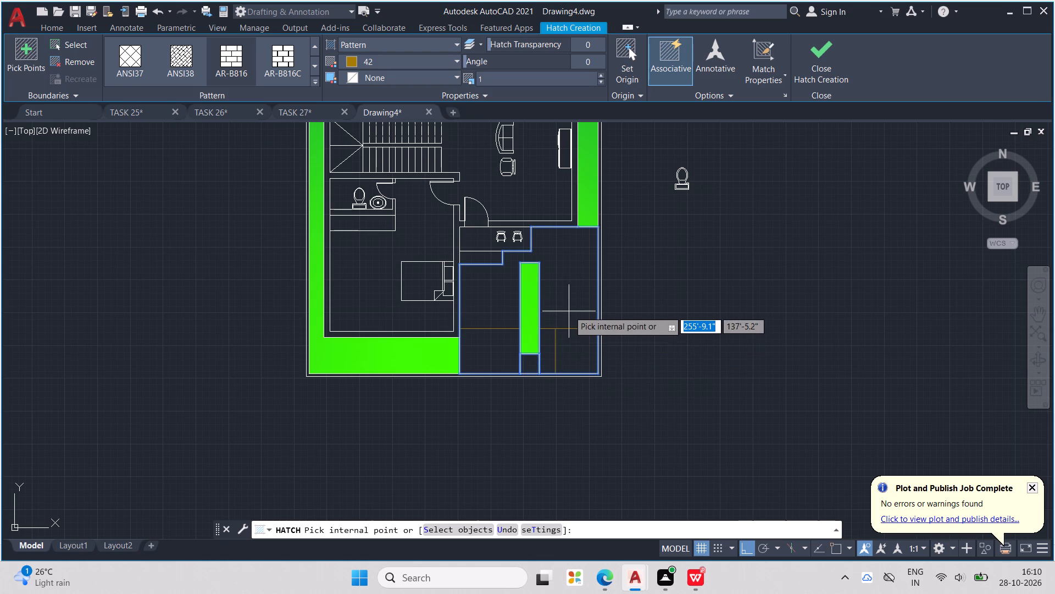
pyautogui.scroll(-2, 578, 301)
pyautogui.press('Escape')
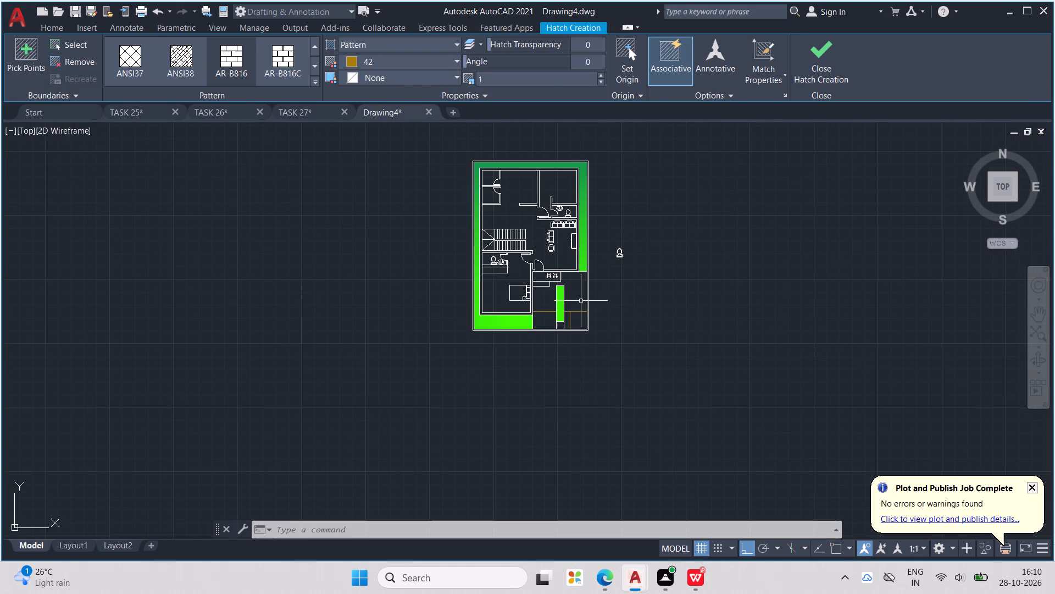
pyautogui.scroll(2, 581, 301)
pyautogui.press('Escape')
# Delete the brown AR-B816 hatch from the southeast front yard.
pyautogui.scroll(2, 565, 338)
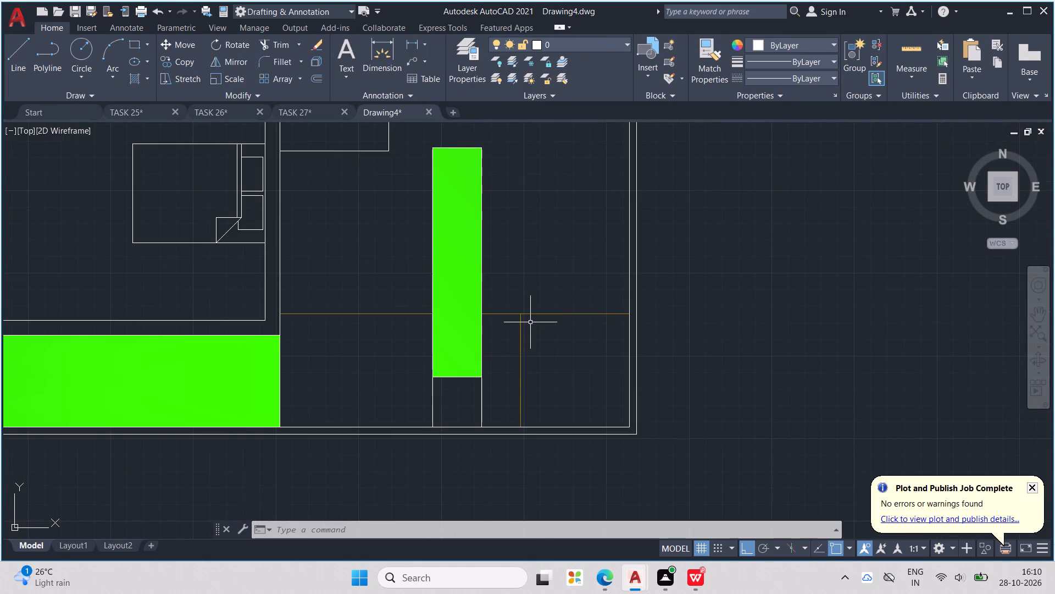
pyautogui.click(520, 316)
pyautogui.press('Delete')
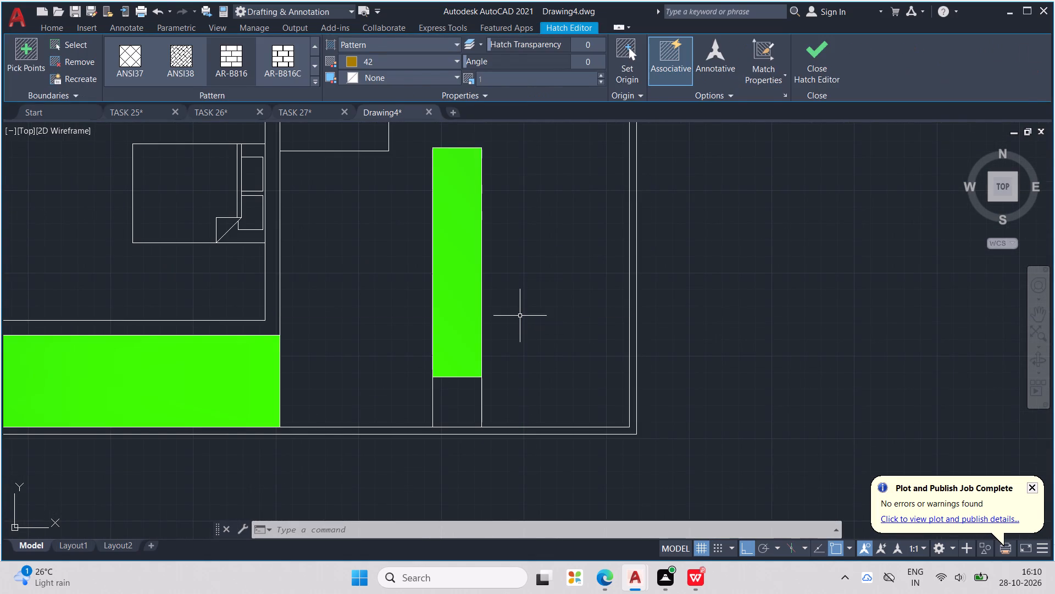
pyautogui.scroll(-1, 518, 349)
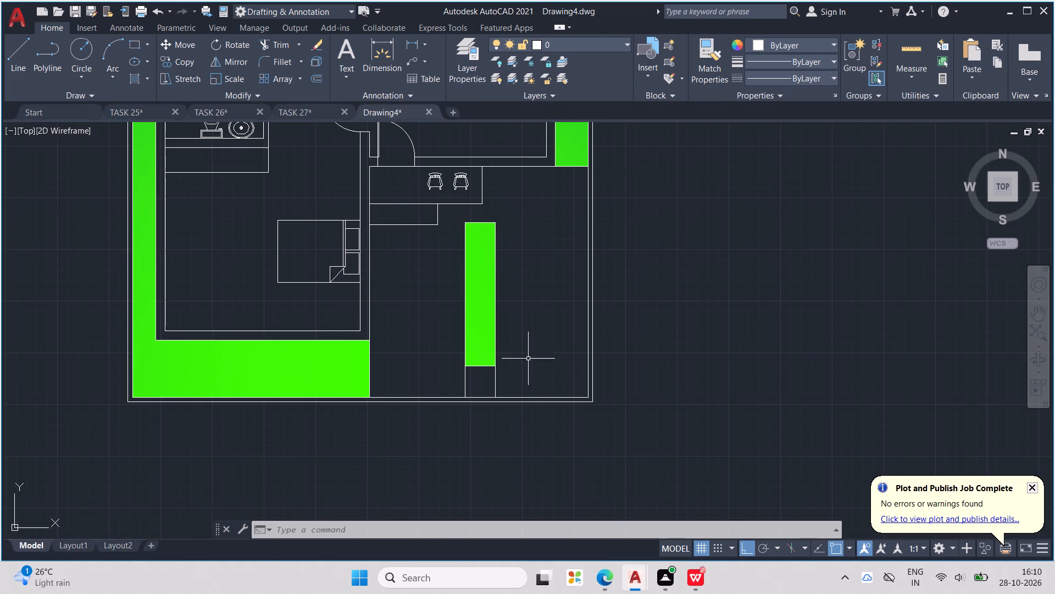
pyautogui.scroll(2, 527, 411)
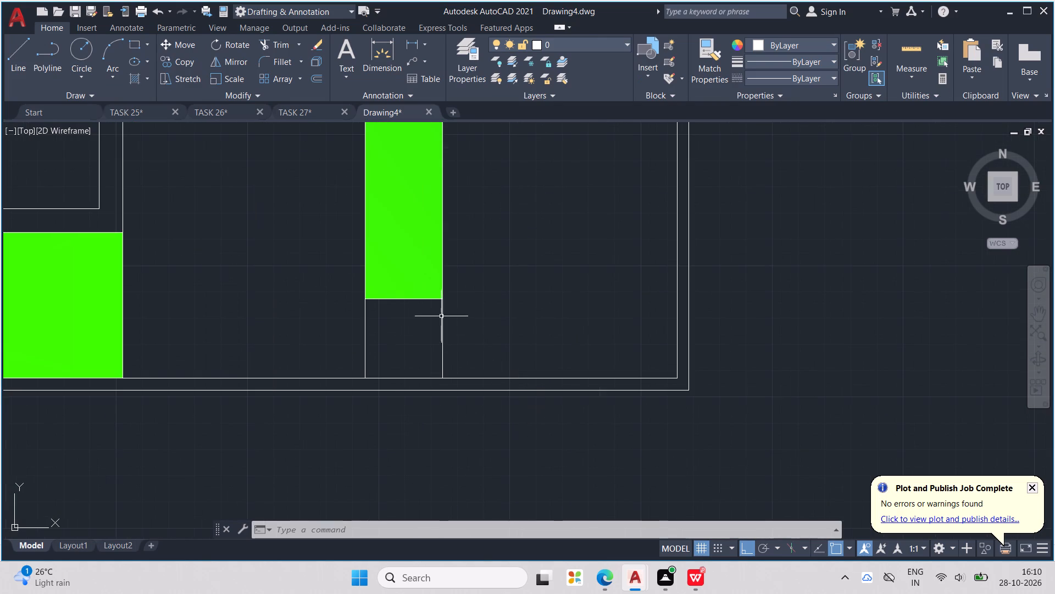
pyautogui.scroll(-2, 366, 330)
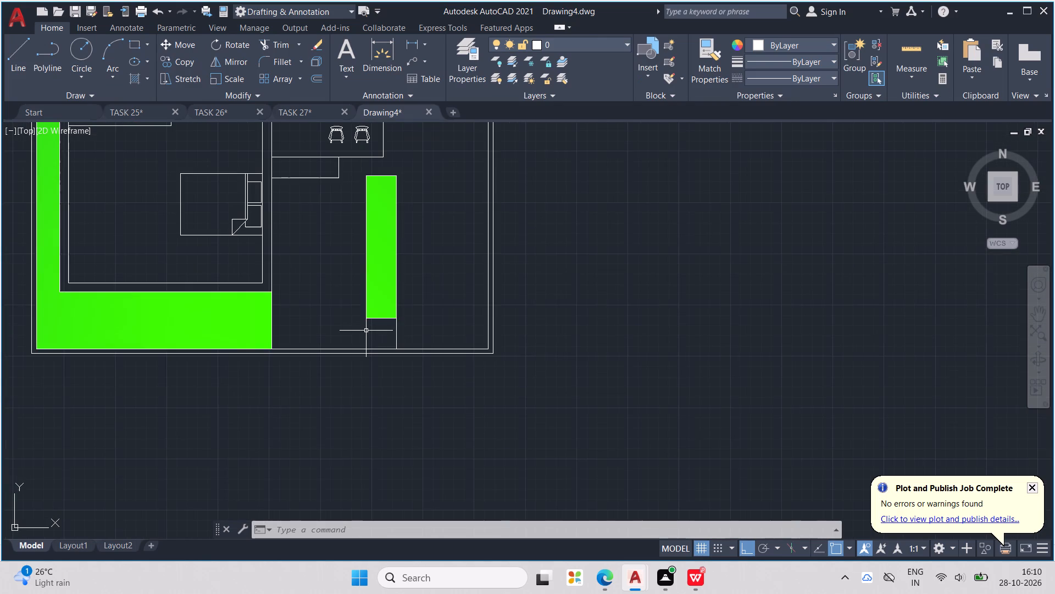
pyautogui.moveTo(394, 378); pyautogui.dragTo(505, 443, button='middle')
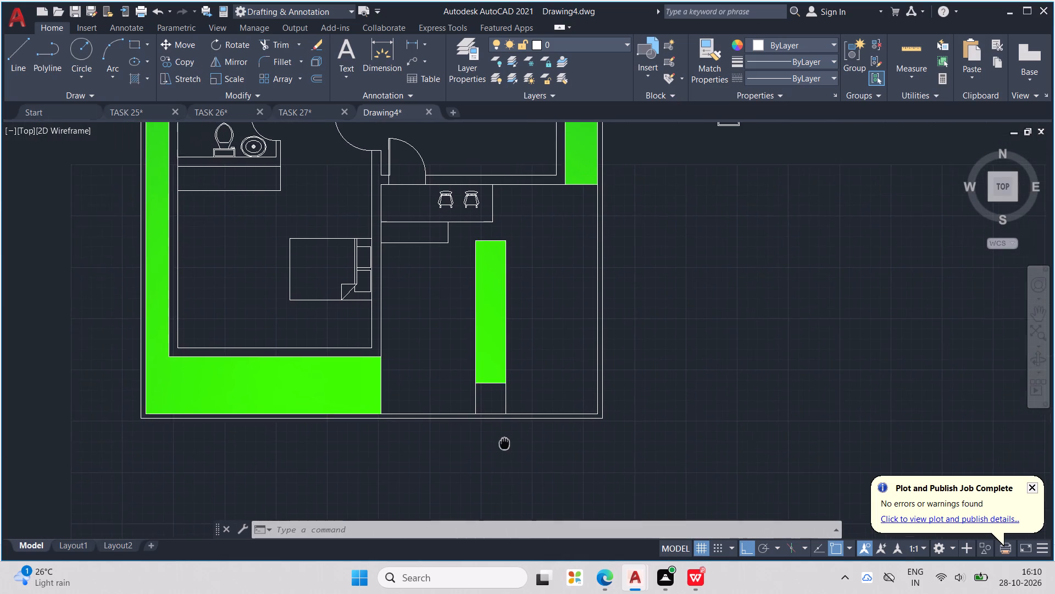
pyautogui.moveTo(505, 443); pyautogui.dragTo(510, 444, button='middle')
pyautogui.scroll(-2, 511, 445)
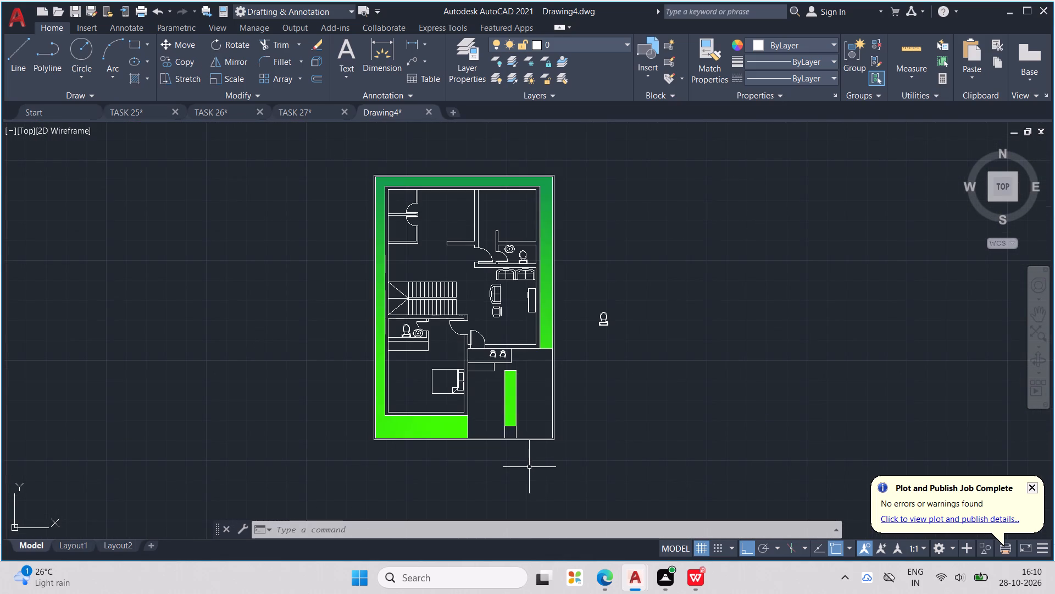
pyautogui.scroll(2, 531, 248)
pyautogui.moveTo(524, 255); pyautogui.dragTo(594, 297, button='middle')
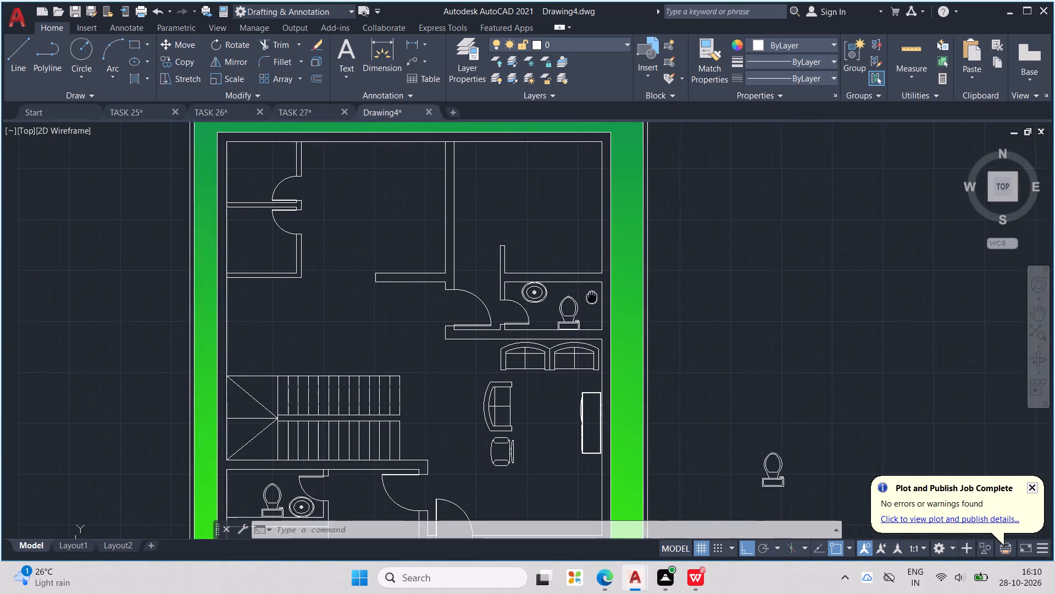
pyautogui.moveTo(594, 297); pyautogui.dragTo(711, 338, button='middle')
# Insert the DesignCenter block Window - Wood Frame 36 in. Wide plan into the south bedroom's south wall, with X and Y scale 1.5.
pyautogui.hotkey('ctrl', '2')
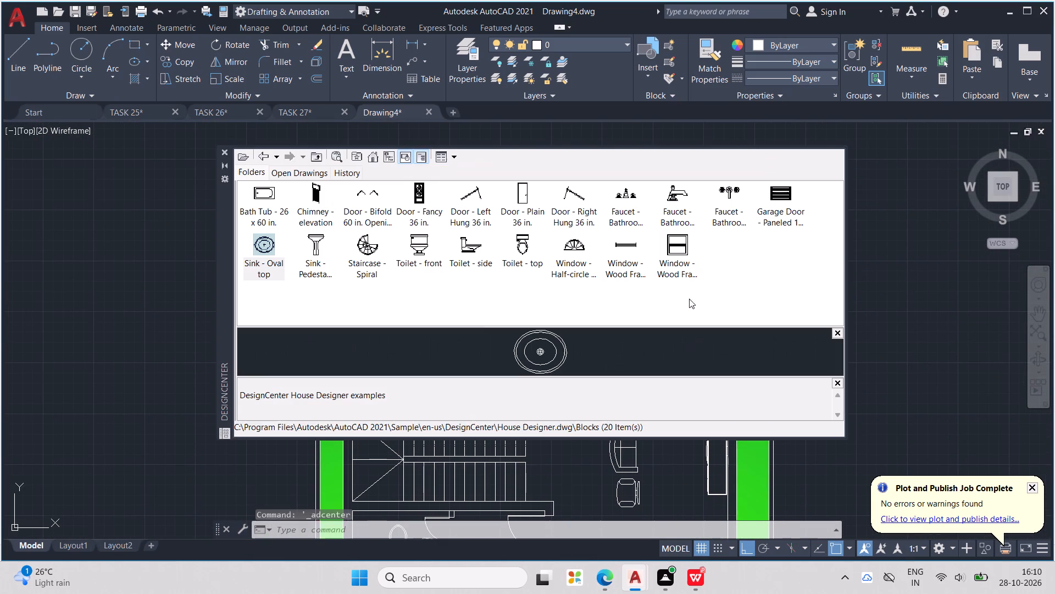
pyautogui.doubleClick(618, 255)
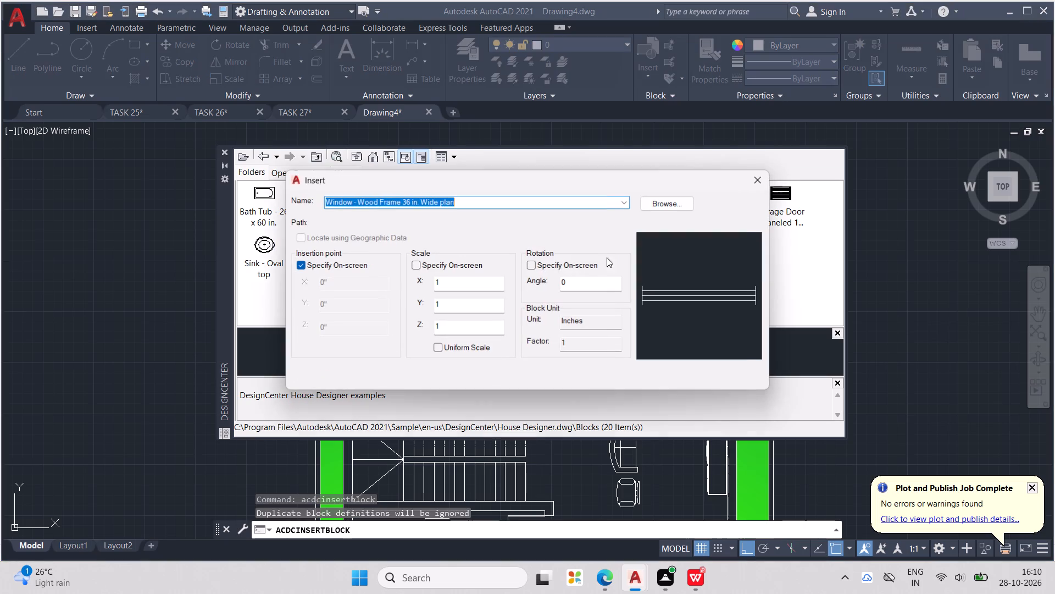
pyautogui.click(492, 284)
pyautogui.write('.5')
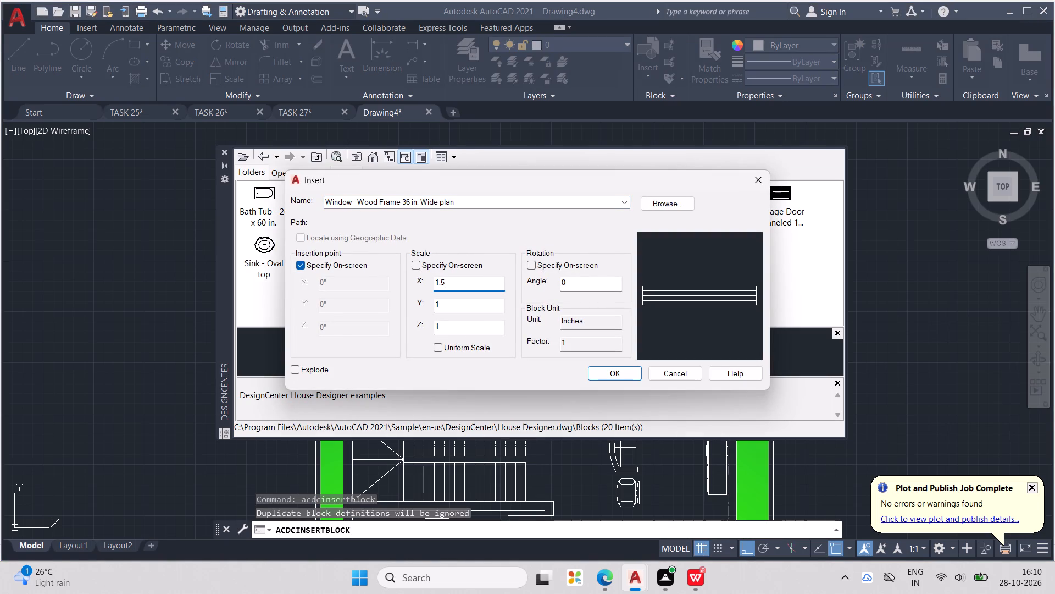
pyautogui.moveTo(485, 299); pyautogui.dragTo(480, 302)
pyautogui.write('.5')
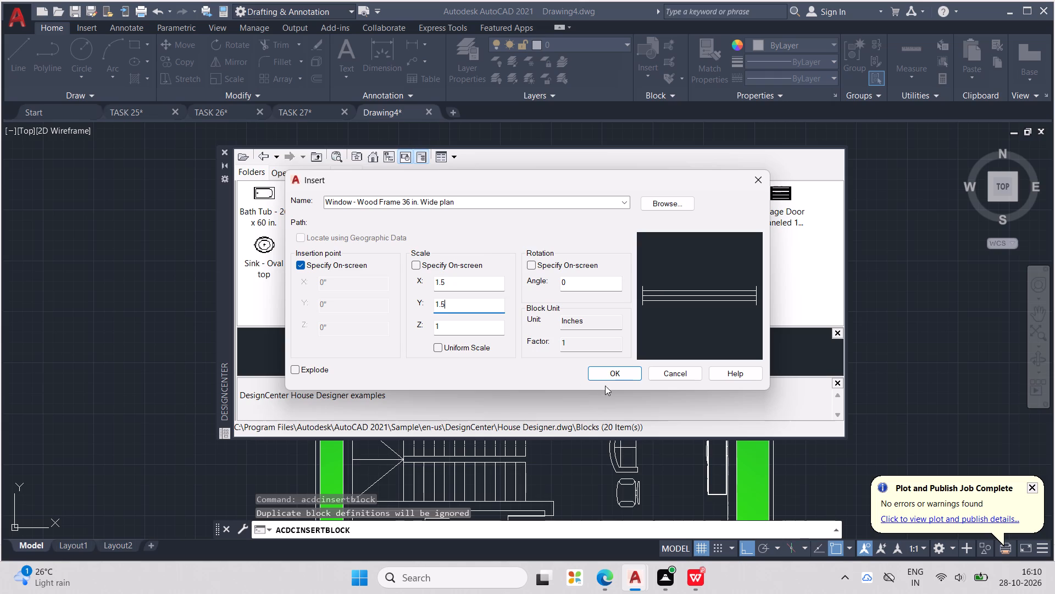
pyautogui.click(612, 372)
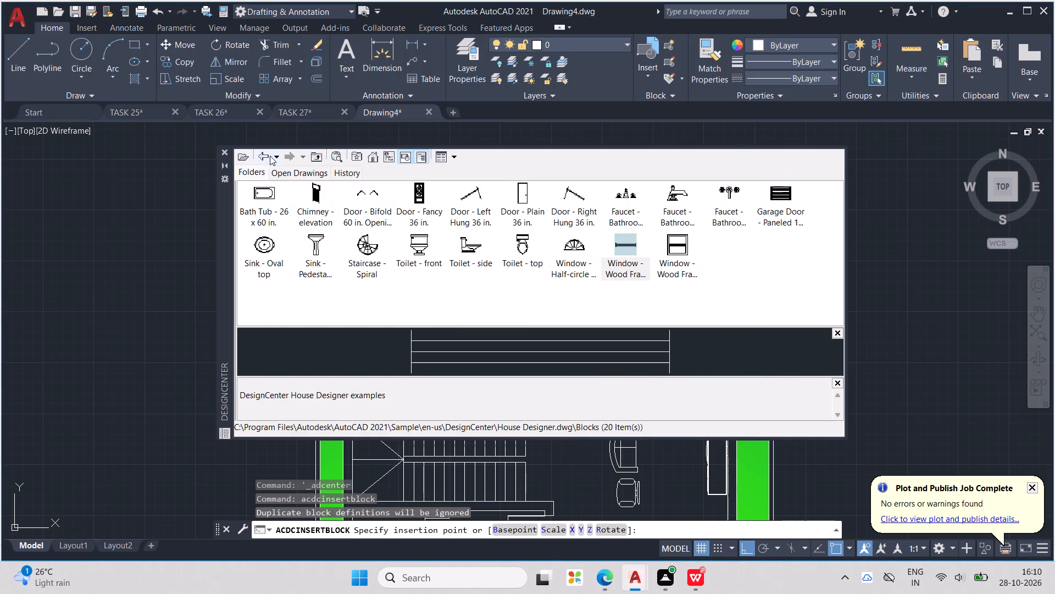
pyautogui.click(228, 155)
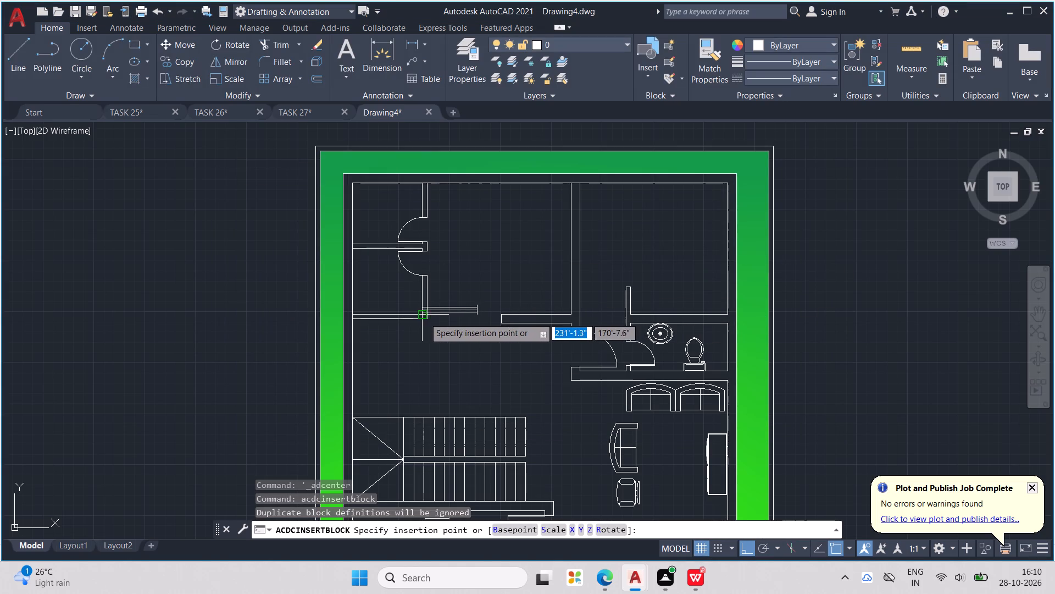
pyautogui.scroll(-2, 431, 338)
pyautogui.moveTo(424, 425); pyautogui.dragTo(458, 342, button='middle')
pyautogui.scroll(2, 429, 401)
pyautogui.moveTo(479, 413); pyautogui.dragTo(481, 371, button='middle')
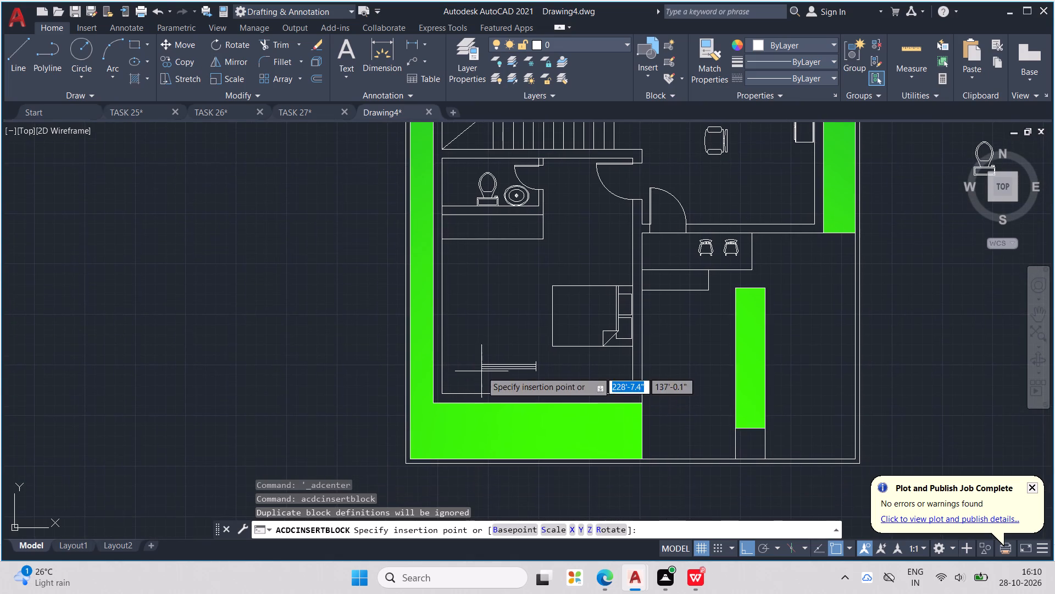
pyautogui.scroll(2, 488, 395)
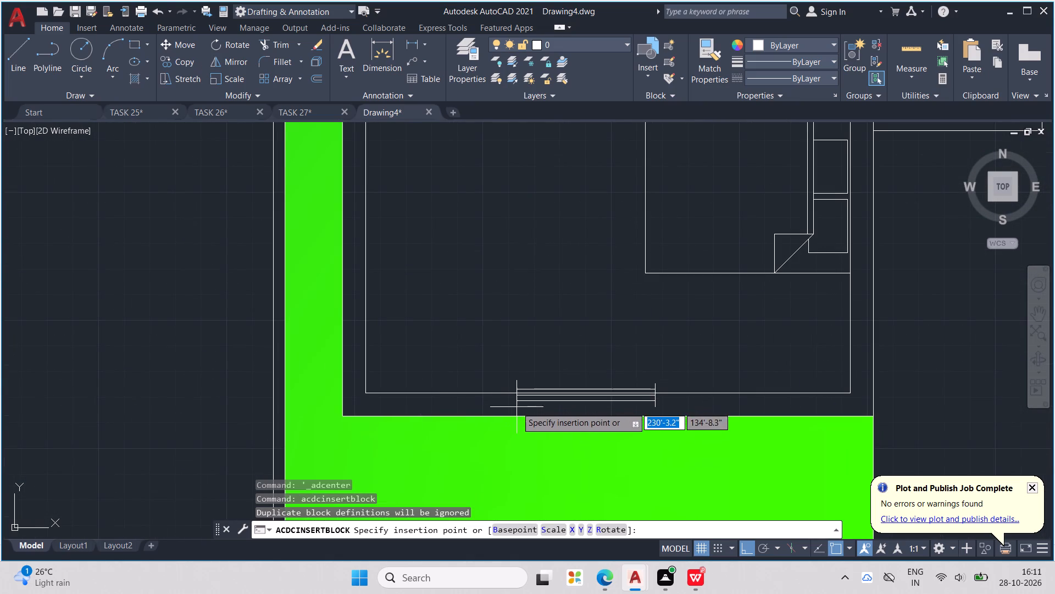
pyautogui.click(520, 411)
# Place the window block in the south bedroom's south wall and set its X scale to 2.
pyautogui.click(540, 405)
pyautogui.rightClick(539, 405)
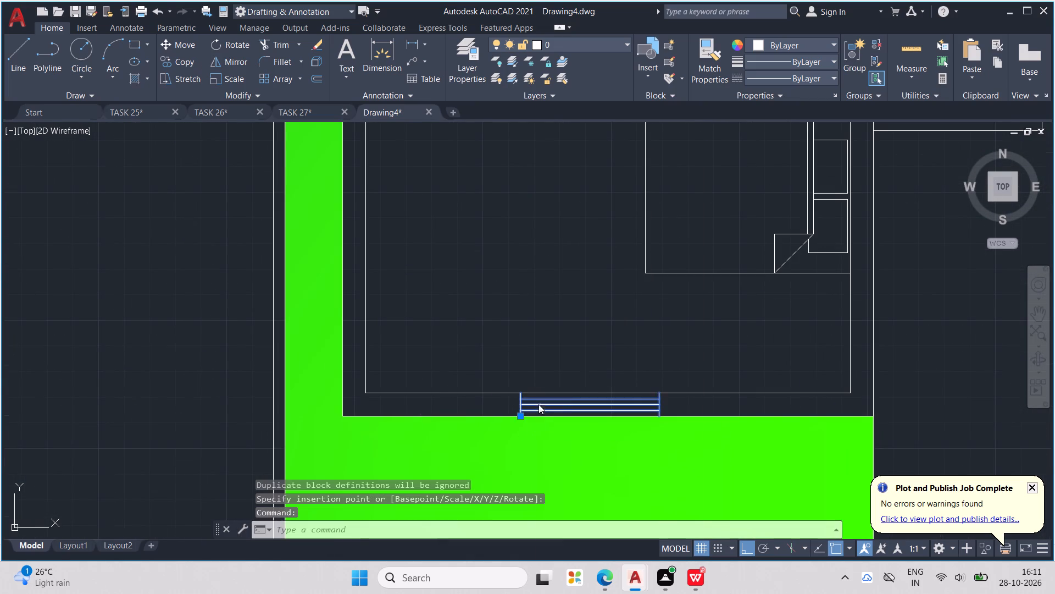
pyautogui.click(603, 541)
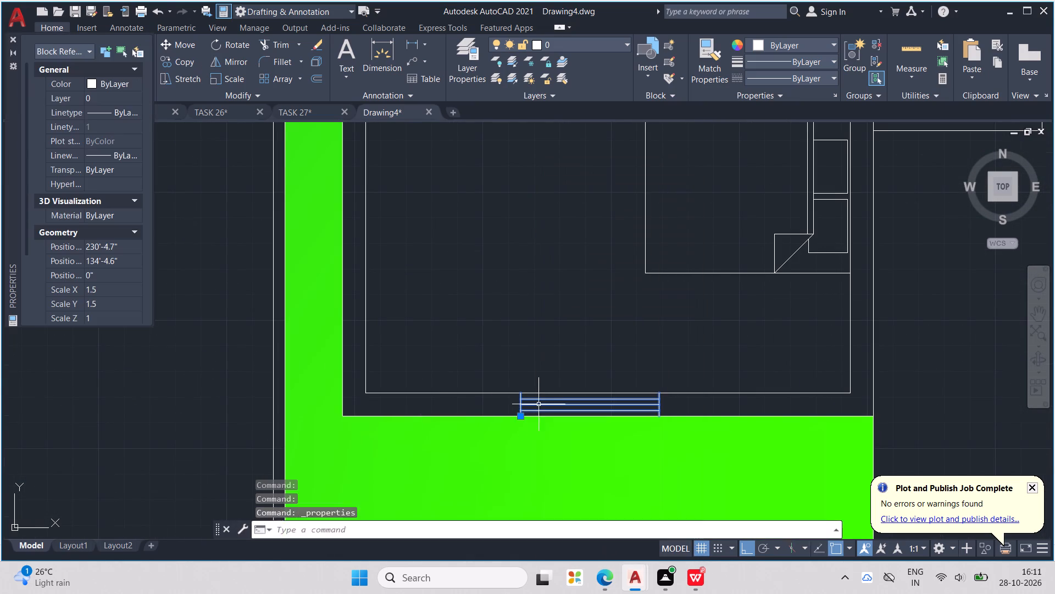
pyautogui.click(104, 289)
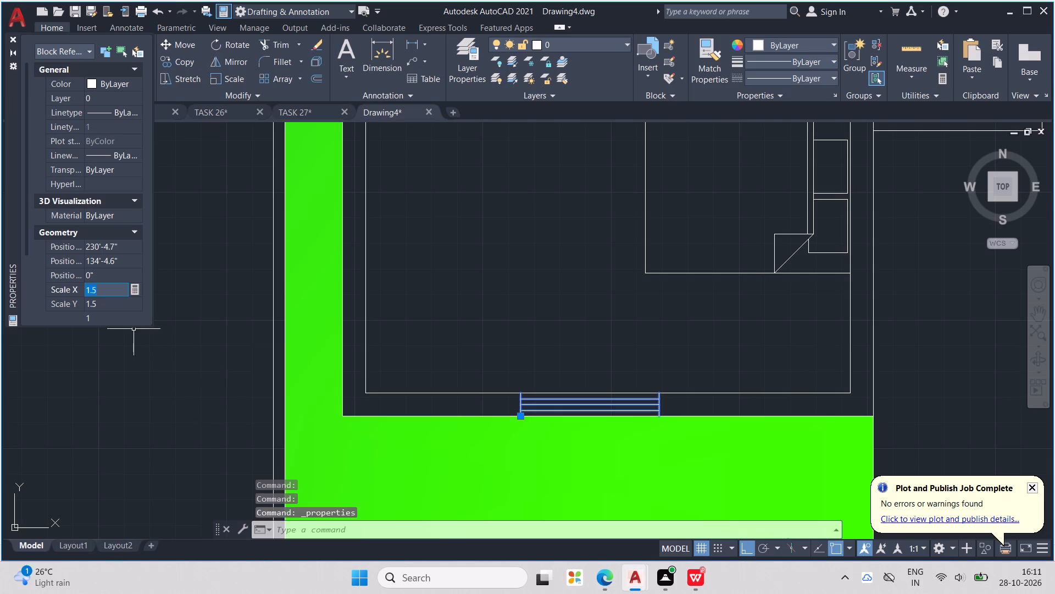
pyautogui.press('2')
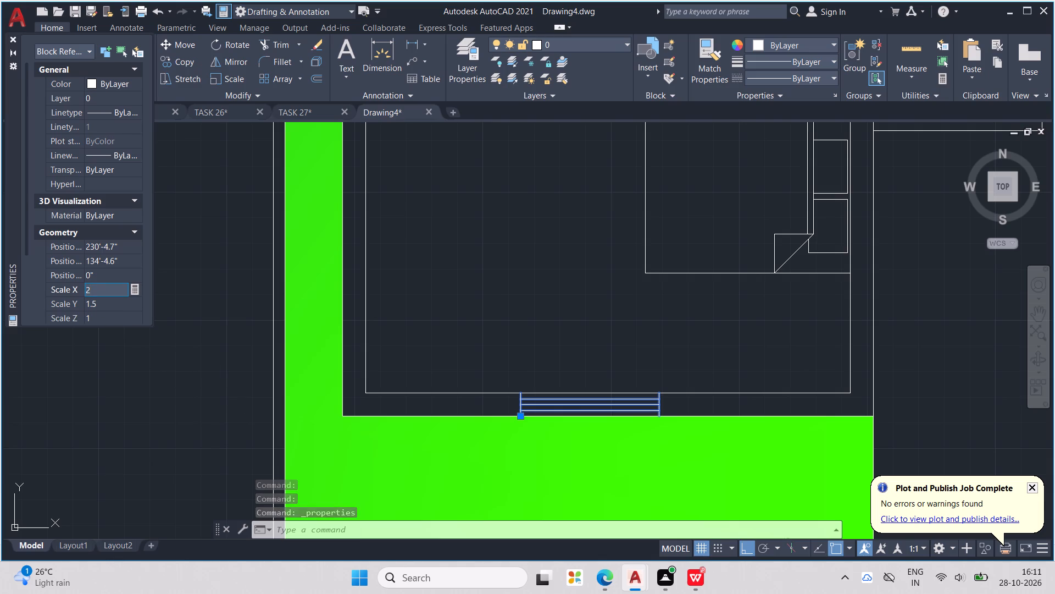
pyautogui.click(102, 307)
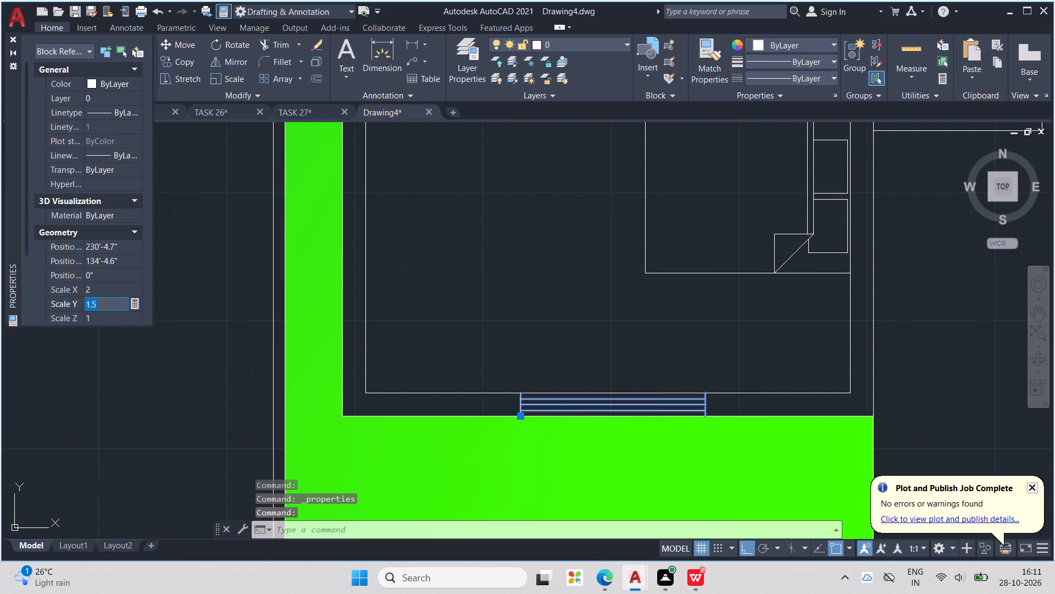
pyautogui.press('Escape')
pyautogui.press('Escape')
pyautogui.scroll(-2, 782, 342)
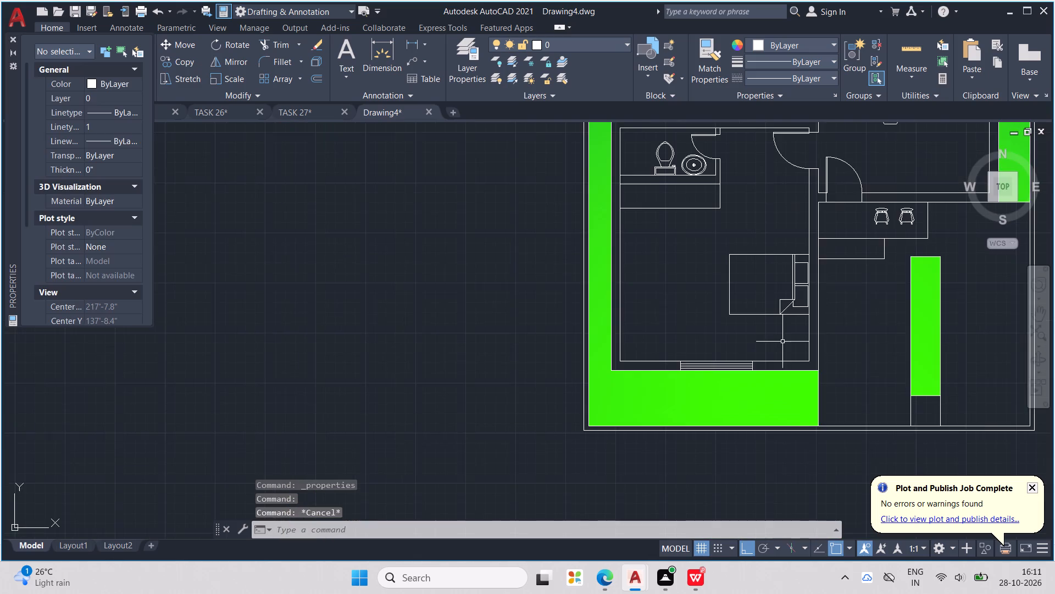
pyautogui.moveTo(782, 342); pyautogui.dragTo(616, 391, button='middle')
pyautogui.press('Escape')
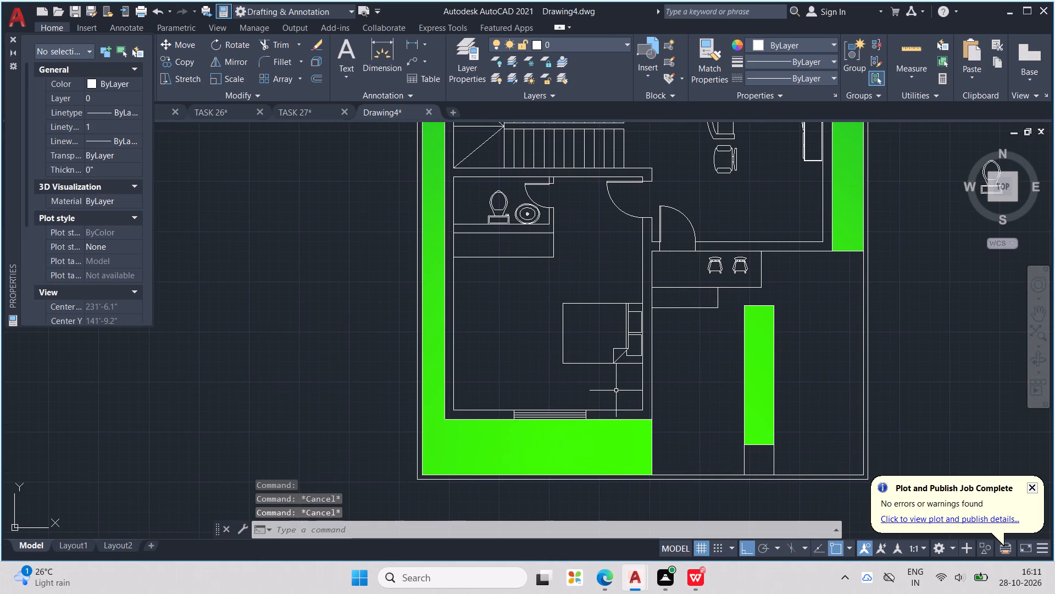
pyautogui.press('Escape')
# Set the X scale of the south wall window block to 2.5.
pyautogui.click(559, 415)
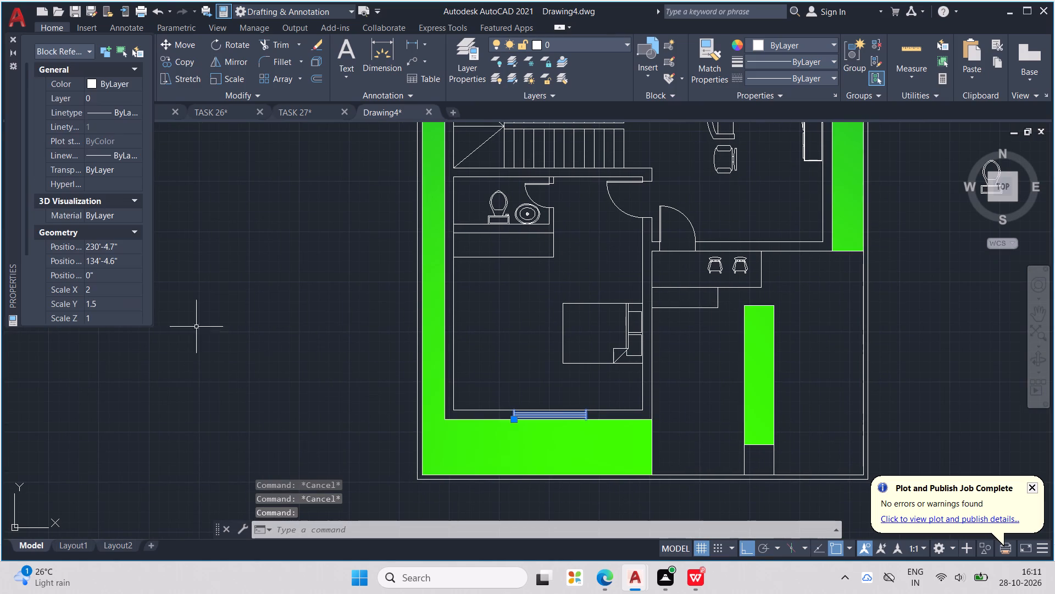
pyautogui.click(96, 291)
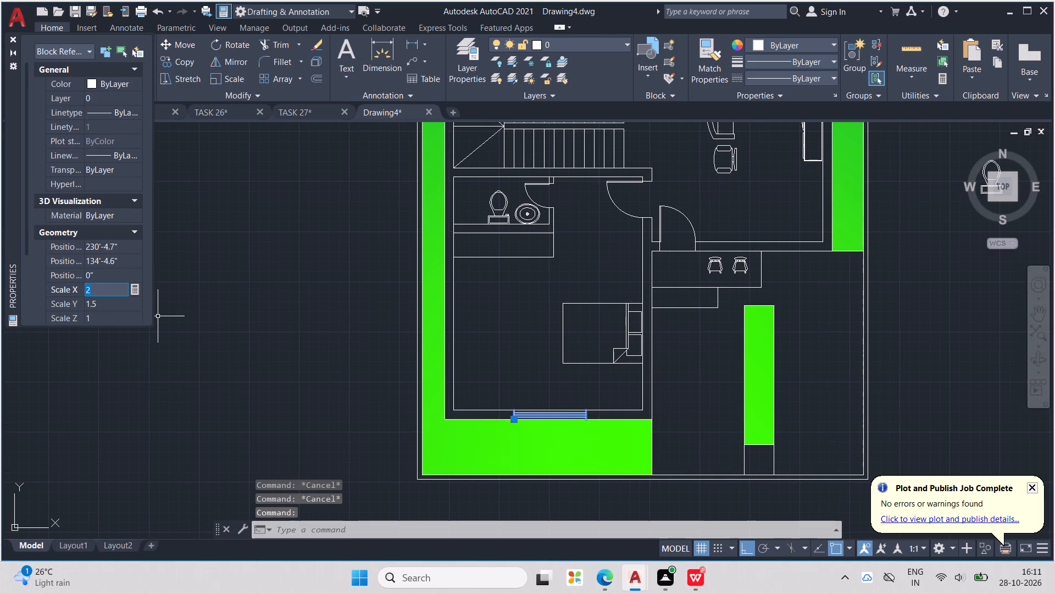
pyautogui.write('2.5')
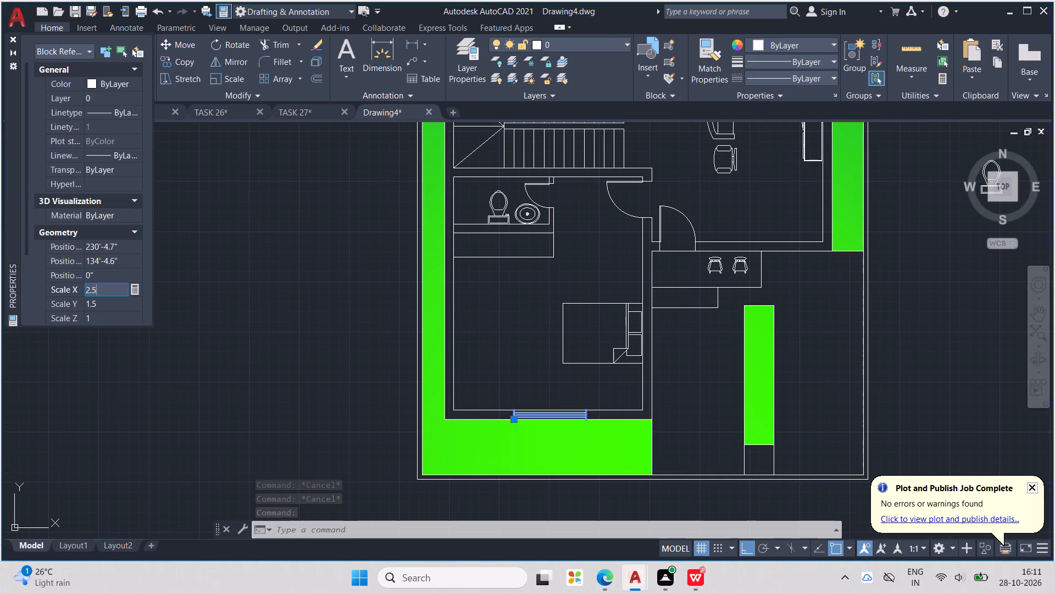
pyautogui.click(96, 320)
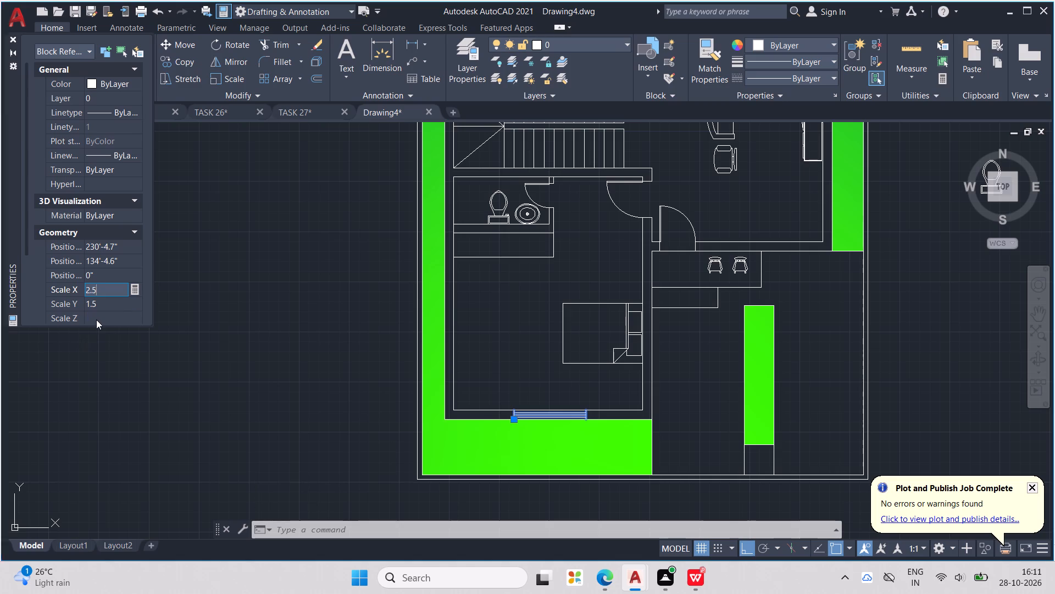
pyautogui.press('Escape')
pyautogui.press('Escape')
pyautogui.press('Escape')
pyautogui.press('Escape')
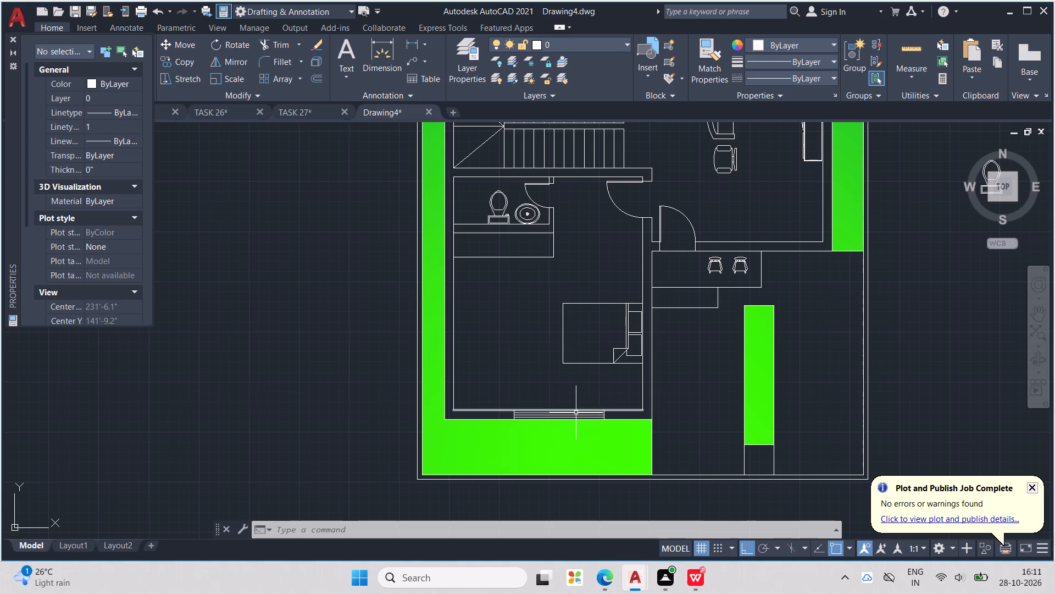
# Draw a line across the south wall's thickness at the east end of the window.
pyautogui.press('l')
pyautogui.press('Return')
pyautogui.scroll(1, 604, 426)
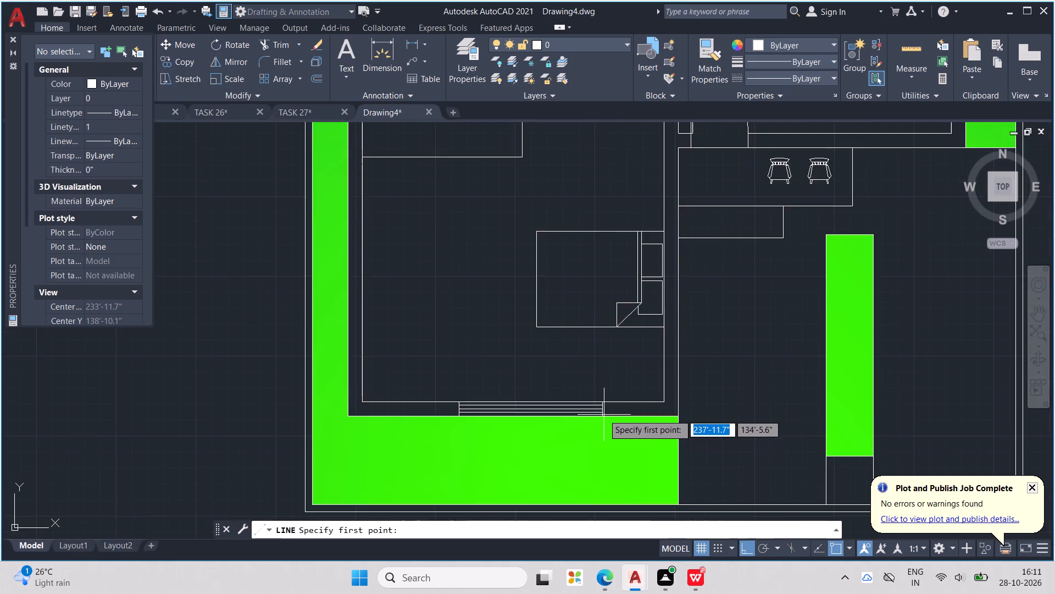
pyautogui.scroll(2, 603, 412)
pyautogui.click(595, 388)
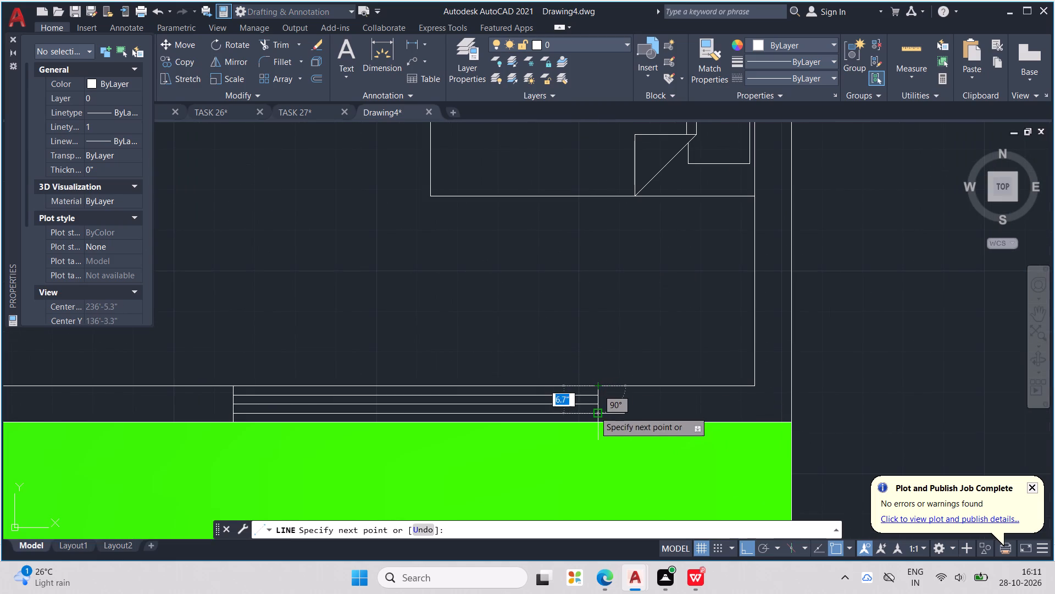
pyautogui.click(596, 422)
pyautogui.press('Escape')
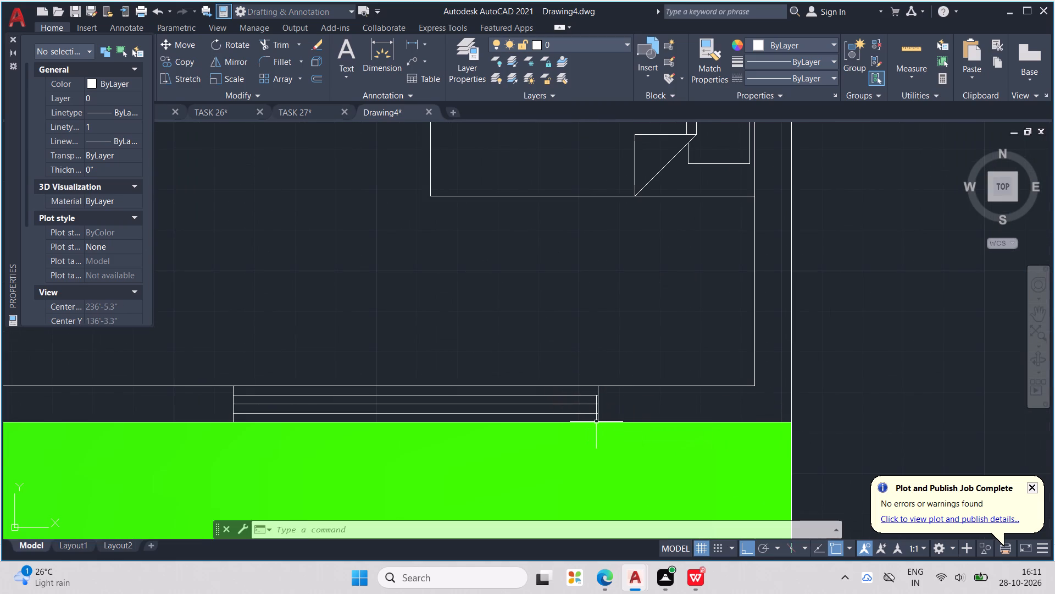
pyautogui.press('Escape')
pyautogui.press('Escape')
pyautogui.press('Escape')
pyautogui.press('Escape')
# Draw a line across the south wall's thickness at the west end of the window.
pyautogui.press('l')
pyautogui.press('Return')
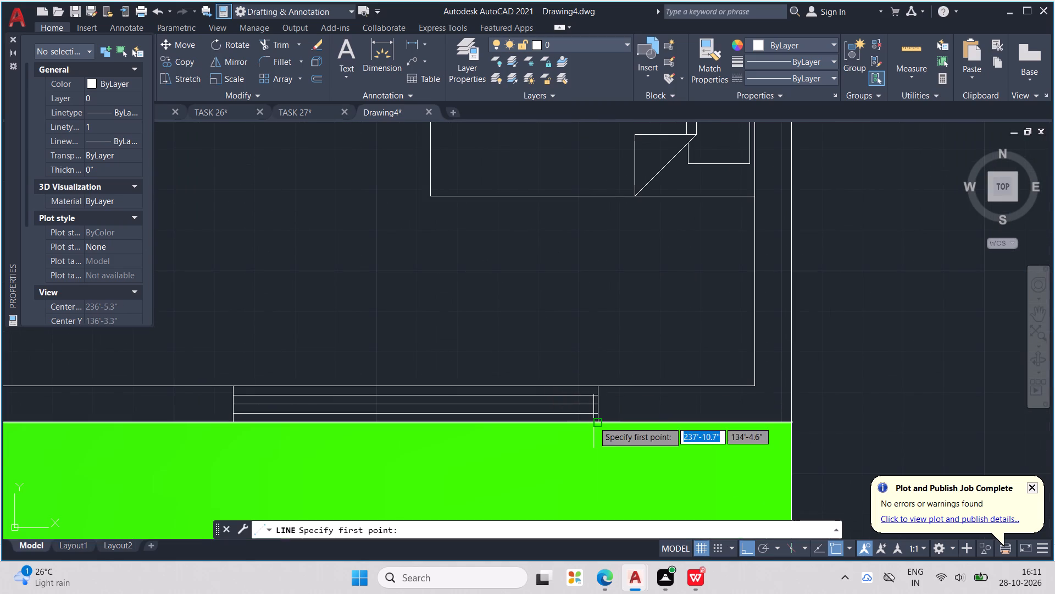
pyautogui.moveTo(504, 353); pyautogui.dragTo(802, 301, button='middle')
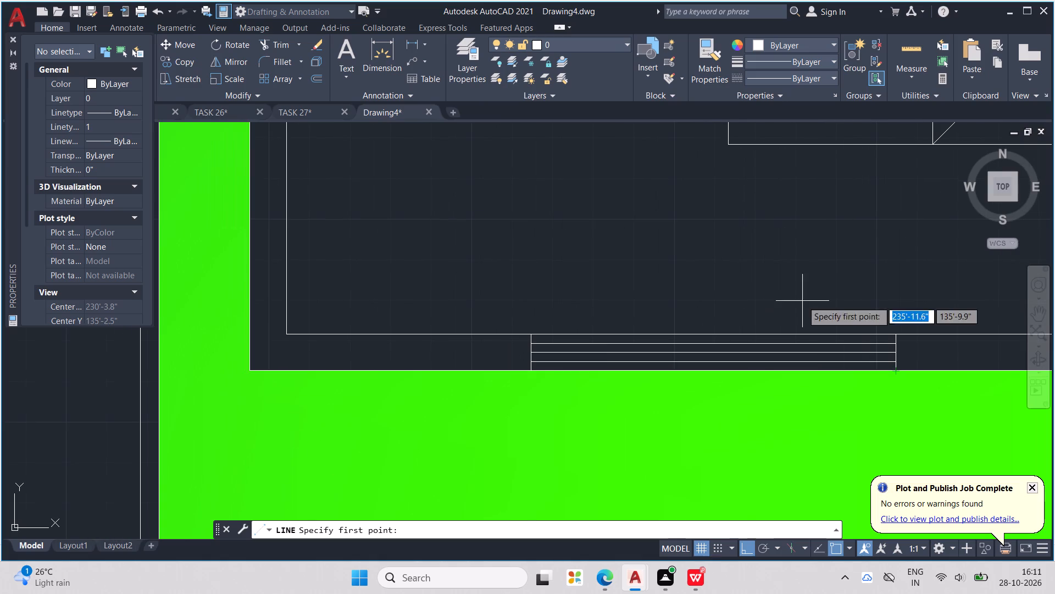
pyautogui.scroll(1, 530, 333)
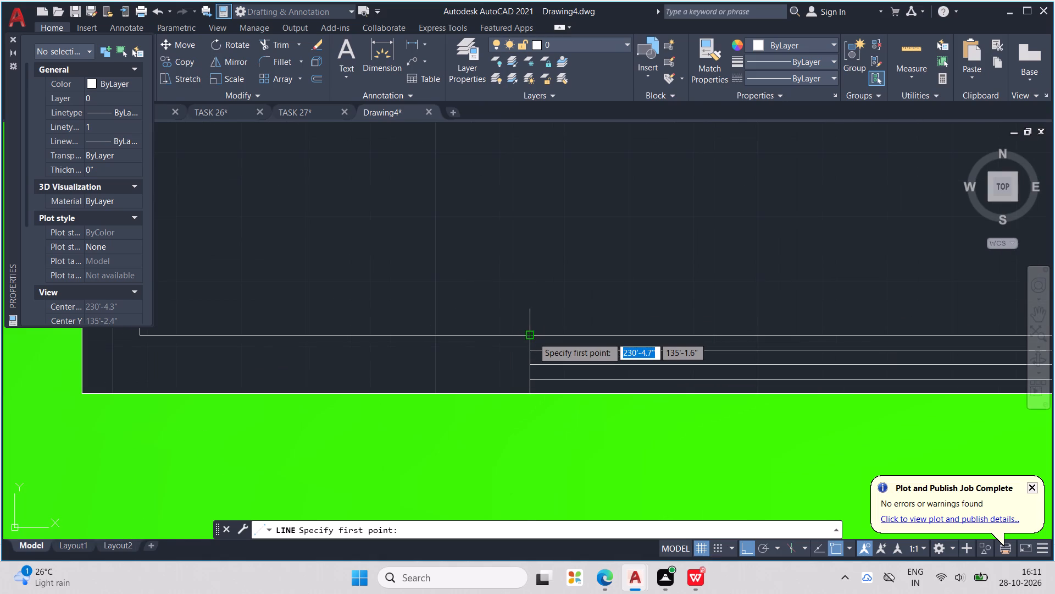
pyautogui.scroll(1, 533, 337)
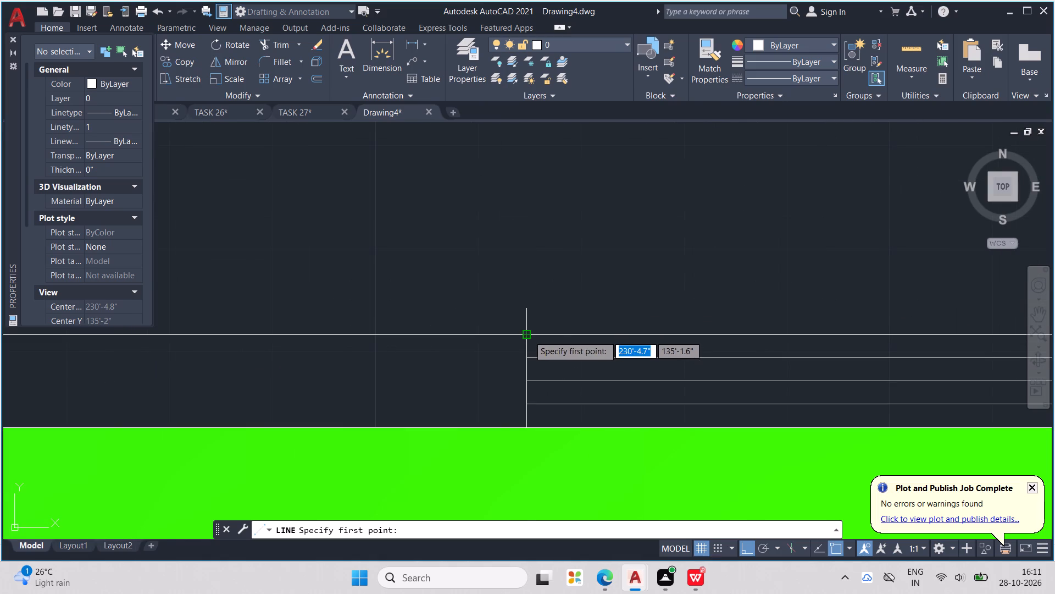
pyautogui.click(529, 335)
pyautogui.click(525, 423)
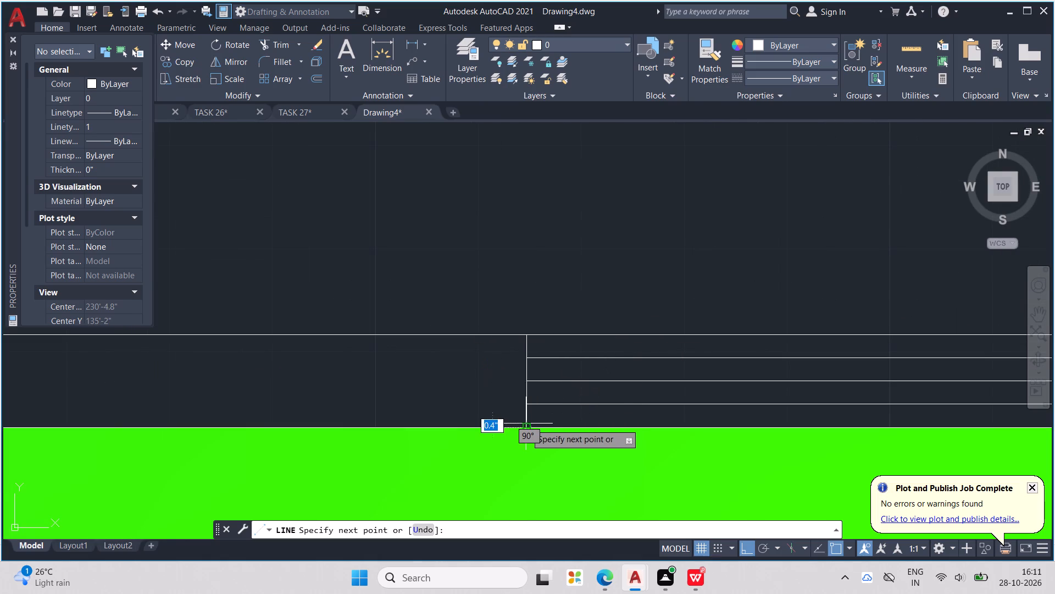
pyautogui.press('Escape')
pyautogui.press('Escape')
pyautogui.press('Escape')
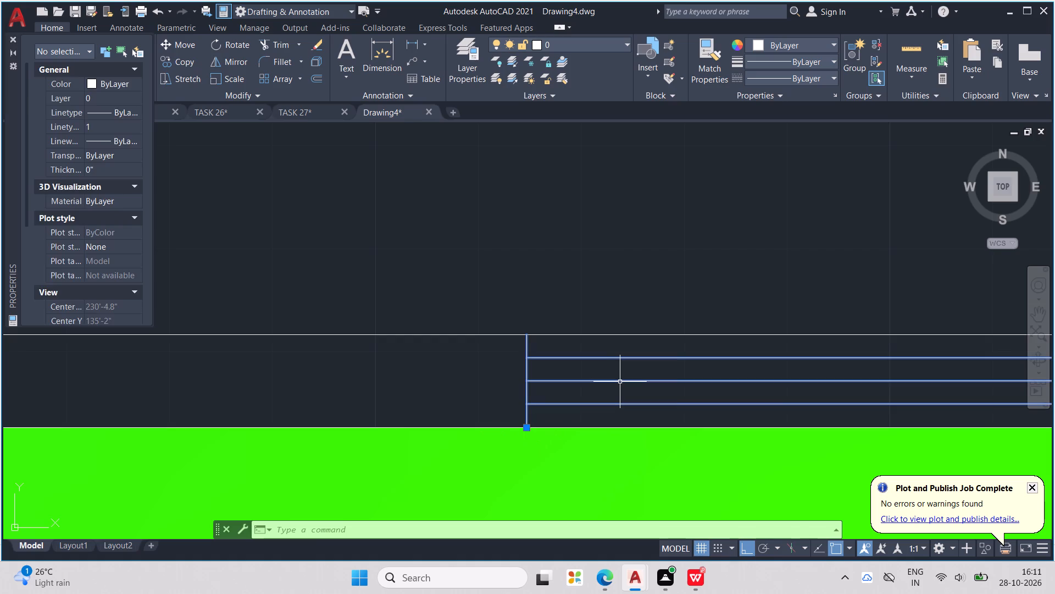
# Copy the south wall window block and paste the copy in the empty area west of the plot.
pyautogui.click(620, 382)
pyautogui.hotkey('ctrl', 'c')
pyautogui.hotkey('ctrl', 'v')
pyautogui.scroll(-1, 620, 382)
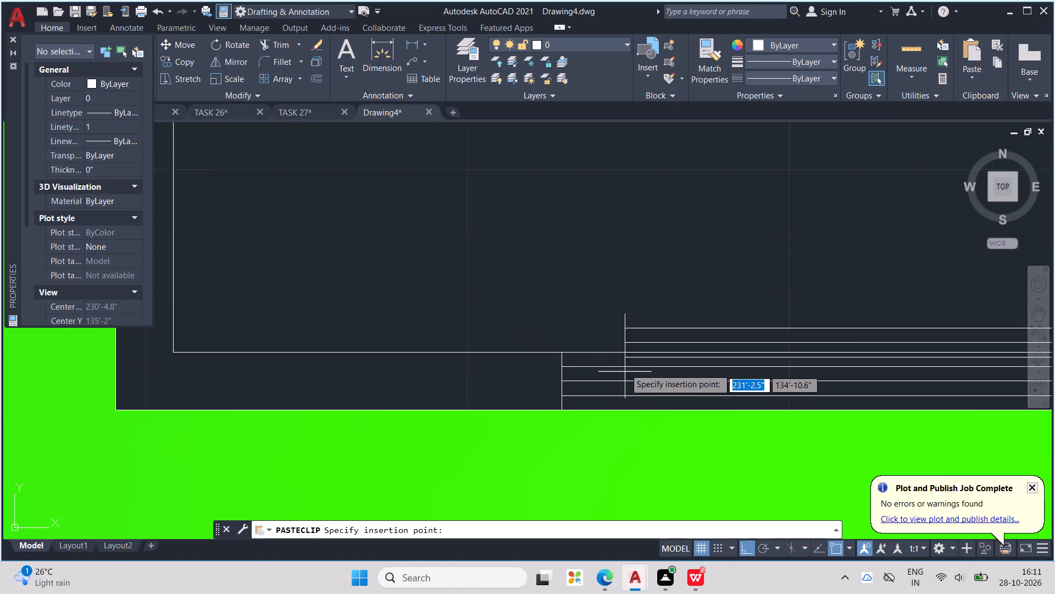
pyautogui.scroll(-3, 617, 342)
pyautogui.moveTo(574, 301); pyautogui.dragTo(629, 335, button='middle')
pyautogui.moveTo(329, 321); pyautogui.dragTo(330, 322)
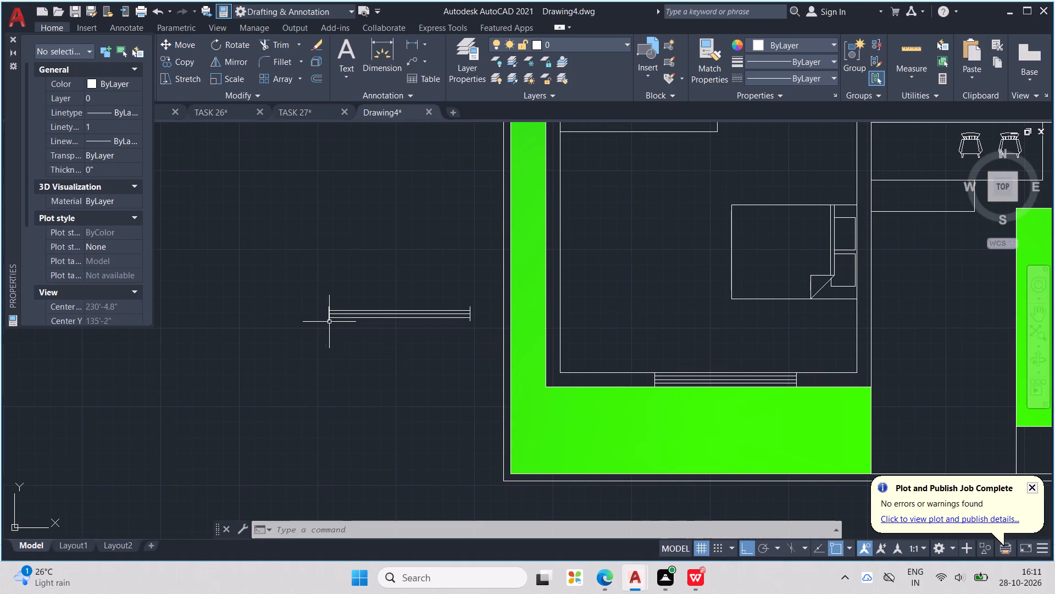
pyautogui.moveTo(330, 322); pyautogui.dragTo(387, 335)
# Rotate the window copy outside the plot by 90° so that it runs north to south.
pyautogui.moveTo(389, 335); pyautogui.dragTo(473, 354, button='middle')
pyautogui.click(471, 331)
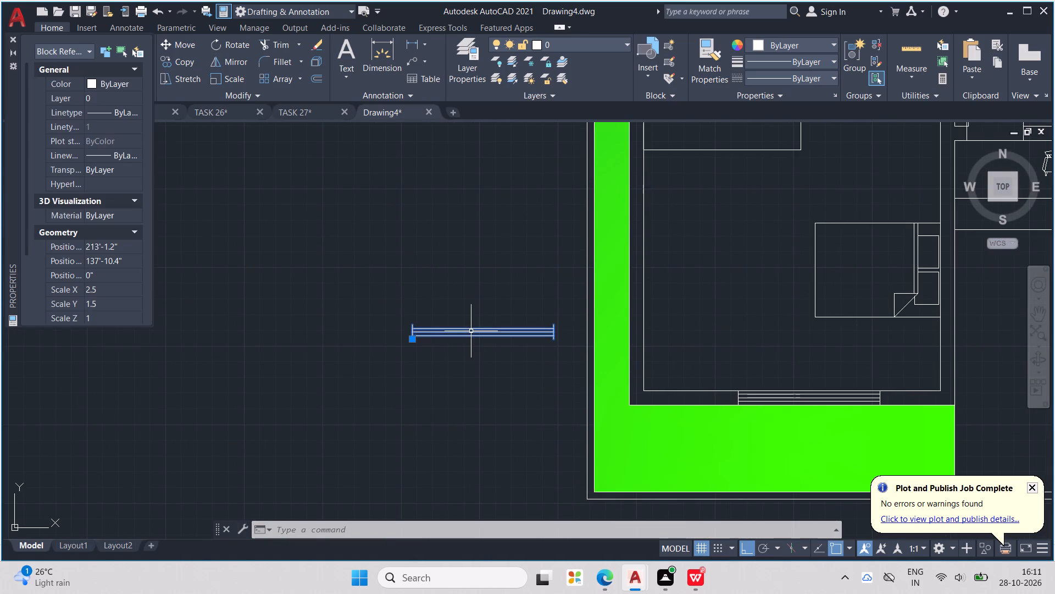
pyautogui.press('r')
pyautogui.press('o')
pyautogui.press('Return')
pyautogui.click(469, 329)
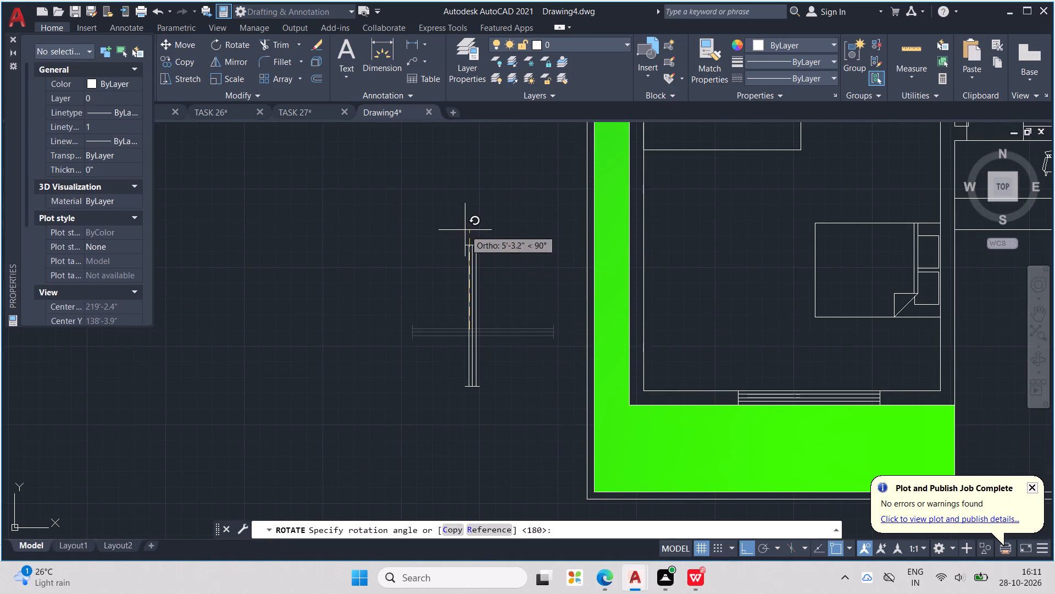
pyautogui.click(465, 230)
# Copy the rotated window and paste it into the south bedroom's west wall.
pyautogui.click(477, 287)
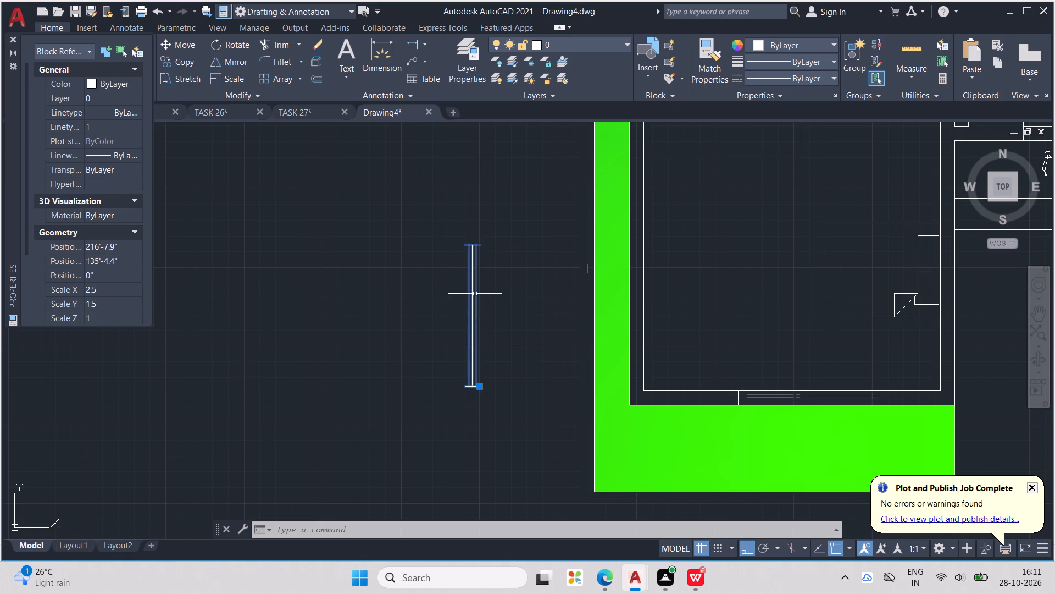
pyautogui.hotkey('ctrl', 'c')
pyautogui.hotkey('ctrl', 'v')
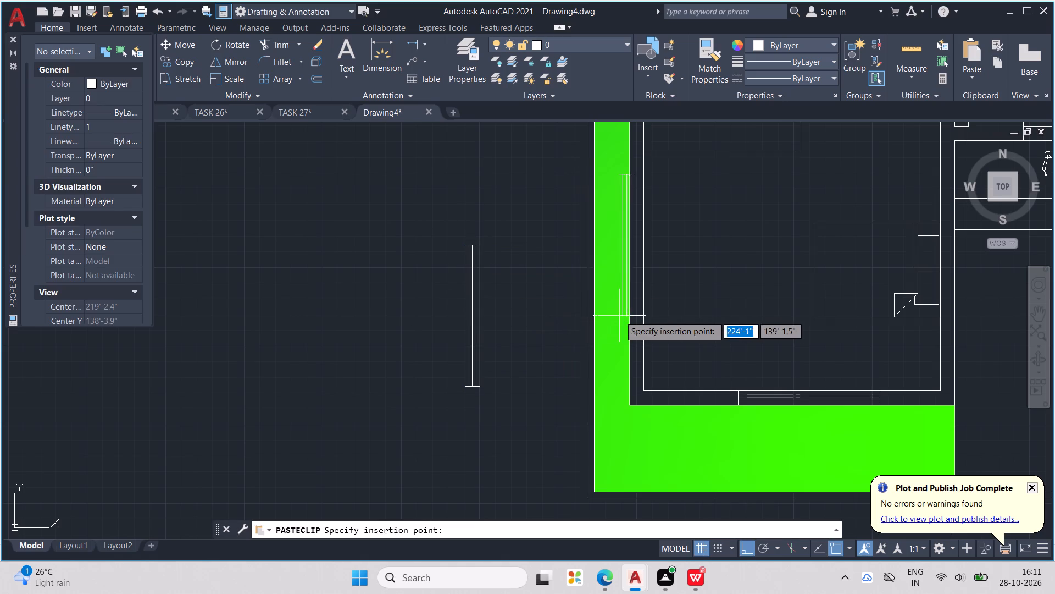
pyautogui.moveTo(619, 316); pyautogui.dragTo(568, 359, button='middle')
pyautogui.scroll(-1, 619, 316)
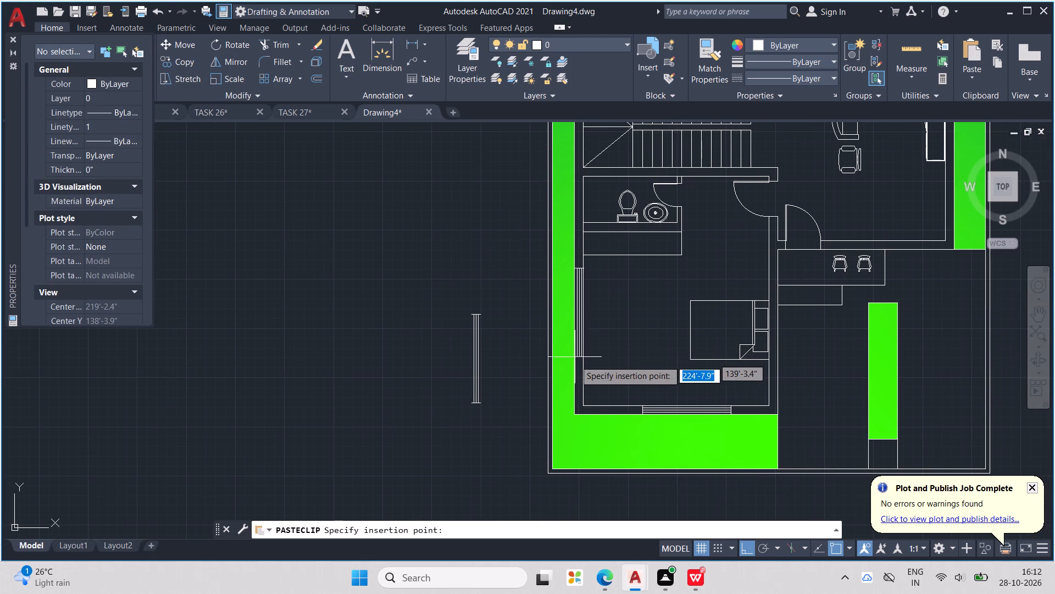
pyautogui.click(575, 366)
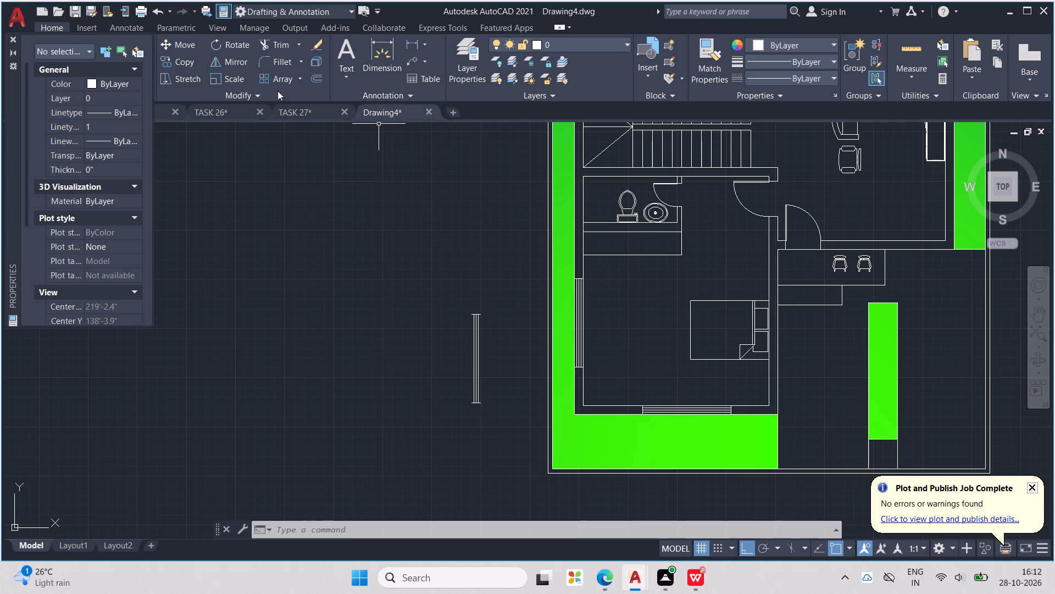
# Draw a line across the west wall's thickness at the north end of its window.
pyautogui.click(15, 41)
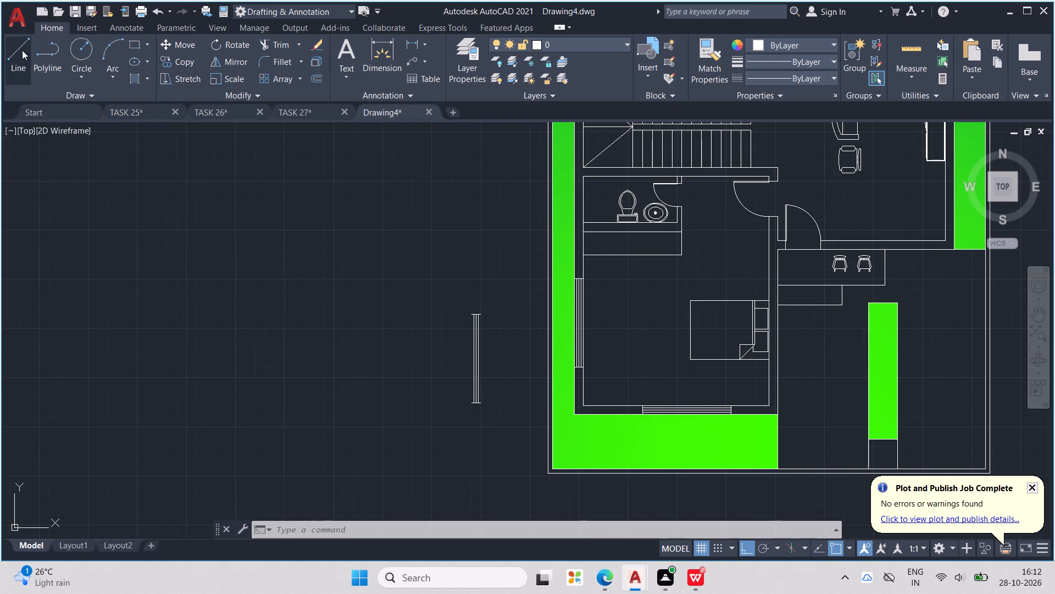
pyautogui.click(22, 50)
pyautogui.scroll(3, 579, 290)
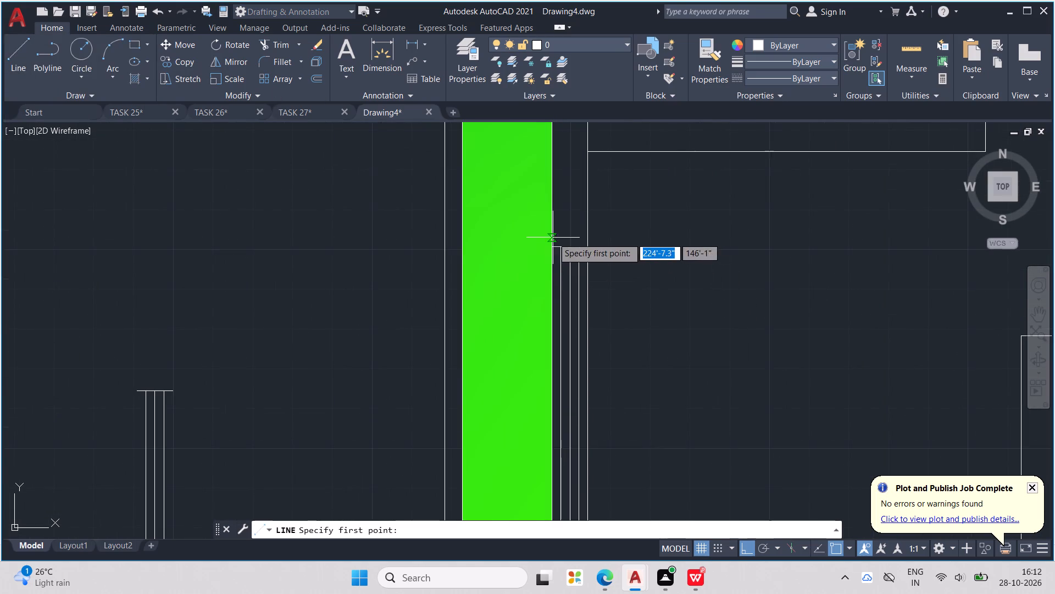
pyautogui.scroll(2, 560, 241)
pyautogui.click(540, 256)
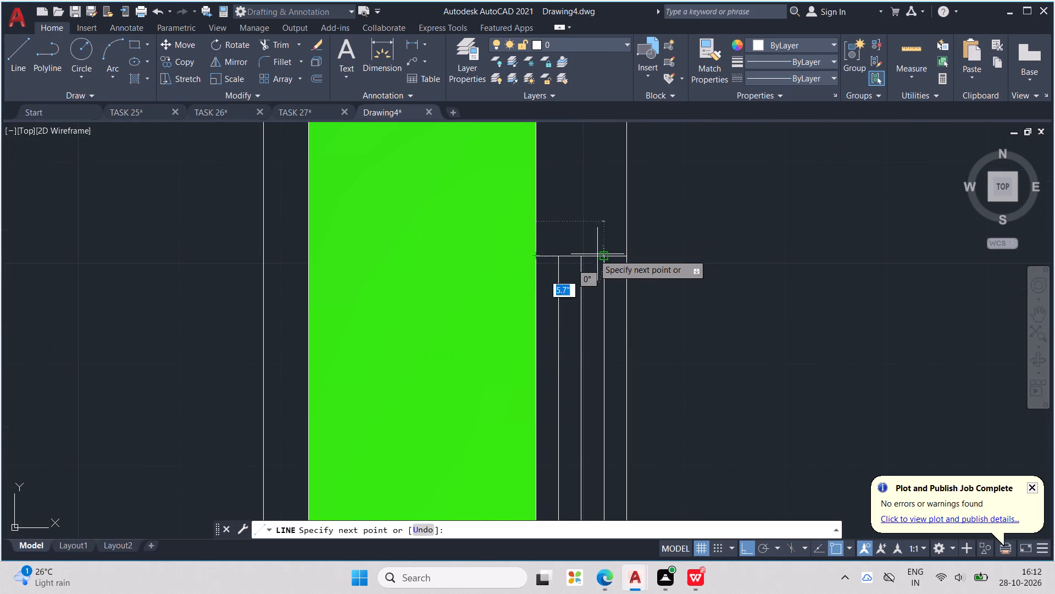
pyautogui.click(628, 254)
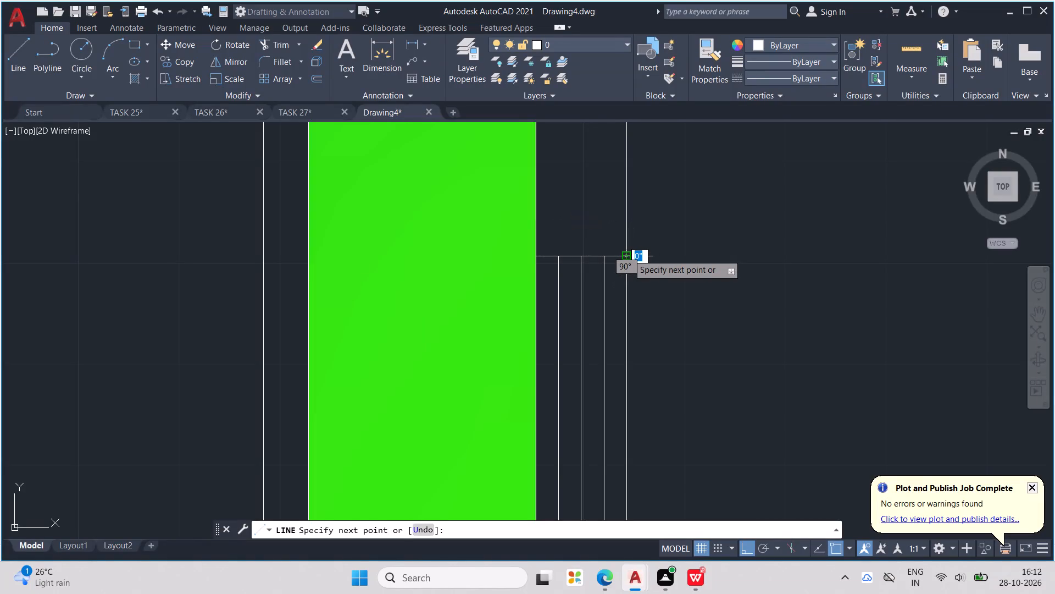
pyautogui.press('Escape')
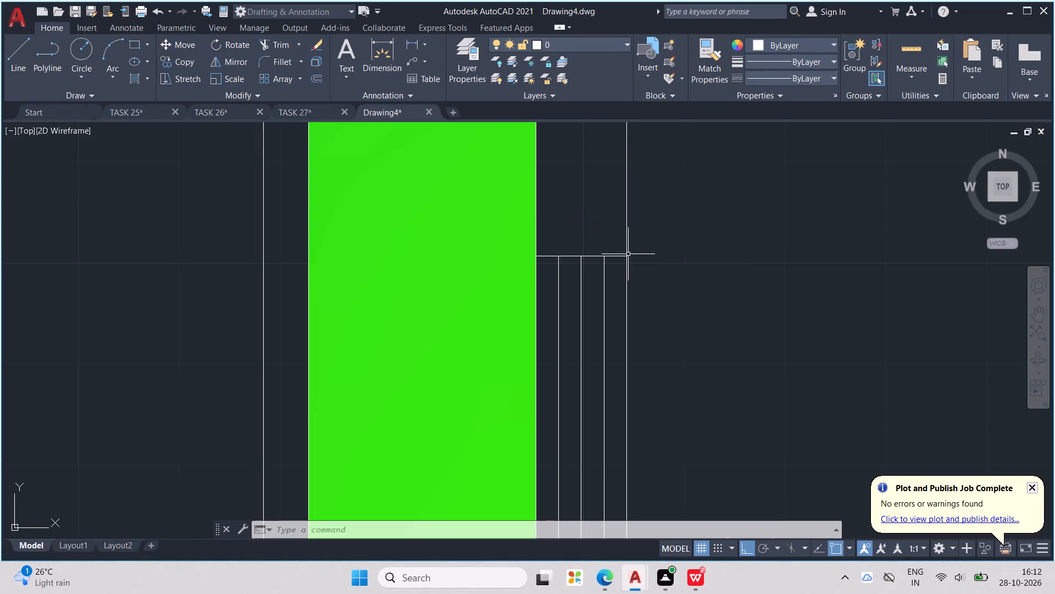
# Draw a line across the west wall's thickness at the south end of the south bedroom's window.
pyautogui.press('l')
pyautogui.press('Return')
pyautogui.scroll(-2, 629, 239)
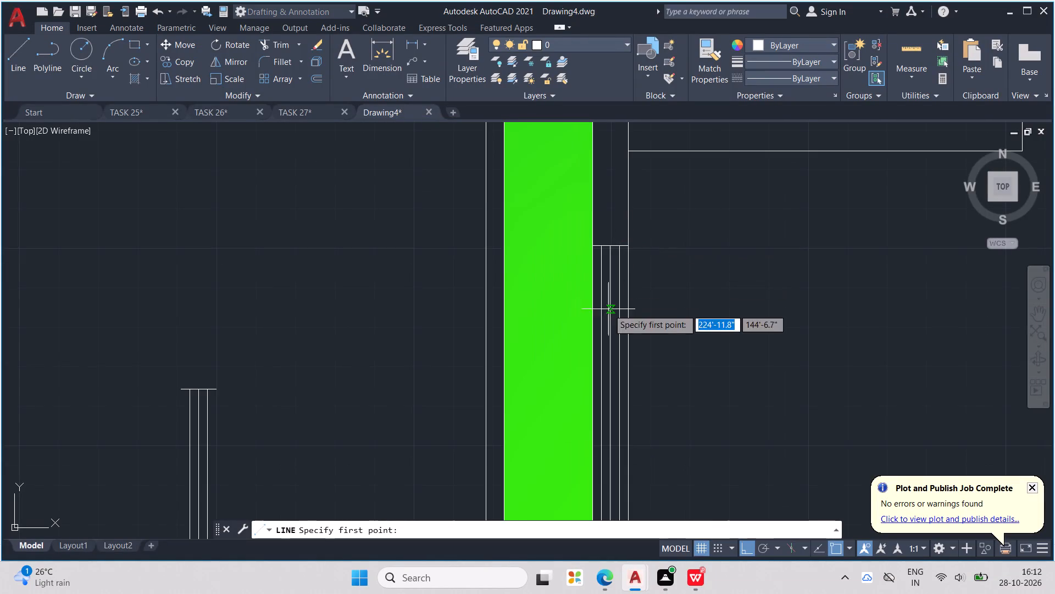
pyautogui.moveTo(608, 309); pyautogui.dragTo(571, 255, button='middle')
pyautogui.scroll(-2, 571, 255)
pyautogui.scroll(2, 563, 385)
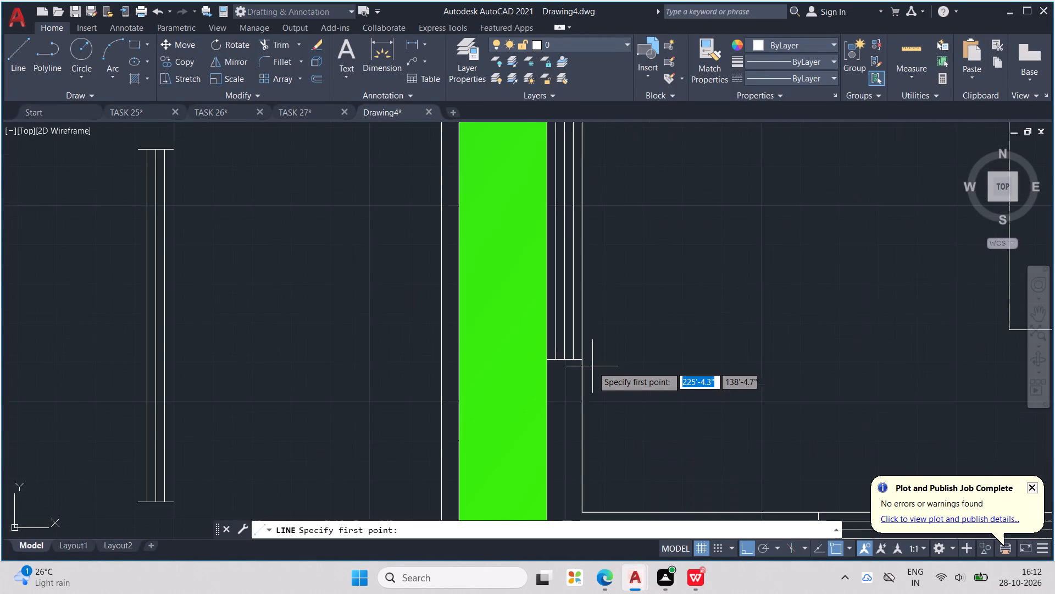
pyautogui.scroll(2, 592, 365)
pyautogui.click(564, 355)
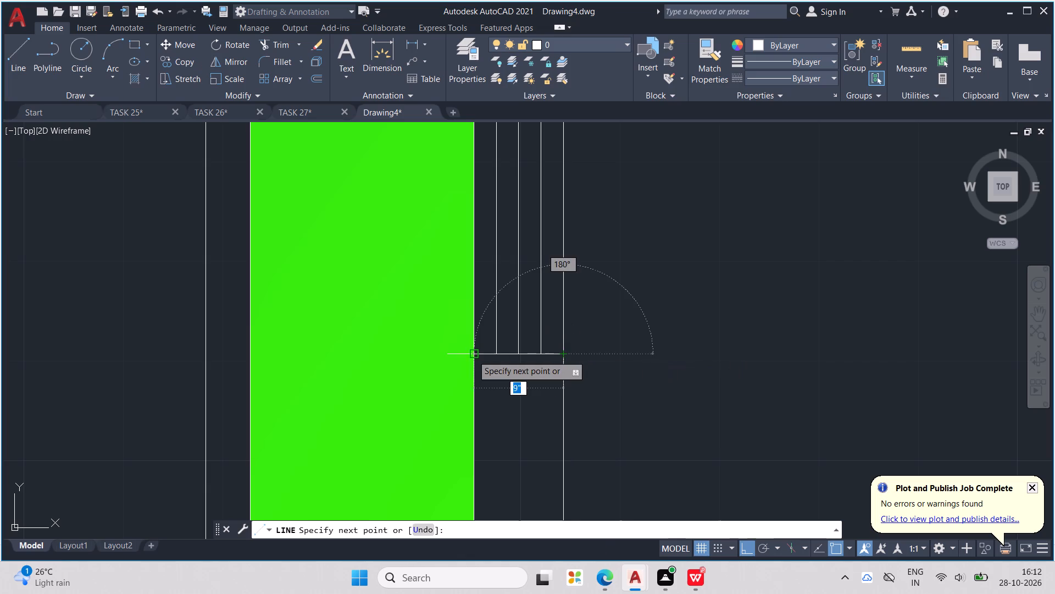
pyautogui.click(473, 355)
pyautogui.press('Escape')
pyautogui.scroll(-3, 525, 331)
pyautogui.press('Escape')
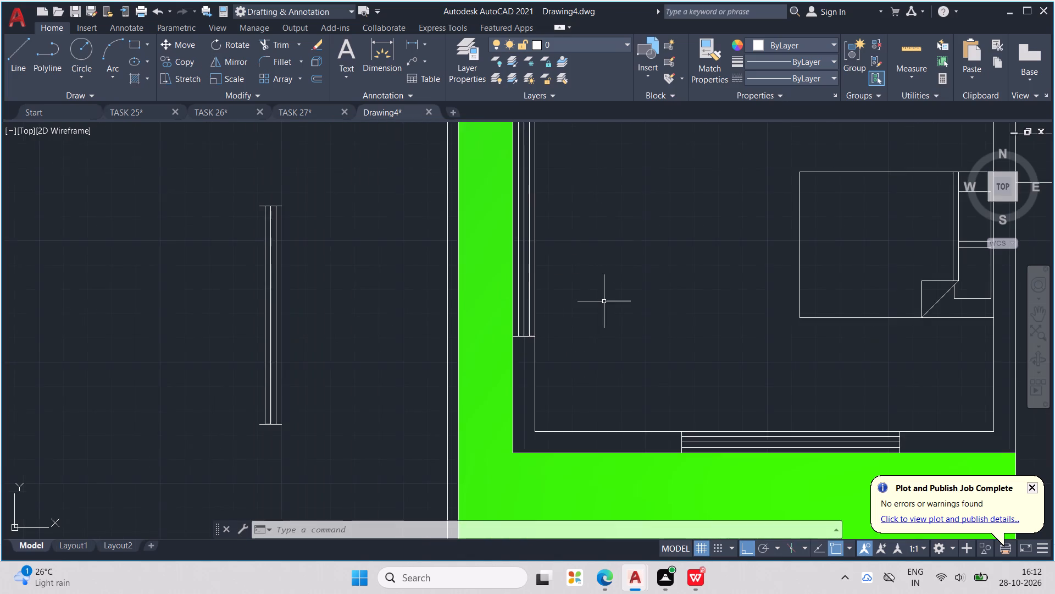
# Paste another copy of the rotated window into the west wall just north of the staircase.
pyautogui.scroll(-2, 604, 301)
pyautogui.moveTo(604, 301); pyautogui.dragTo(482, 340, button='middle')
pyautogui.scroll(-1, 604, 301)
pyautogui.press('Escape')
pyautogui.hotkey('ctrl', 'v')
pyautogui.moveTo(485, 329); pyautogui.dragTo(509, 491, button='middle')
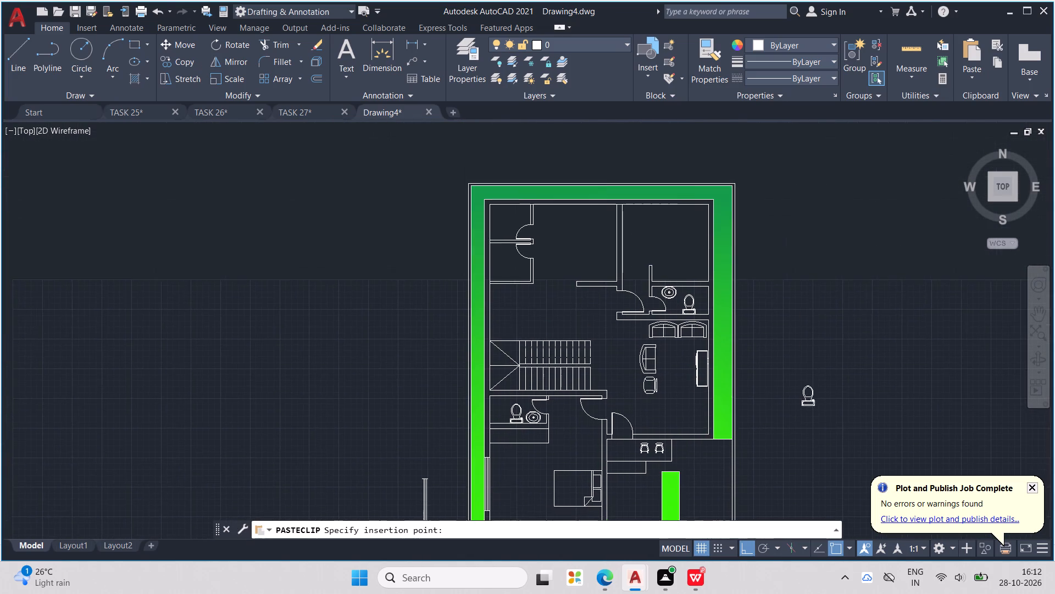
pyautogui.scroll(2, 498, 318)
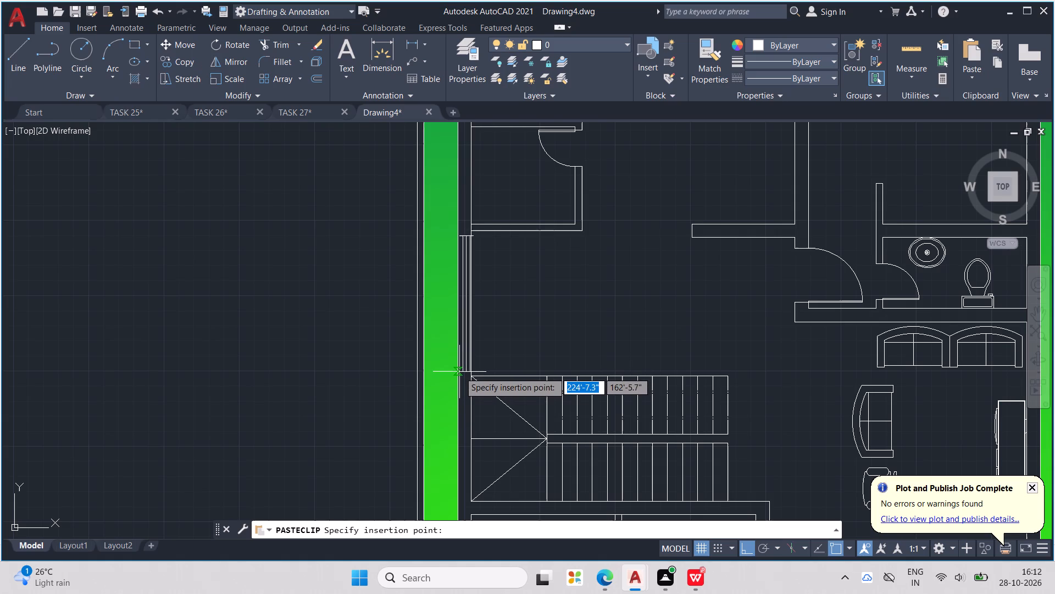
pyautogui.click(457, 367)
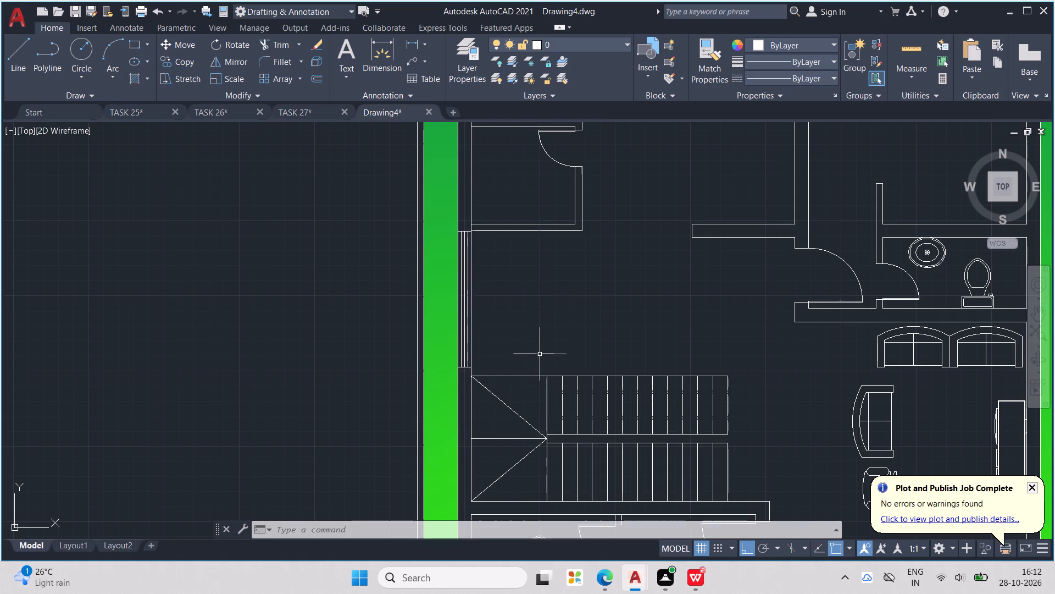
pyautogui.press('Escape')
# Shift the window north of the staircase slightly south along the west wall, closer to the stairs.
pyautogui.click(465, 280)
pyautogui.scroll(2, 469, 358)
pyautogui.moveTo(501, 362); pyautogui.dragTo(513, 335, button='middle')
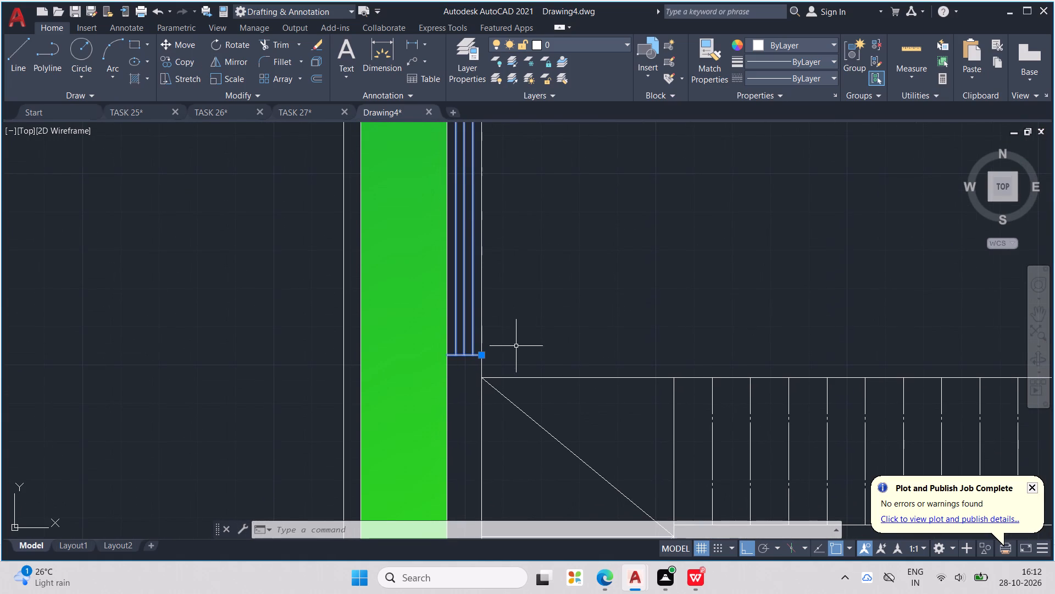
pyautogui.scroll(2, 517, 349)
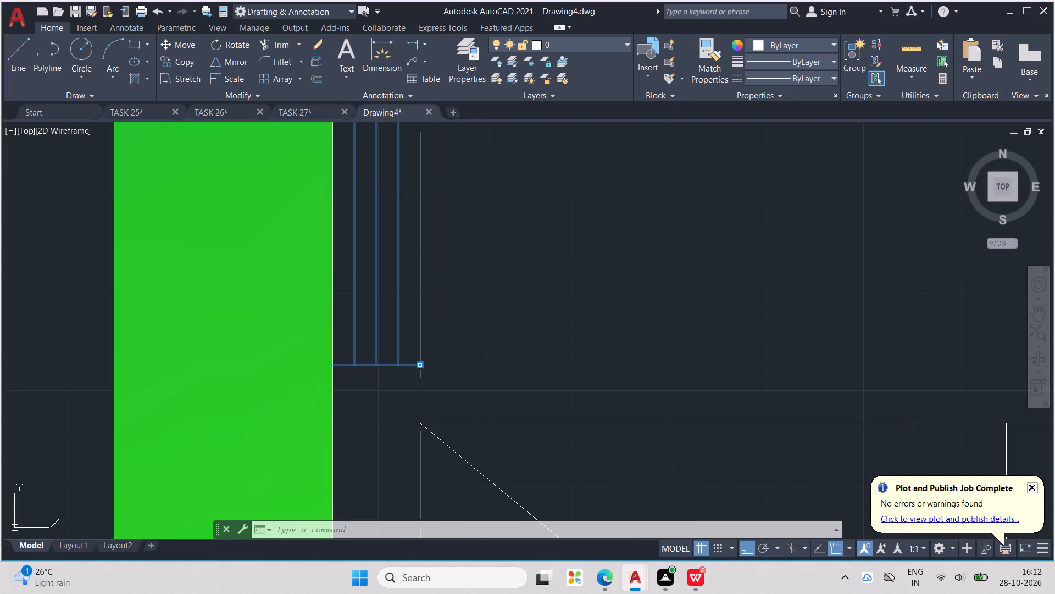
pyautogui.moveTo(422, 366); pyautogui.dragTo(421, 393)
pyautogui.click(419, 398)
pyautogui.scroll(-3, 474, 360)
pyautogui.press('Escape')
pyautogui.moveTo(494, 323); pyautogui.dragTo(498, 369, button='middle')
pyautogui.press('Escape')
pyautogui.press('Escape')
pyautogui.press('Escape')
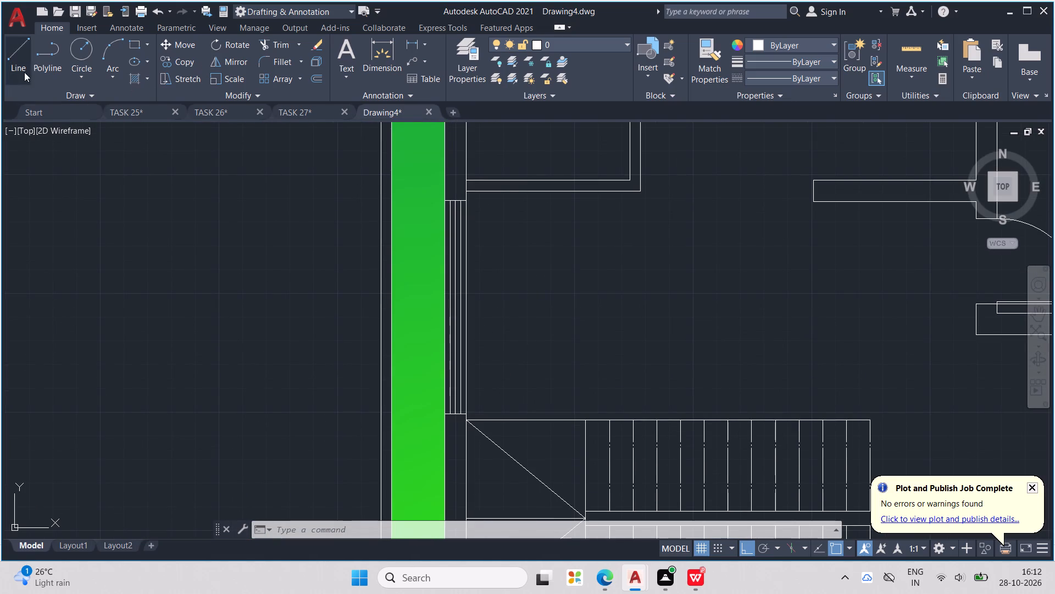
# Draw a line across the west wall's thickness at the north end of the window beside the staircase.
pyautogui.click(21, 58)
pyautogui.scroll(1, 453, 189)
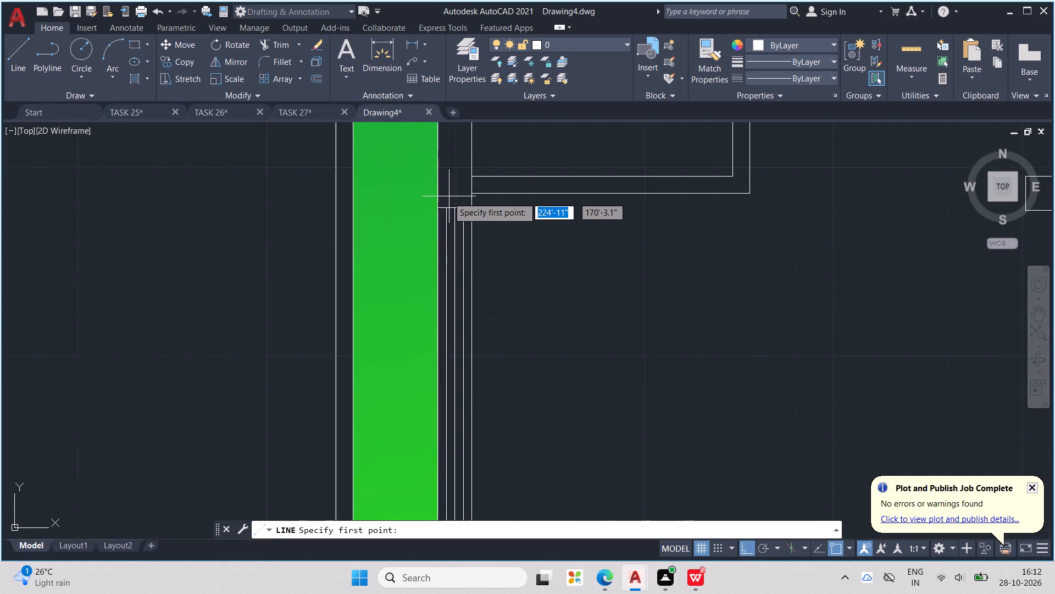
pyautogui.scroll(2, 445, 200)
pyautogui.click(423, 221)
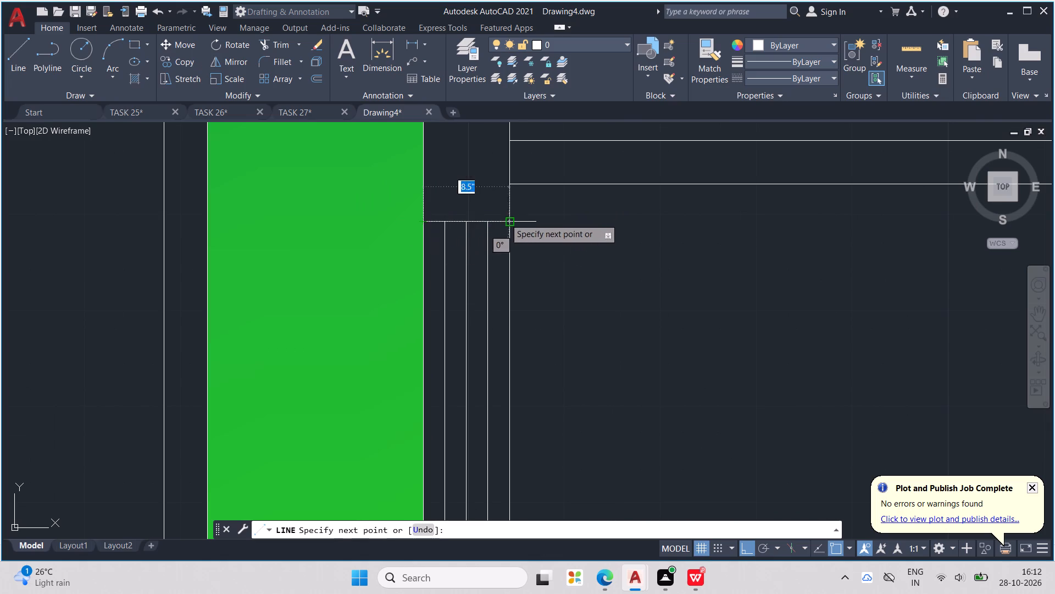
pyautogui.click(507, 219)
pyautogui.press('Escape')
pyautogui.press('Escape')
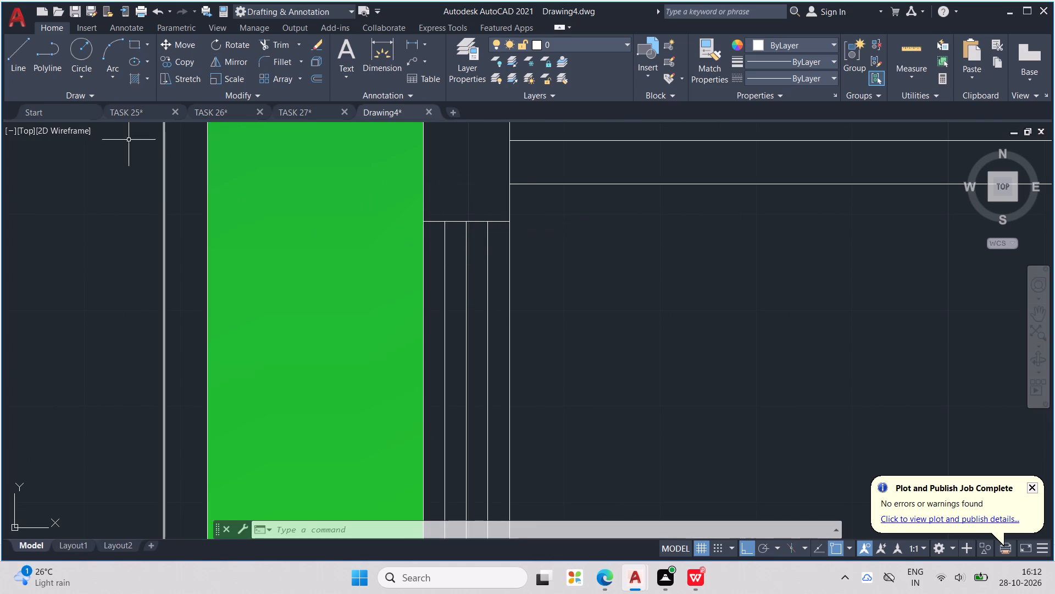
# Draw a line across the west wall's thickness at the south end of the window beside the staircase.
pyautogui.click(13, 53)
pyautogui.scroll(-2, 483, 201)
pyautogui.scroll(-1, 484, 299)
pyautogui.moveTo(484, 299); pyautogui.dragTo(502, 195, button='middle')
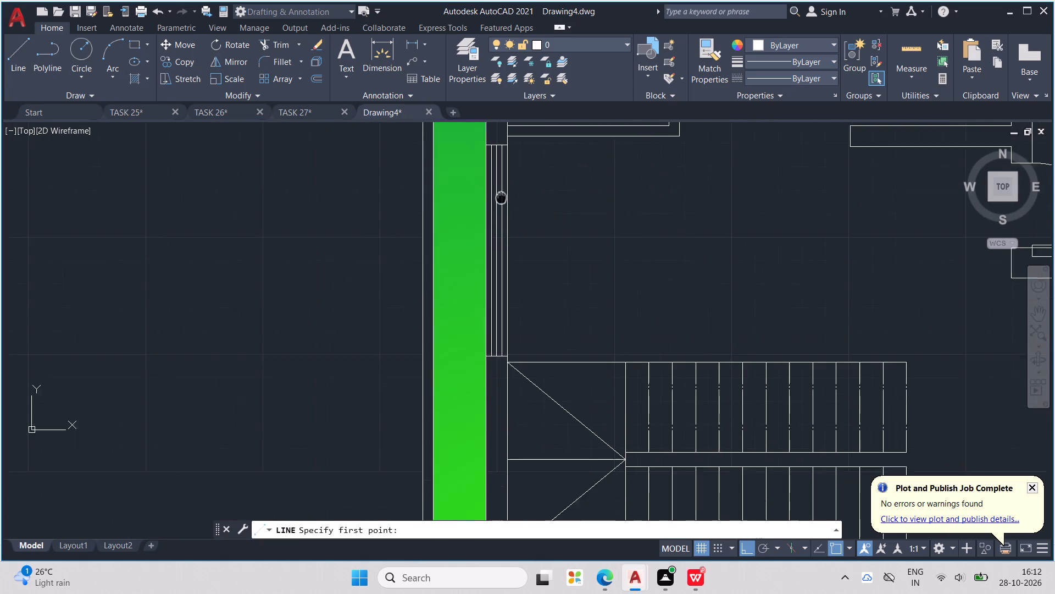
pyautogui.moveTo(502, 195); pyautogui.dragTo(502, 190, button='middle')
pyautogui.scroll(4, 487, 338)
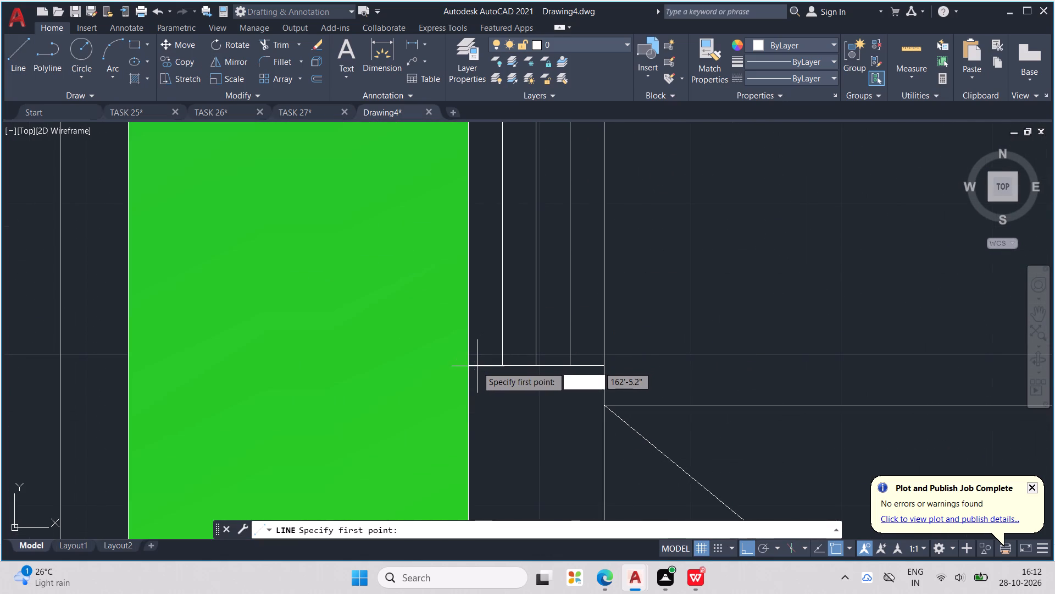
pyautogui.click(469, 365)
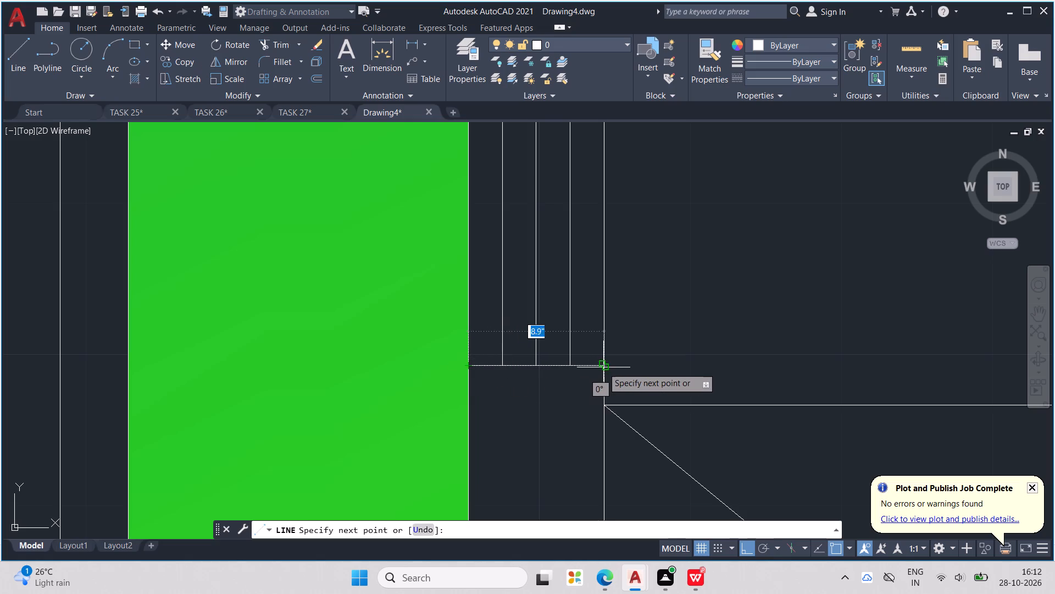
pyautogui.click(603, 367)
pyautogui.press('Escape')
pyautogui.scroll(-3, 611, 359)
pyautogui.press('Escape')
pyautogui.press('Escape')
pyautogui.press('Escape')
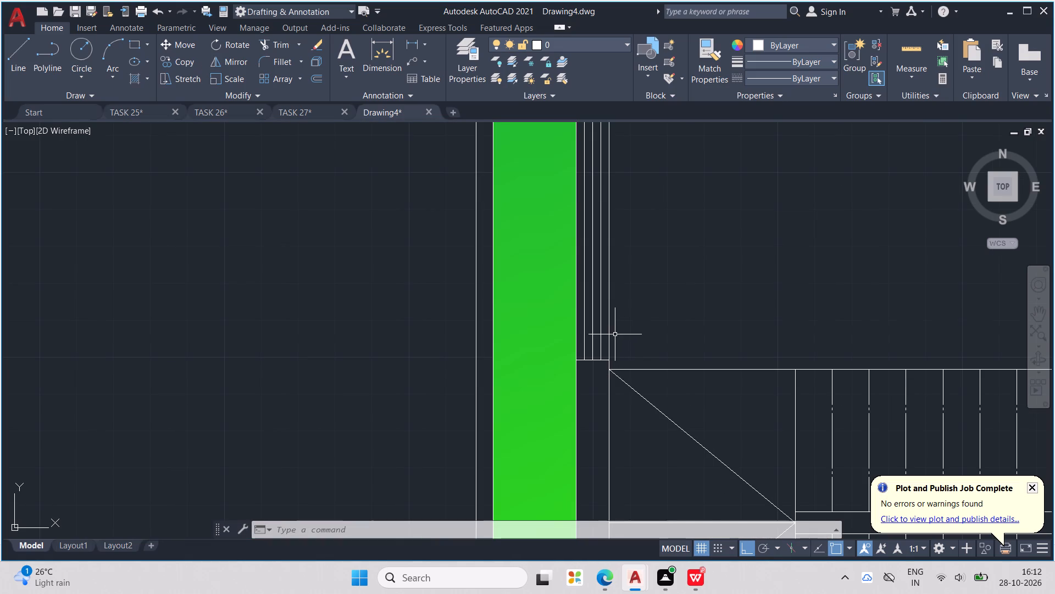
# Copy the south bedroom's south wall window and paste it into the living room's south wall, east of the entrance door.
pyautogui.scroll(-2, 615, 334)
pyautogui.moveTo(613, 332); pyautogui.dragTo(448, 303, button='middle')
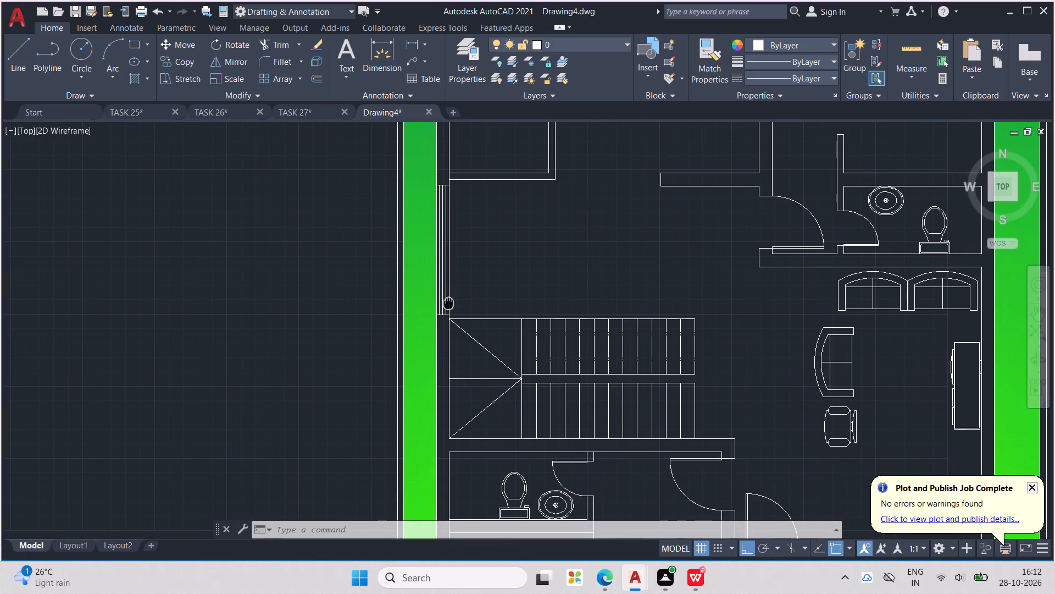
pyautogui.moveTo(448, 303); pyautogui.dragTo(447, 302, button='middle')
pyautogui.scroll(-1, 553, 301)
pyautogui.moveTo(599, 337); pyautogui.dragTo(531, 163, button='middle')
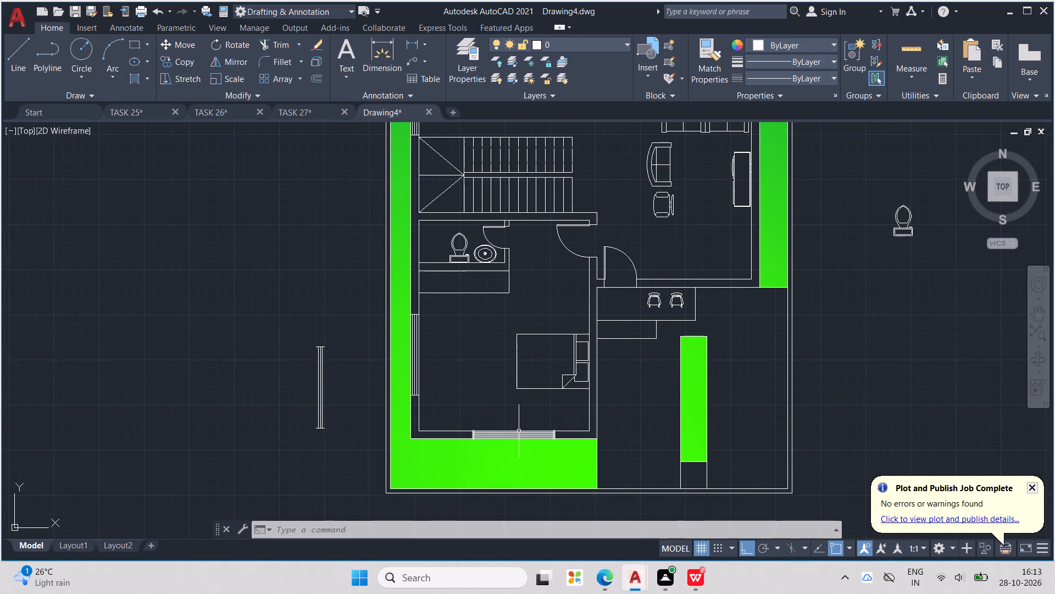
pyautogui.click(519, 431)
pyautogui.hotkey('ctrl', 'c')
pyautogui.hotkey('ctrl', 'v')
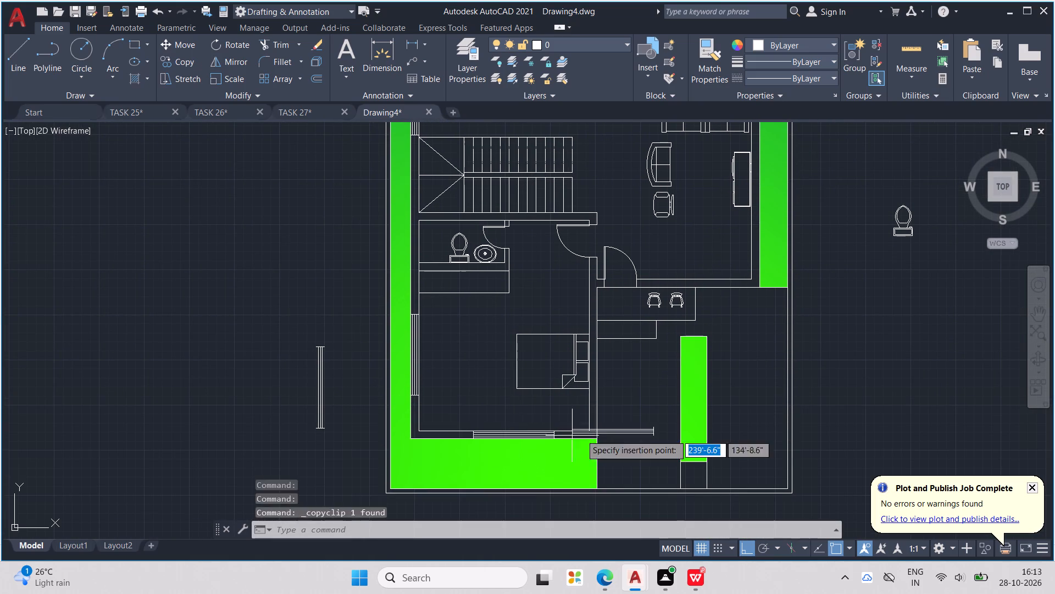
pyautogui.scroll(2, 677, 284)
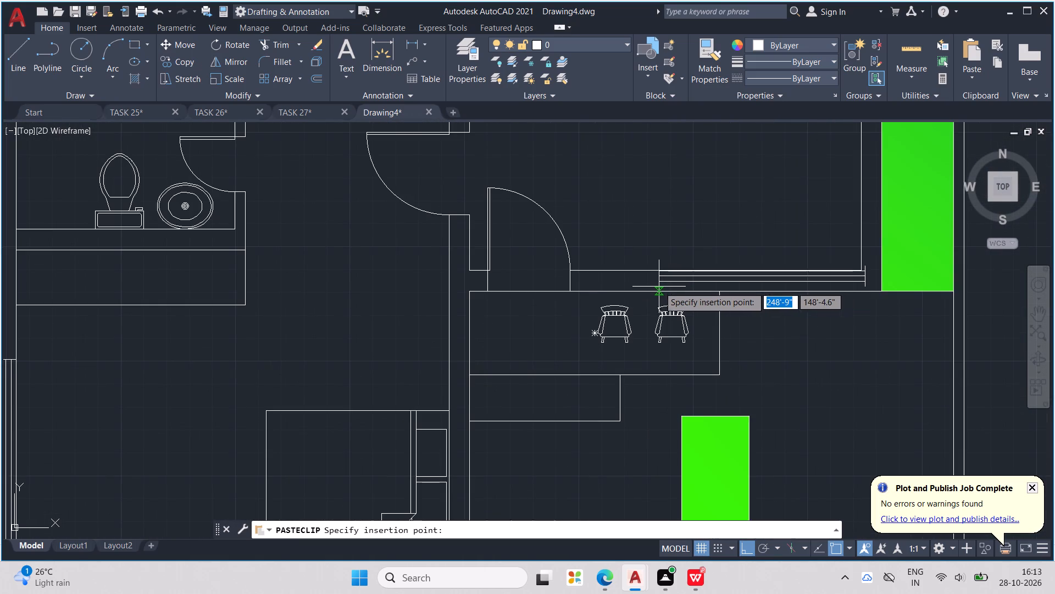
pyautogui.scroll(1, 659, 287)
pyautogui.click(602, 294)
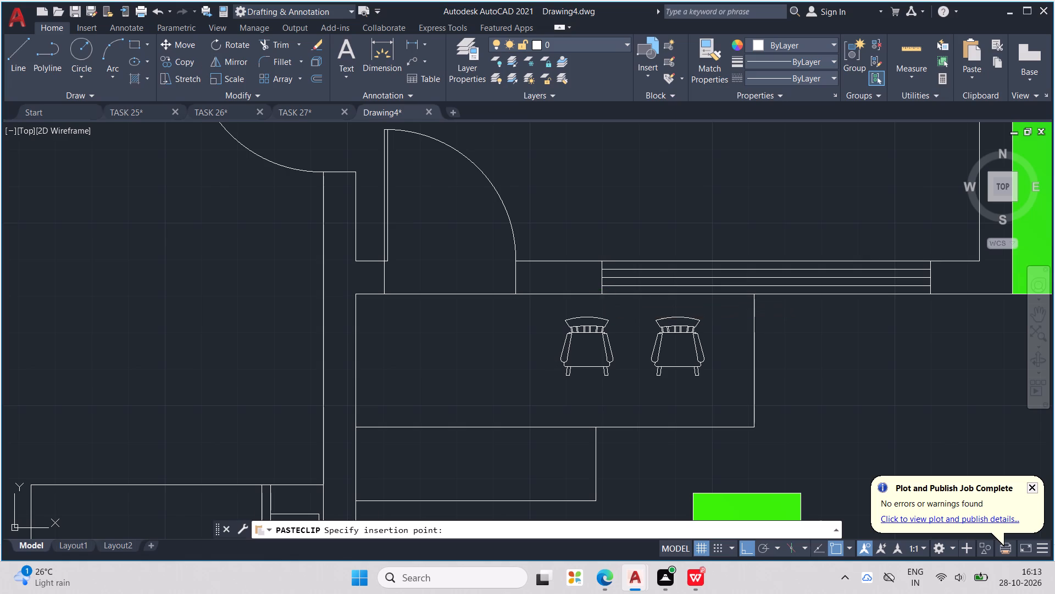
# Paste another copy of the horizontal window into the north wall of the northwest room, east of its two small corner rooms.
pyautogui.scroll(-2, 629, 289)
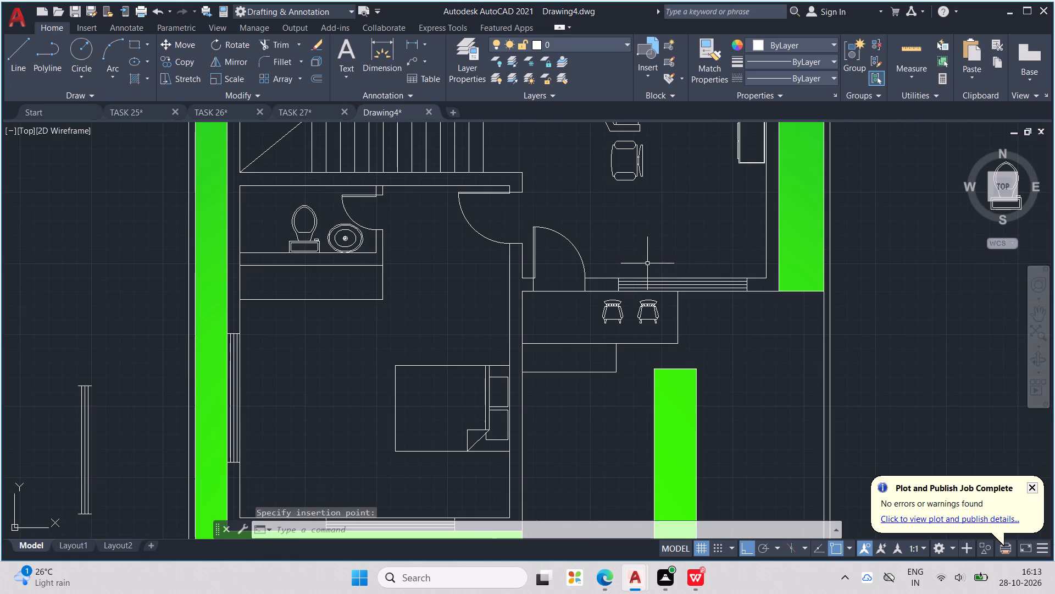
pyautogui.moveTo(645, 256); pyautogui.dragTo(641, 349, button='middle')
pyautogui.scroll(-1, 646, 263)
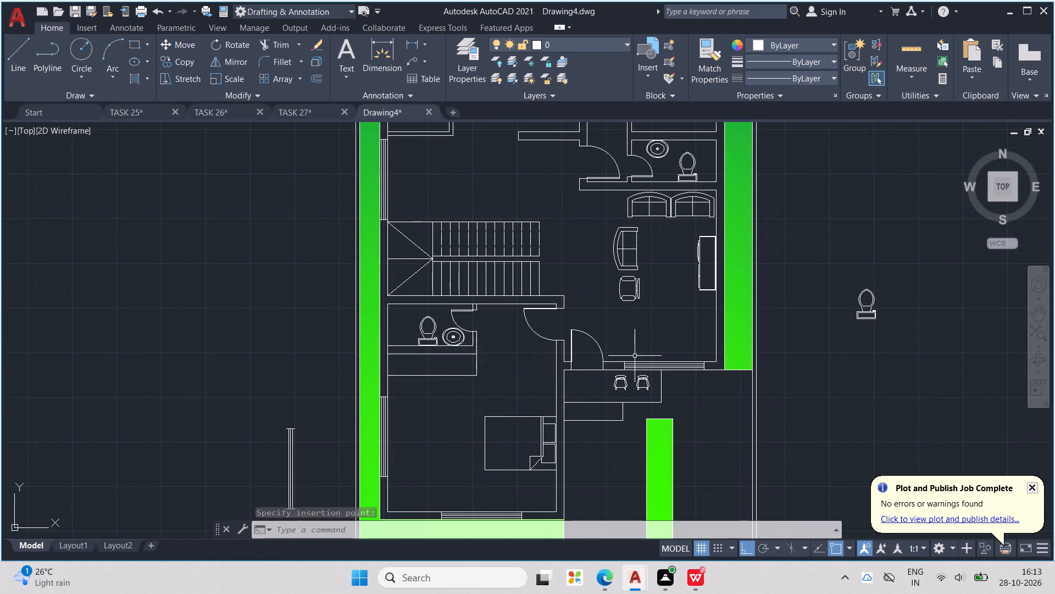
pyautogui.hotkey('ctrl', 'v')
pyautogui.scroll(-2, 606, 305)
pyautogui.scroll(2, 527, 166)
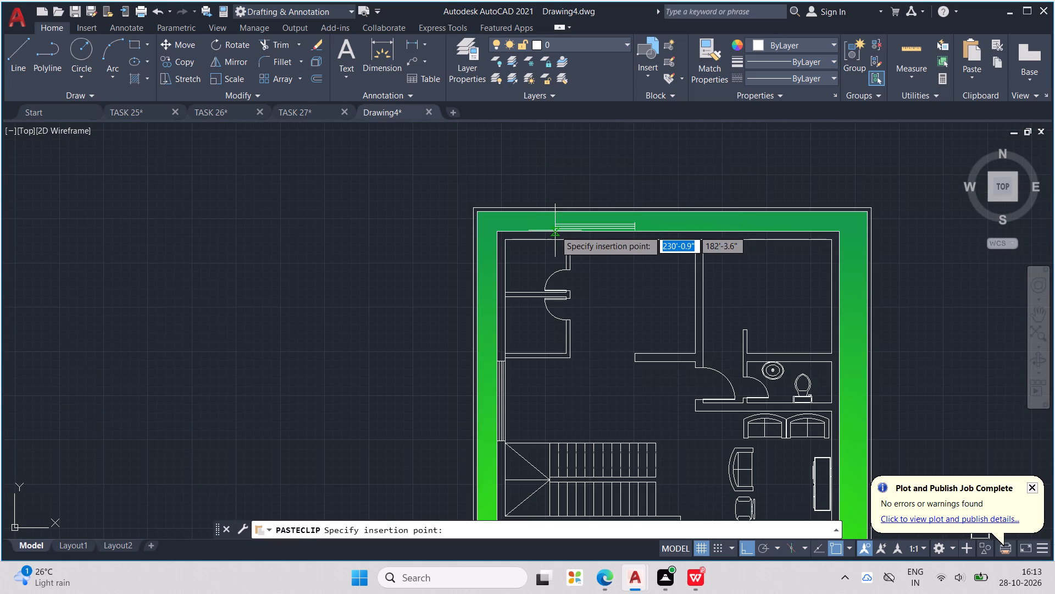
pyautogui.scroll(3, 596, 246)
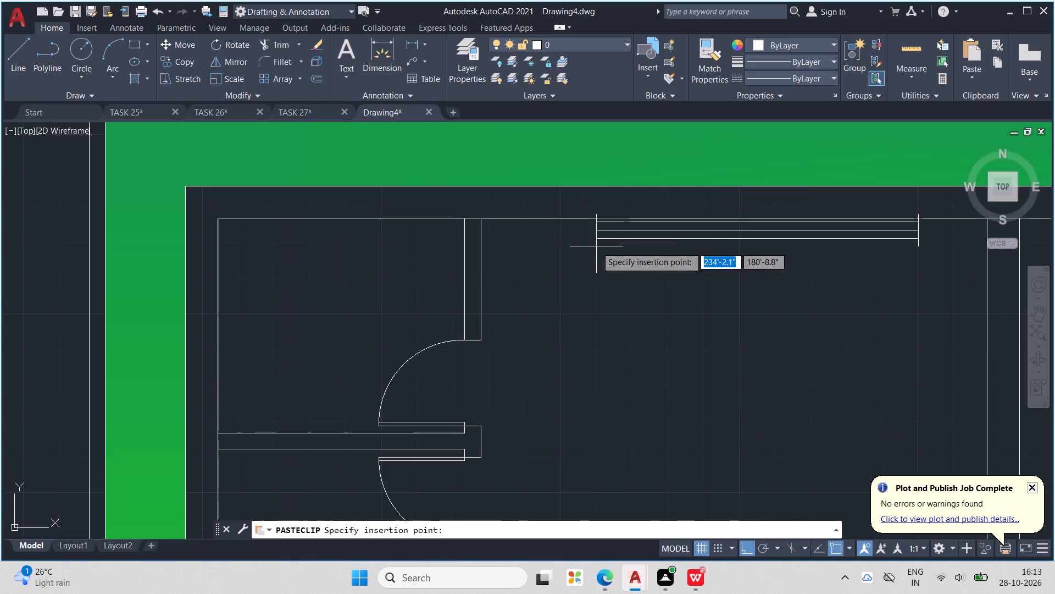
pyautogui.moveTo(568, 228); pyautogui.dragTo(563, 304, button='middle')
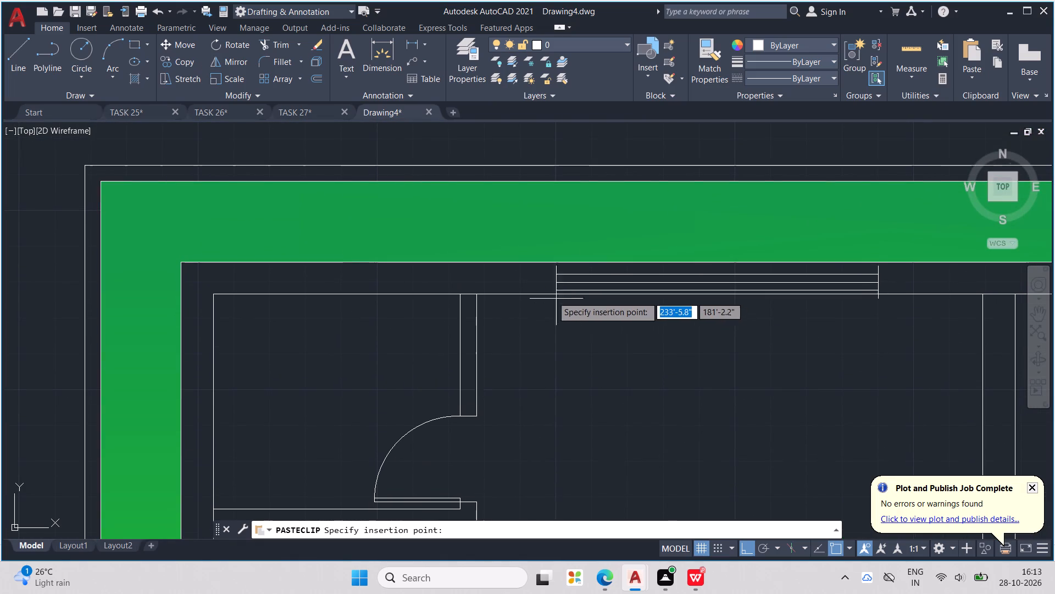
pyautogui.click(547, 294)
# Paste another copy of the horizontal window into the north wall of the northeast room.
pyautogui.scroll(-3, 558, 290)
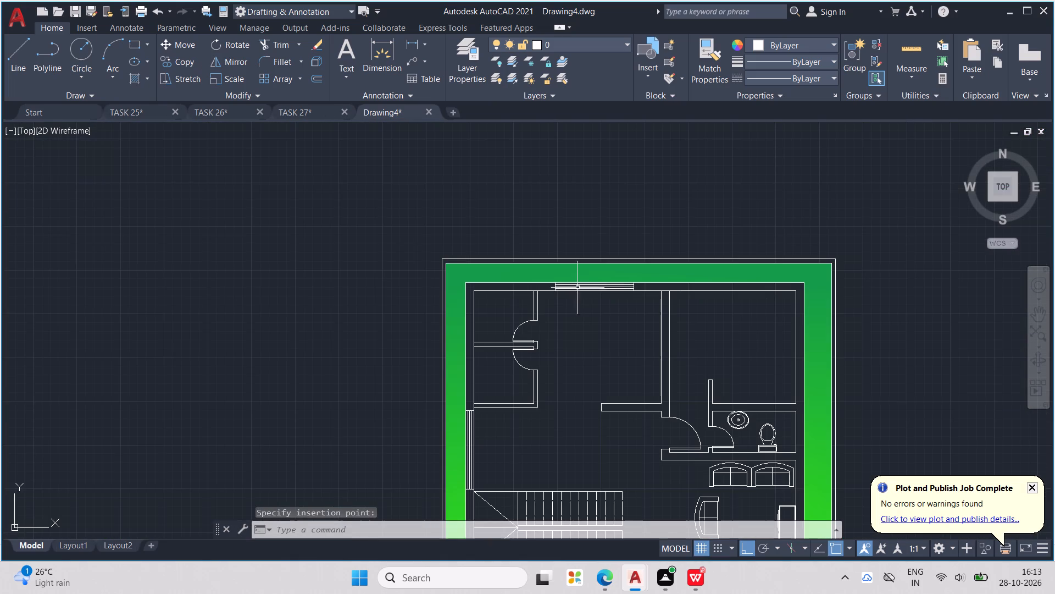
pyautogui.scroll(1, 583, 285)
pyautogui.moveTo(583, 285); pyautogui.dragTo(497, 285, button='middle')
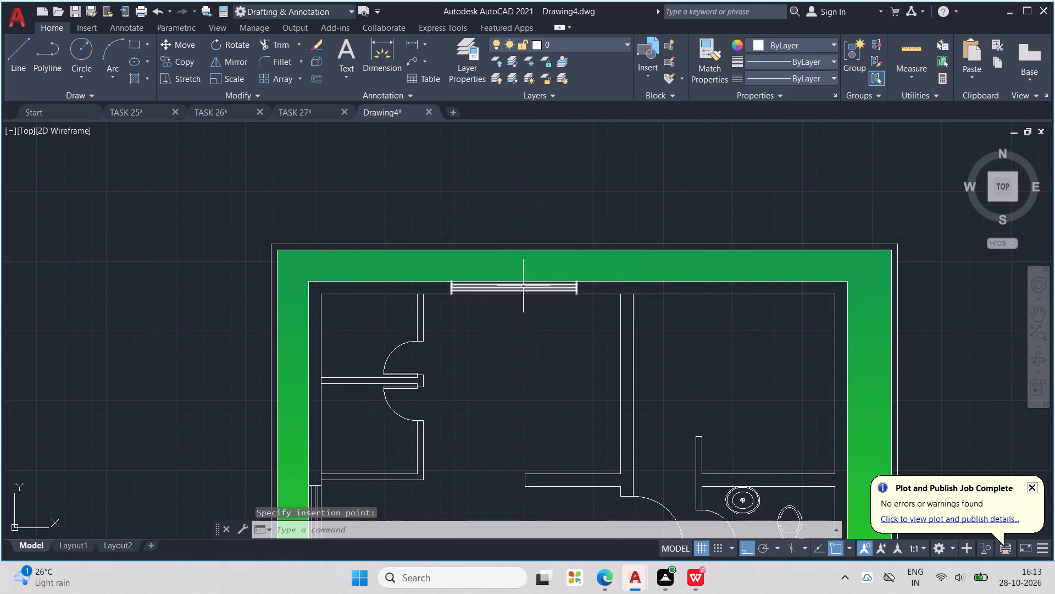
pyautogui.hotkey('ctrl', 'v')
pyautogui.click(681, 295)
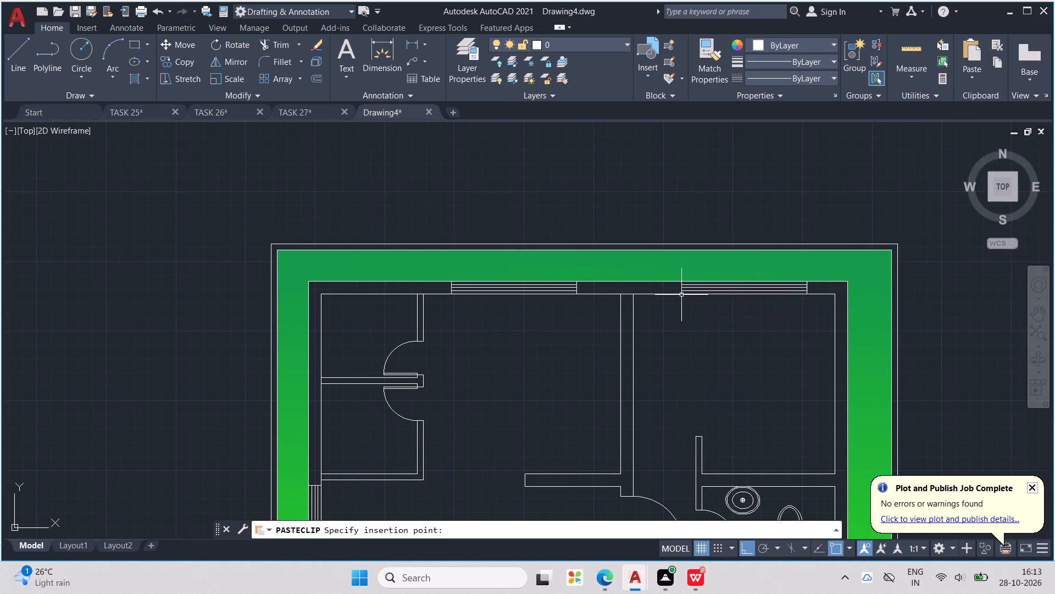
# Paste another copy of the horizontal window into the north wall above the small northwest corner room.
pyautogui.moveTo(565, 276); pyautogui.dragTo(659, 279, button='middle')
pyautogui.scroll(-1, 659, 279)
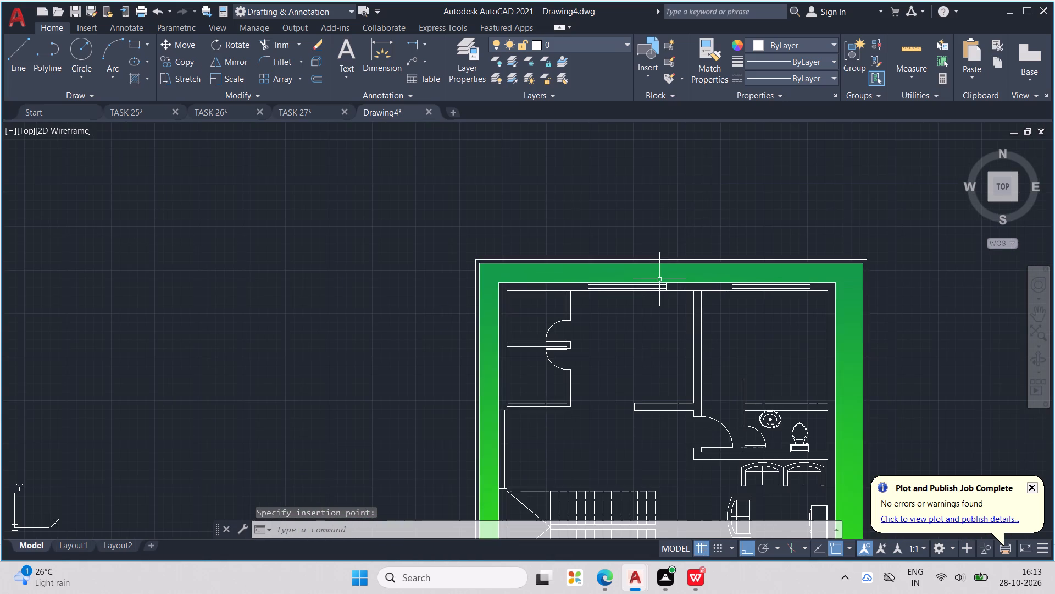
pyautogui.hotkey('ctrl', 'v')
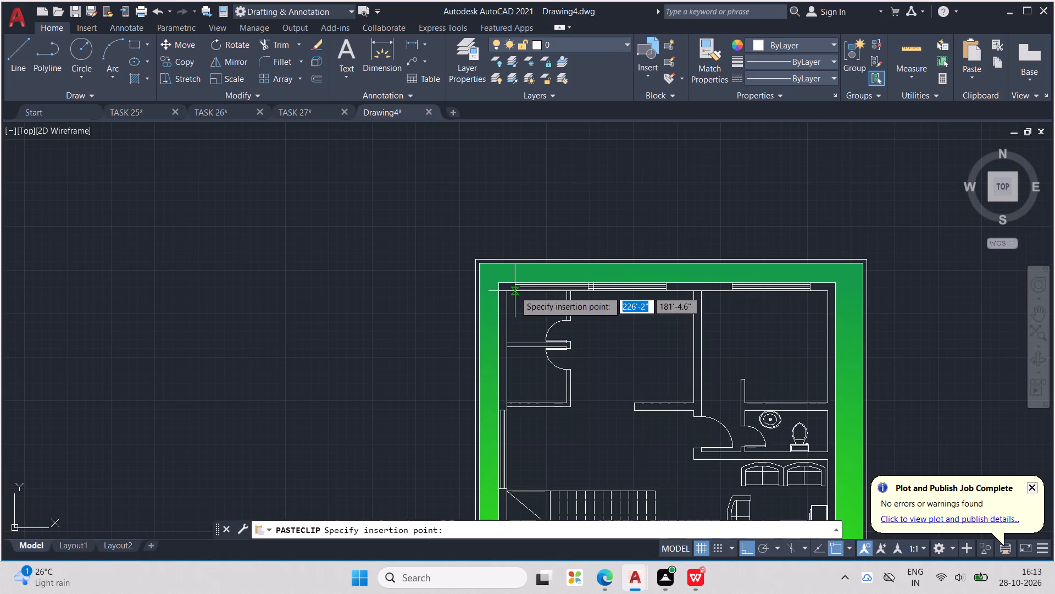
pyautogui.click(515, 291)
# Set the X scale of the window above the small northwest corner room to 1.5.
pyautogui.click(535, 285)
pyautogui.rightClick(535, 285)
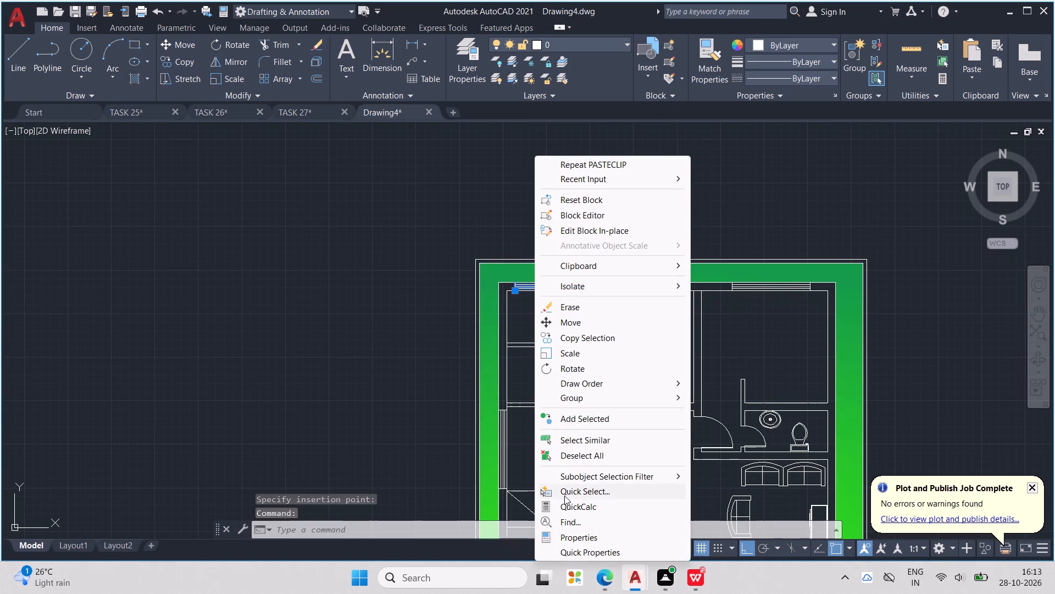
pyautogui.click(586, 539)
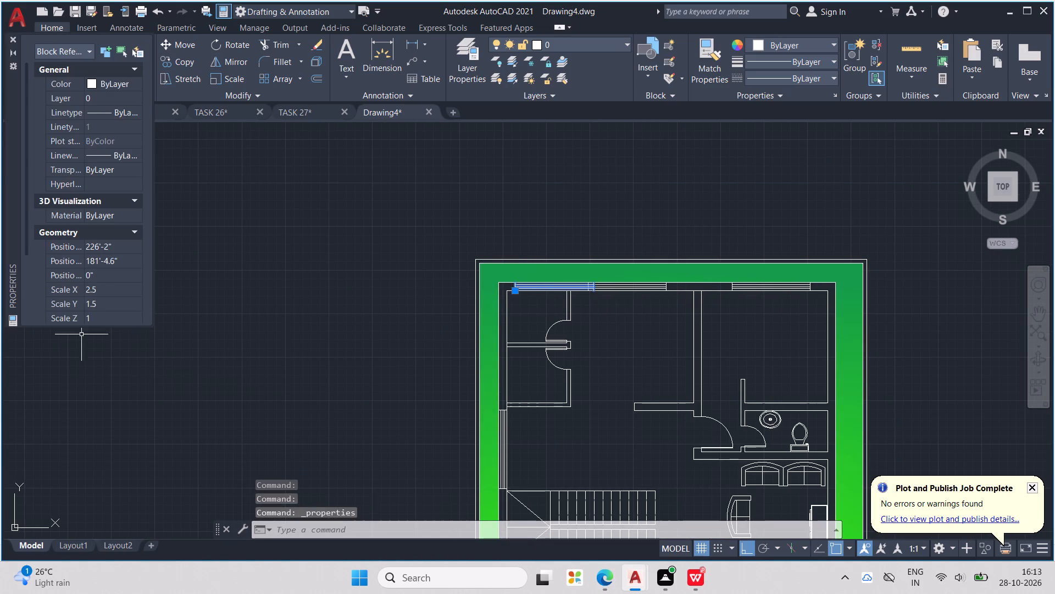
pyautogui.click(105, 287)
pyautogui.write('1.5')
pyautogui.click(102, 299)
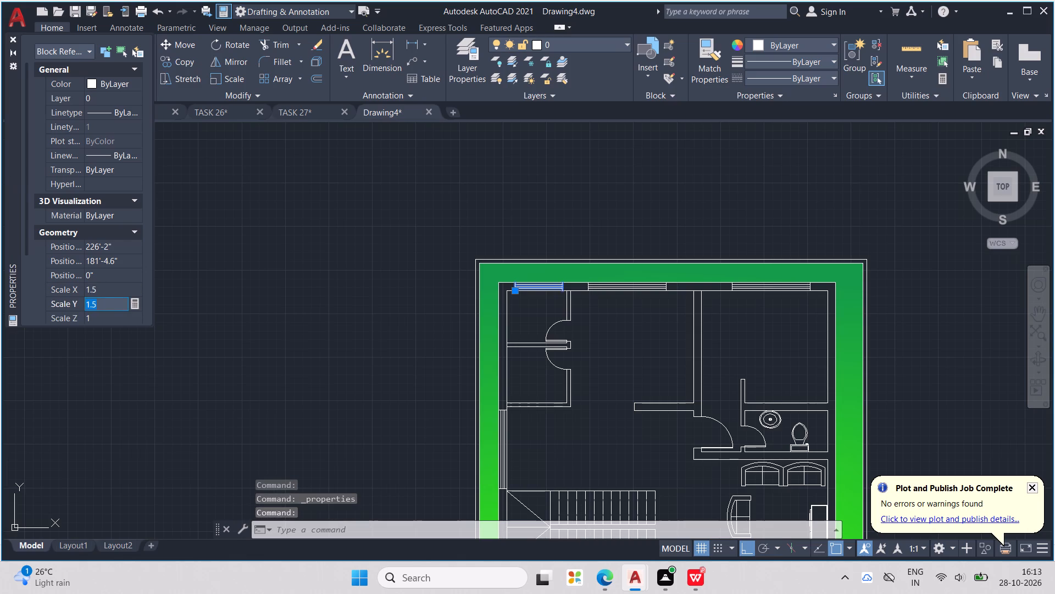
# Copy the window above the small northwest corner room to the empty area west of the plan and rotate it to vertical.
pyautogui.press('Escape')
pyautogui.press('Escape')
pyautogui.press('Escape')
pyautogui.press('Escape')
pyautogui.press('Escape')
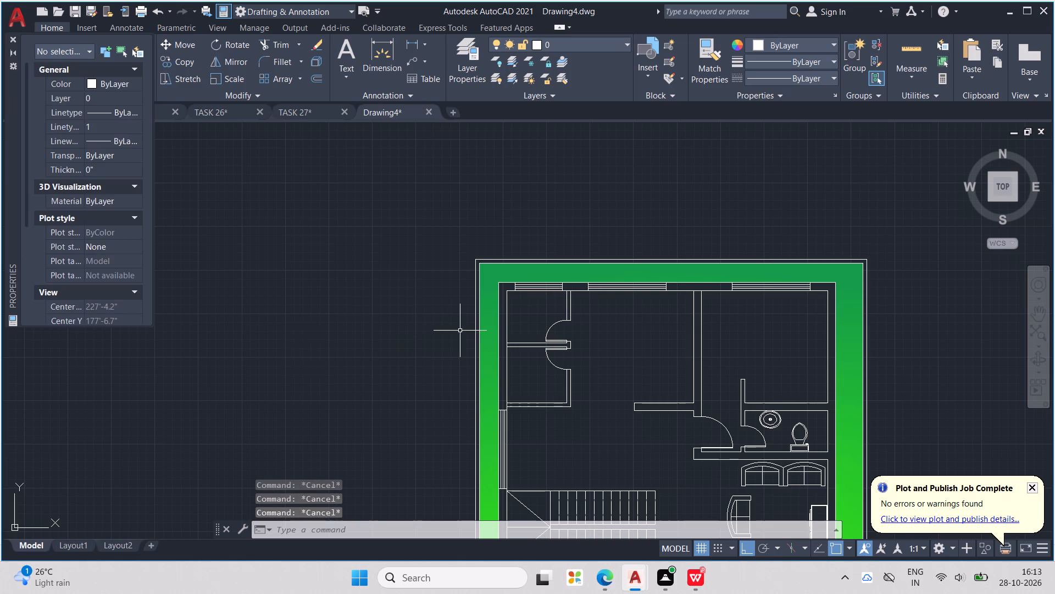
pyautogui.press('Escape')
pyautogui.scroll(1, 492, 284)
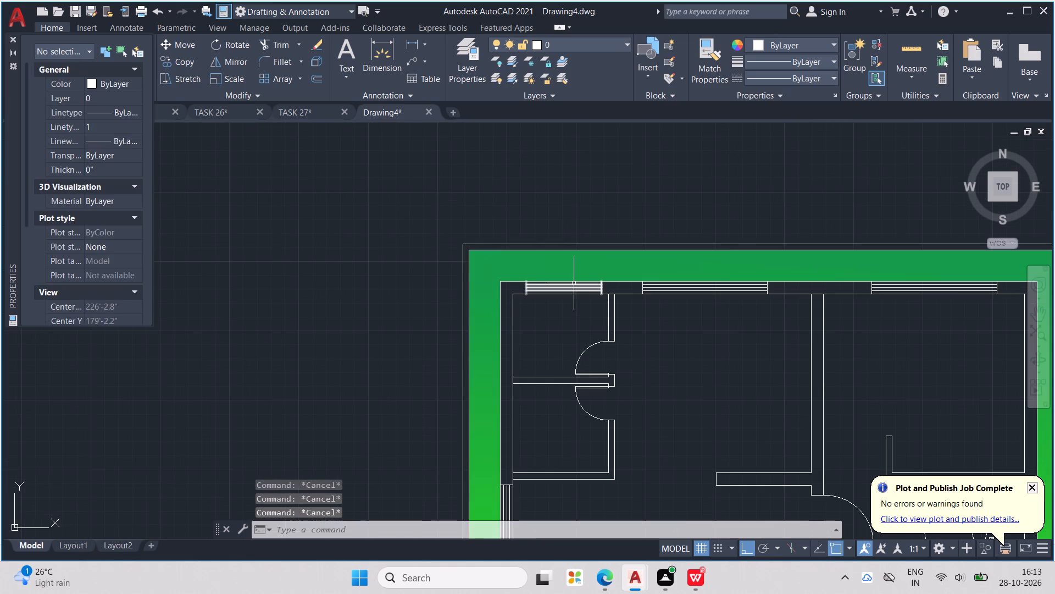
pyautogui.click(574, 283)
pyautogui.hotkey('ctrl', 'c')
pyautogui.hotkey('ctrl', 'v')
pyautogui.moveTo(574, 284); pyautogui.dragTo(677, 290, button='middle')
pyautogui.scroll(-1, 677, 290)
pyautogui.click(437, 298)
pyautogui.click(455, 294)
pyautogui.write('RO')
pyautogui.press('Return')
pyautogui.click(456, 294)
pyautogui.click(440, 245)
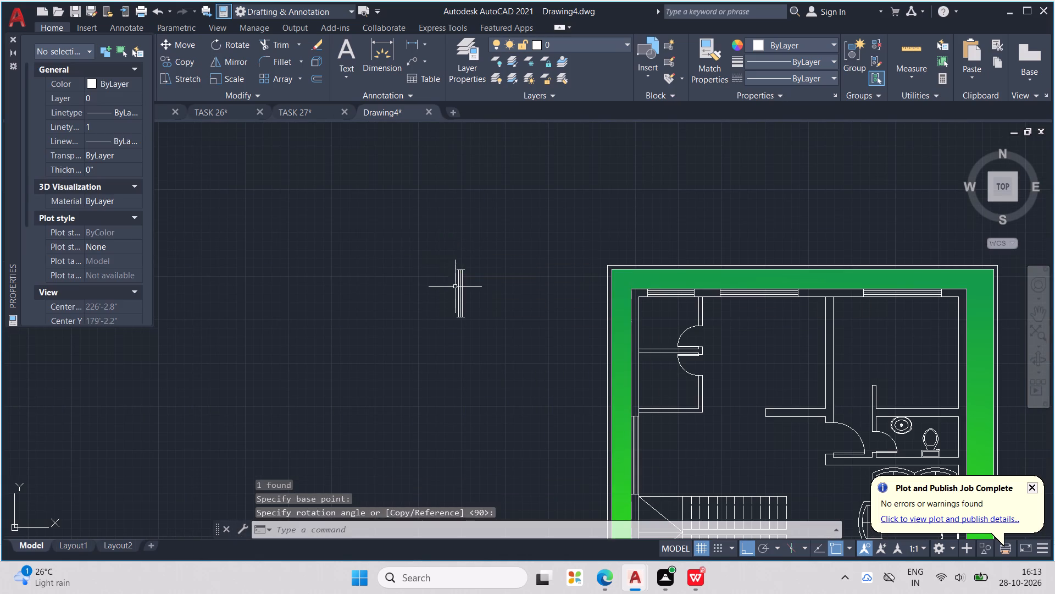
# Copy the rotated vertical window into the west wall of the small northwest corner room.
pyautogui.click(464, 305)
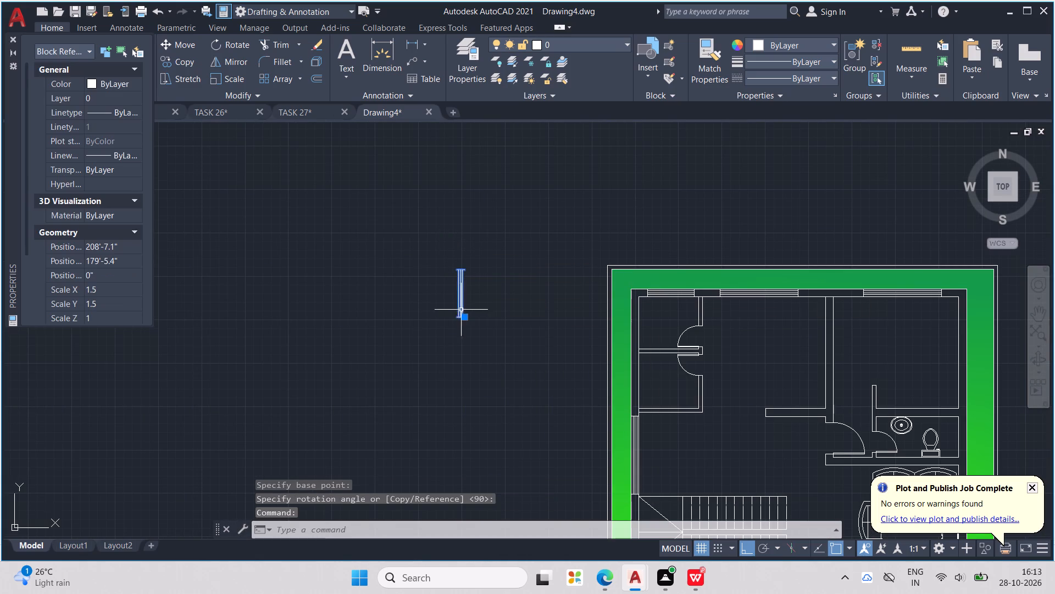
pyautogui.hotkey('ctrl', 'c')
pyautogui.hotkey('ctrl', 'v')
pyautogui.moveTo(482, 362); pyautogui.dragTo(425, 342, button='middle')
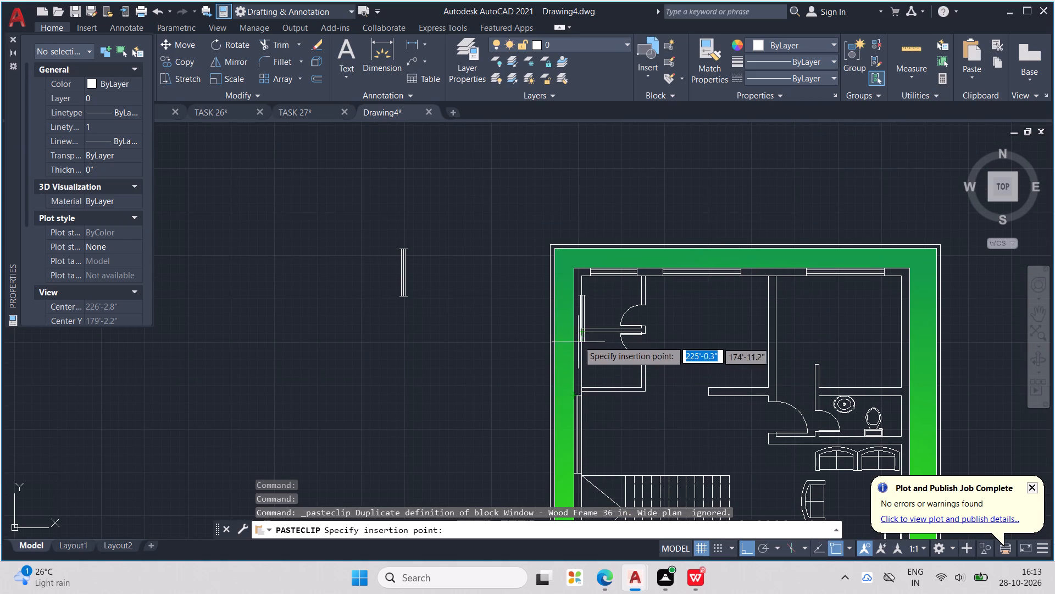
pyautogui.scroll(1, 578, 325)
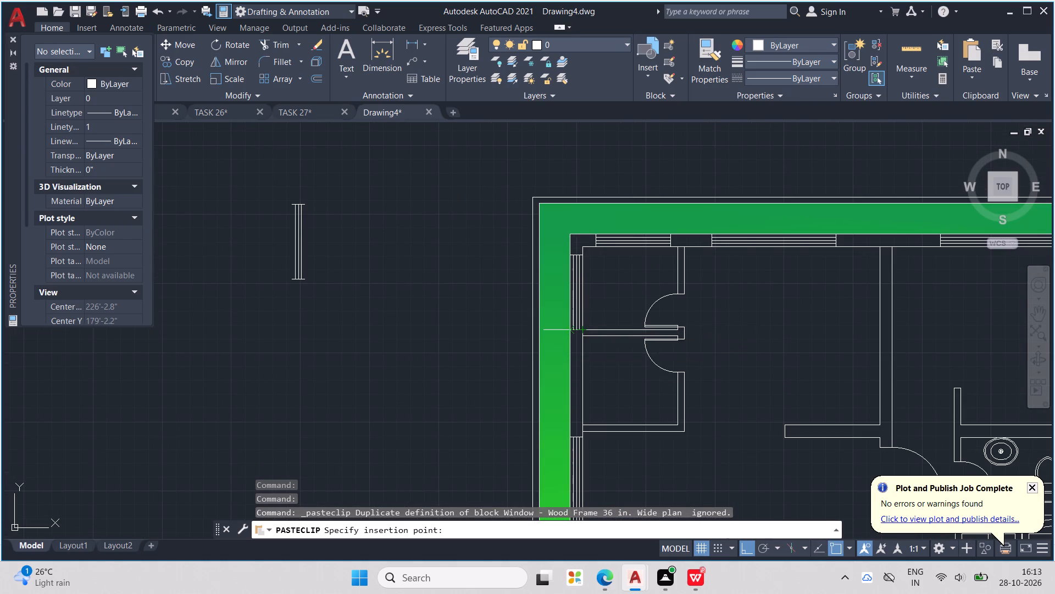
pyautogui.click(567, 331)
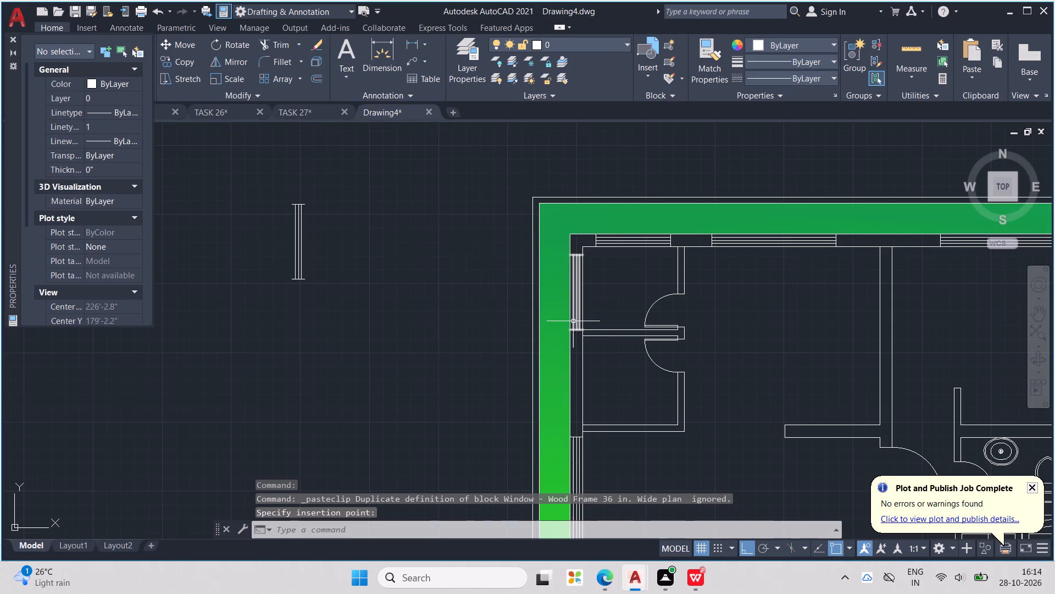
# Set the X scale of the window in the small northwest corner room's west wall to 1.
pyautogui.click(573, 321)
pyautogui.click(104, 290)
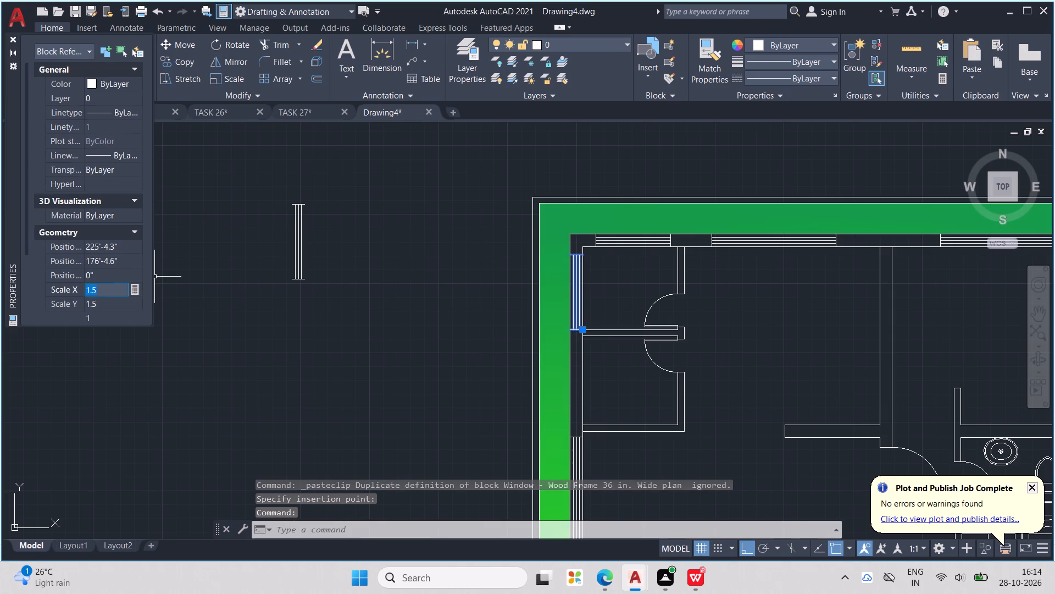
pyautogui.press('1')
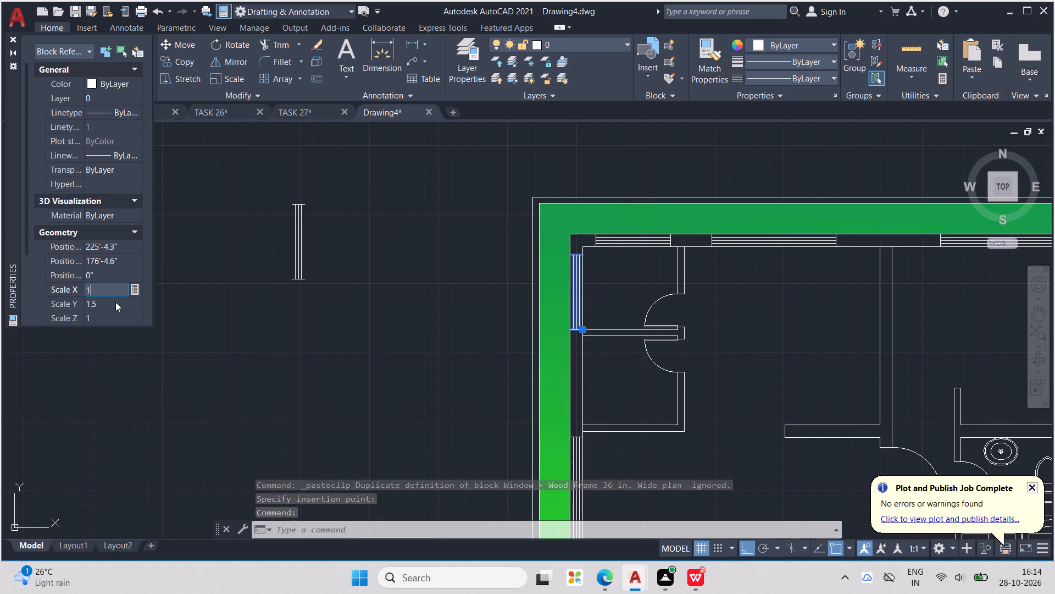
pyautogui.click(116, 303)
pyautogui.press('Escape')
pyautogui.press('Escape')
pyautogui.press('Escape')
pyautogui.press('Escape')
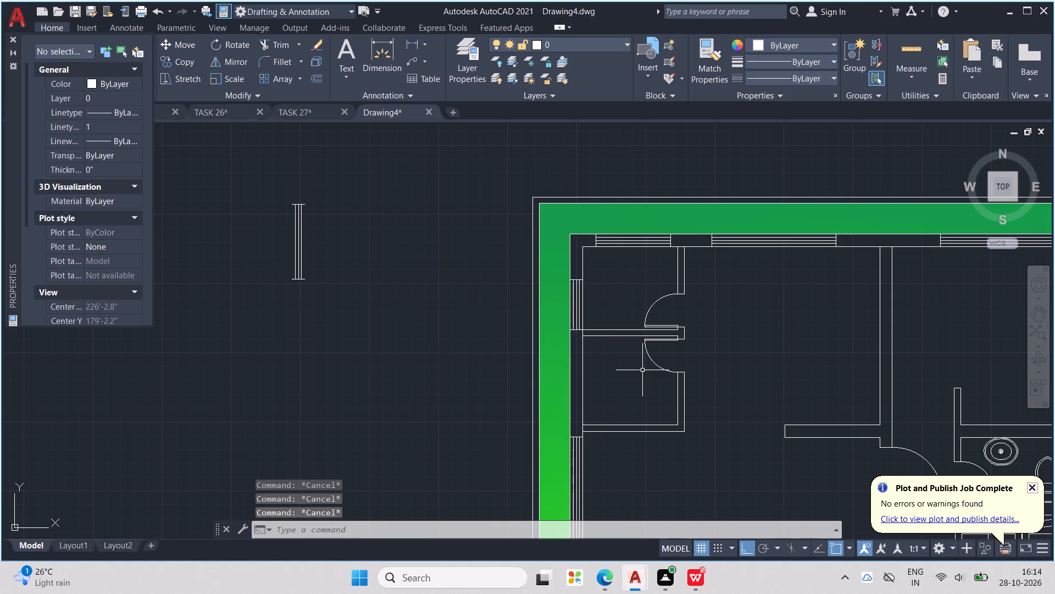
# Move the shortened west wall window about 1 foot north along the wall, away from the partition.
pyautogui.scroll(2, 638, 310)
pyautogui.click(477, 307)
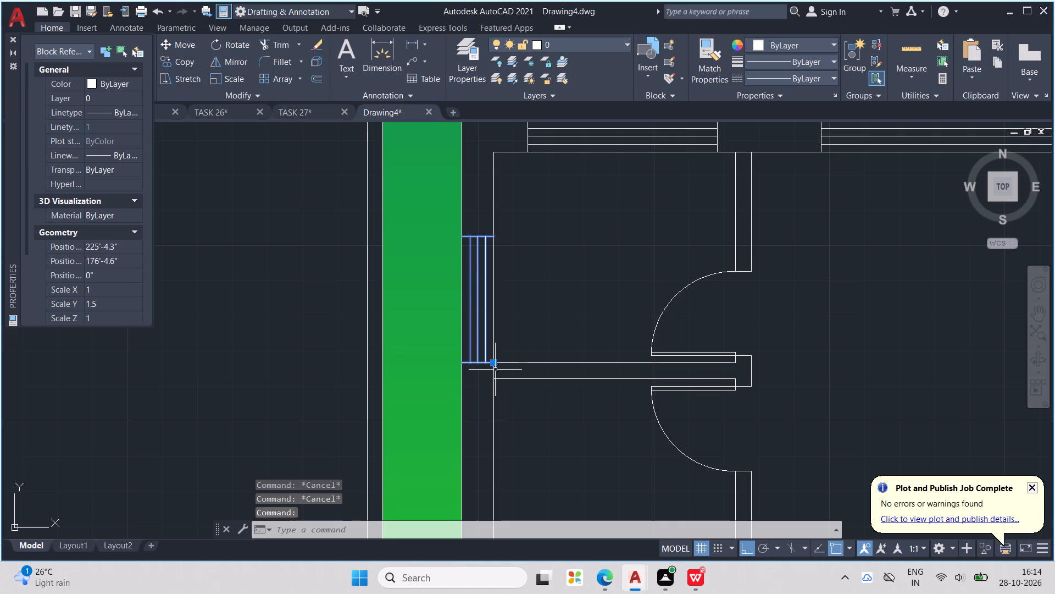
pyautogui.moveTo(493, 362); pyautogui.dragTo(490, 334)
pyautogui.click(490, 334)
pyautogui.moveTo(490, 334); pyautogui.dragTo(493, 323)
pyautogui.click(493, 323)
pyautogui.scroll(-3, 505, 324)
pyautogui.press('Escape')
pyautogui.press('Escape')
pyautogui.press('Escape')
# Copy the short vertical window into the east wall of the northeast room, near its north end.
pyautogui.moveTo(567, 324); pyautogui.dragTo(487, 302, button='middle')
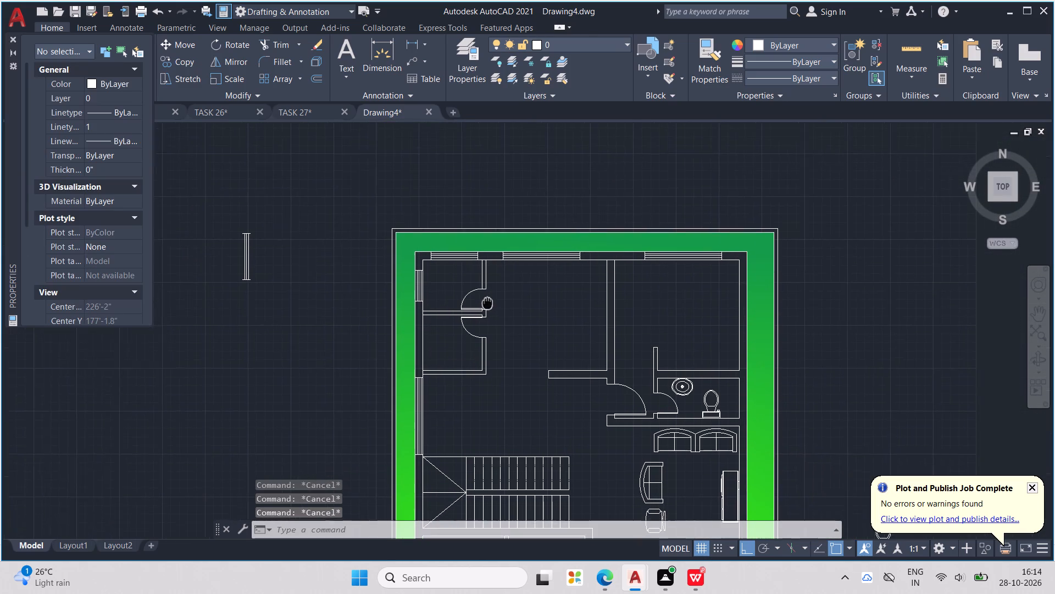
pyautogui.moveTo(487, 302); pyautogui.dragTo(425, 277, button='middle')
pyautogui.moveTo(478, 262); pyautogui.dragTo(642, 282, button='middle')
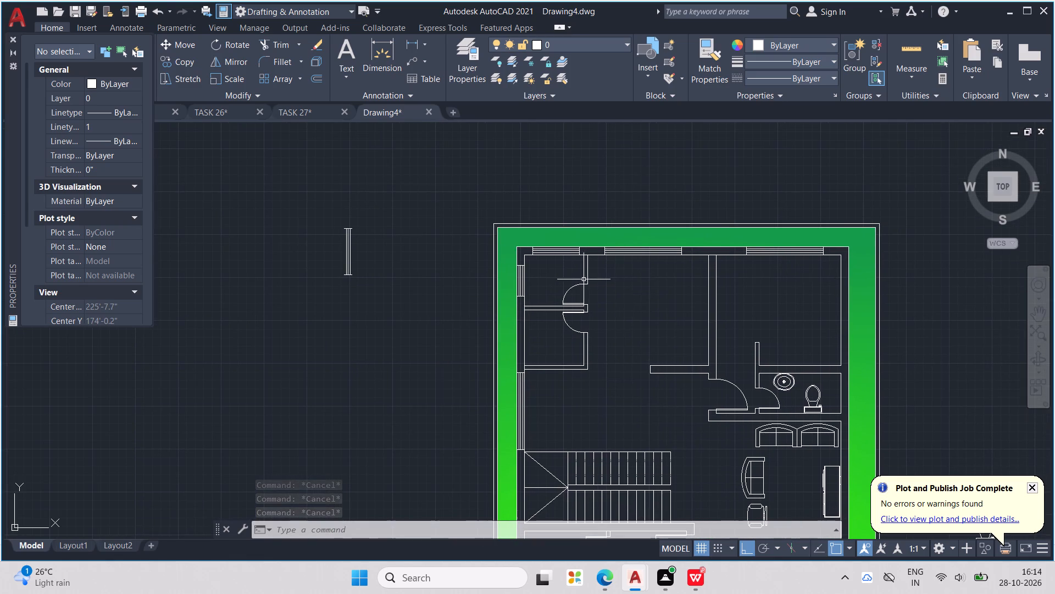
pyautogui.click(524, 283)
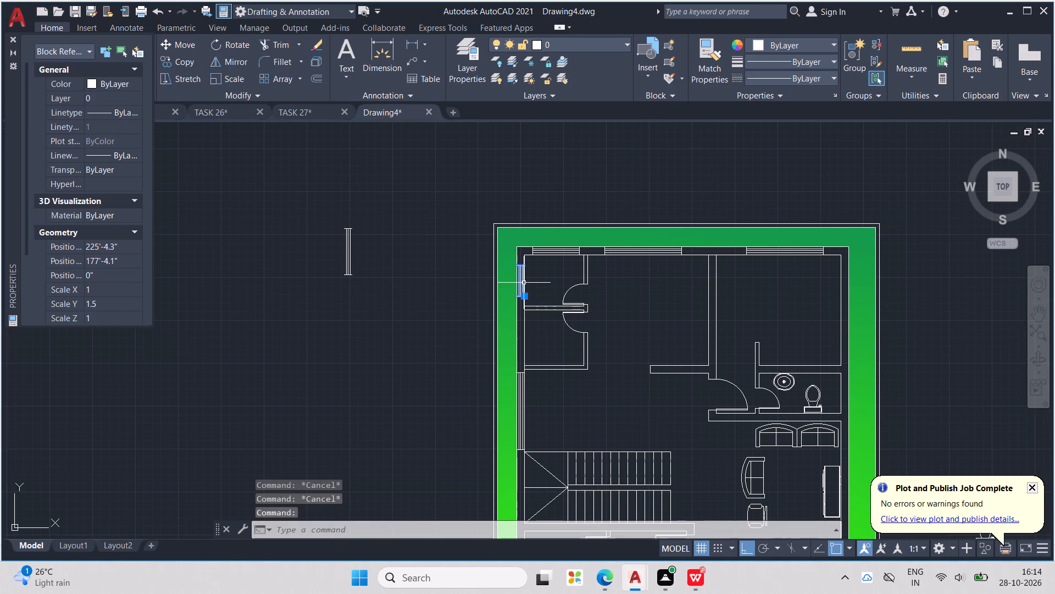
pyautogui.hotkey('ctrl', 'c')
pyautogui.hotkey('ctrl', 'v')
pyautogui.moveTo(582, 342); pyautogui.dragTo(446, 344, button='middle')
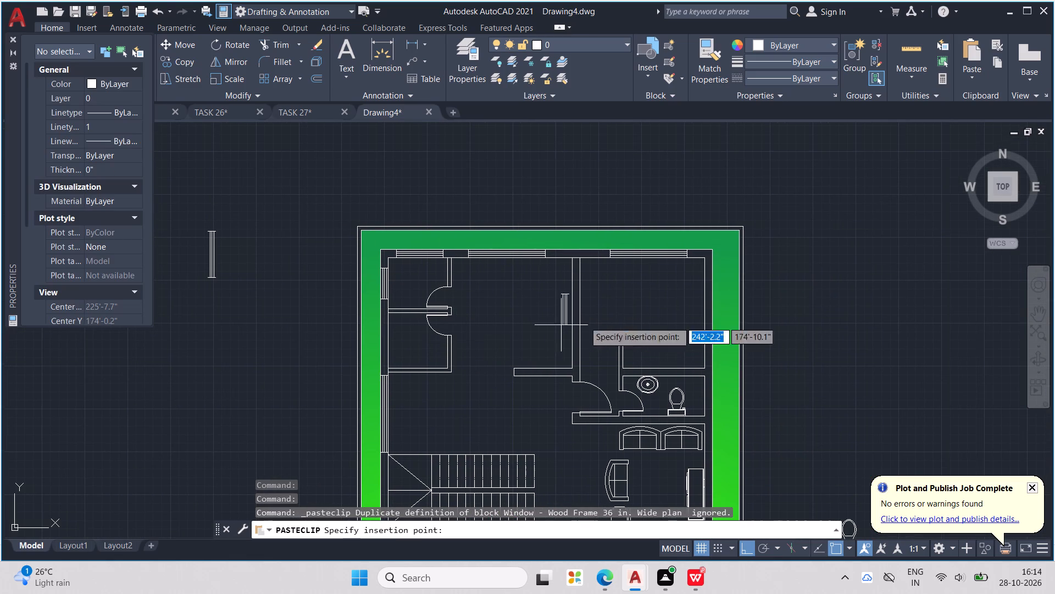
pyautogui.moveTo(692, 289); pyautogui.dragTo(595, 318, button='middle')
pyautogui.scroll(1, 609, 320)
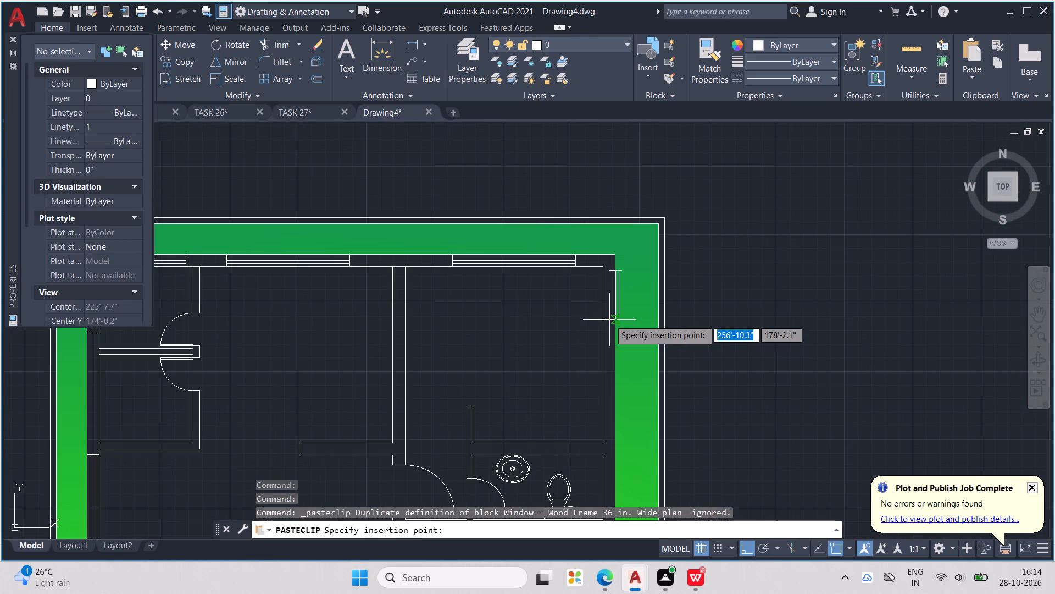
pyautogui.click(602, 326)
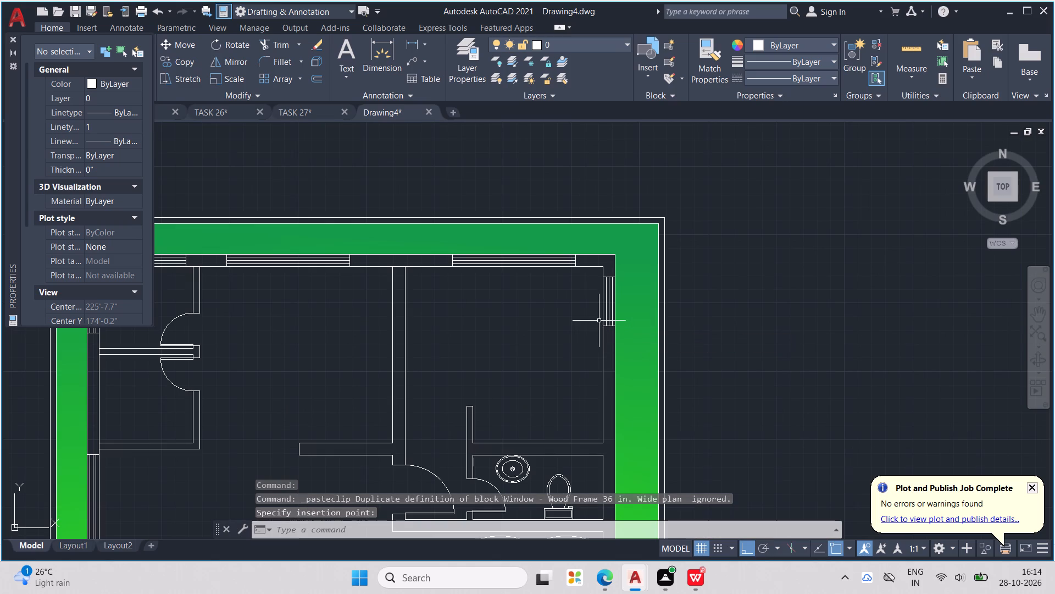
# Paste another copy of the short vertical window into the east wall of the bathroom, beside the toilet.
pyautogui.moveTo(635, 336); pyautogui.dragTo(632, 285, button='middle')
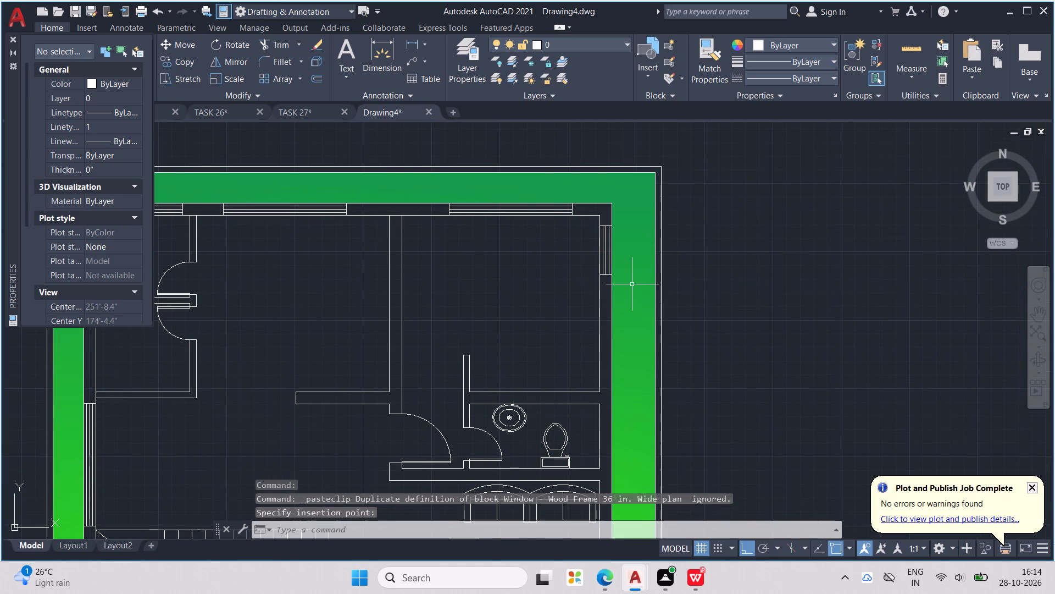
pyautogui.hotkey('ctrl', 'v')
pyautogui.moveTo(630, 360); pyautogui.dragTo(621, 317, button='middle')
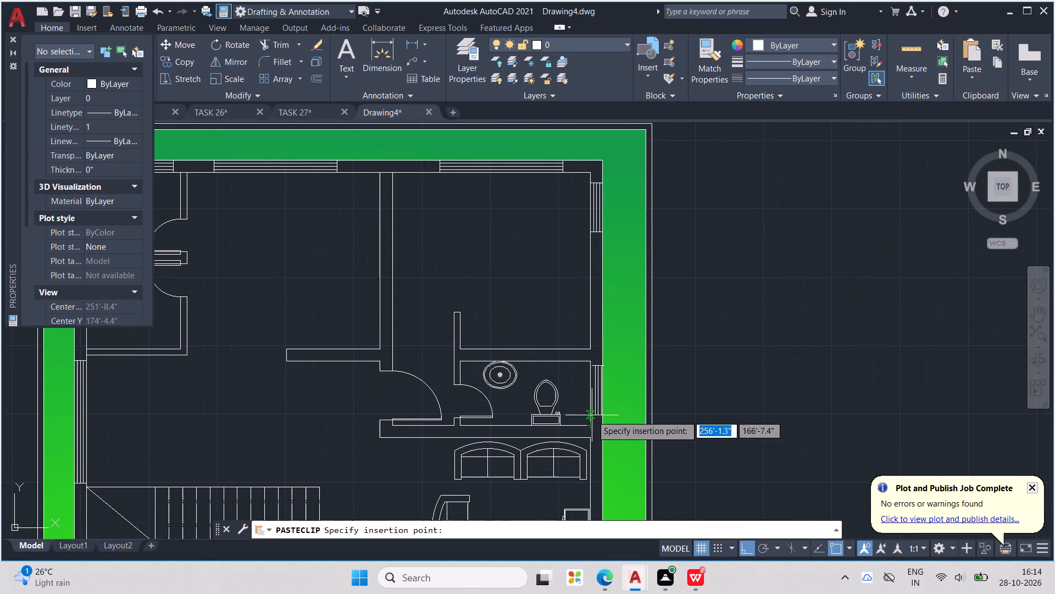
pyautogui.click(588, 417)
# Paste another copy of the short vertical window into the living room's east wall, next to the two-part sofa.
pyautogui.moveTo(605, 406); pyautogui.dragTo(598, 373, button='middle')
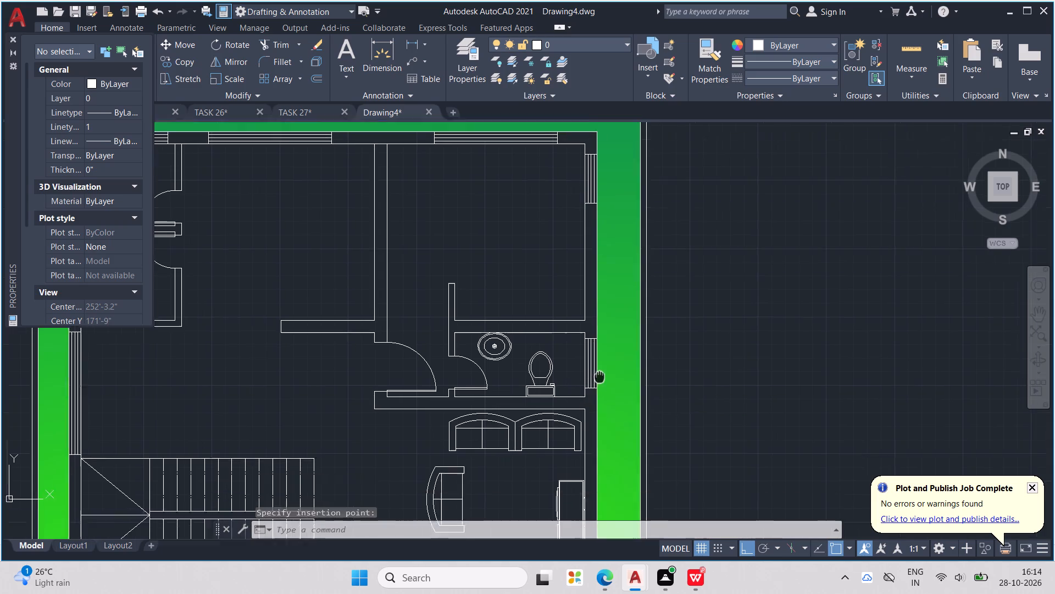
pyautogui.moveTo(598, 373); pyautogui.dragTo(544, 332, button='middle')
pyautogui.hotkey('ctrl', 'v')
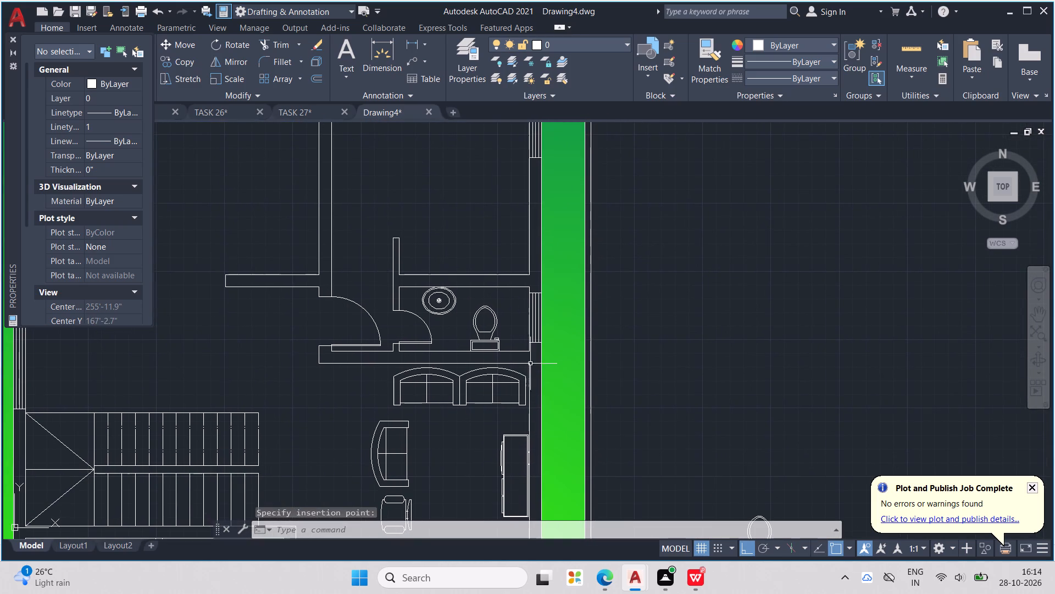
pyautogui.moveTo(536, 394); pyautogui.dragTo(528, 353, button='middle')
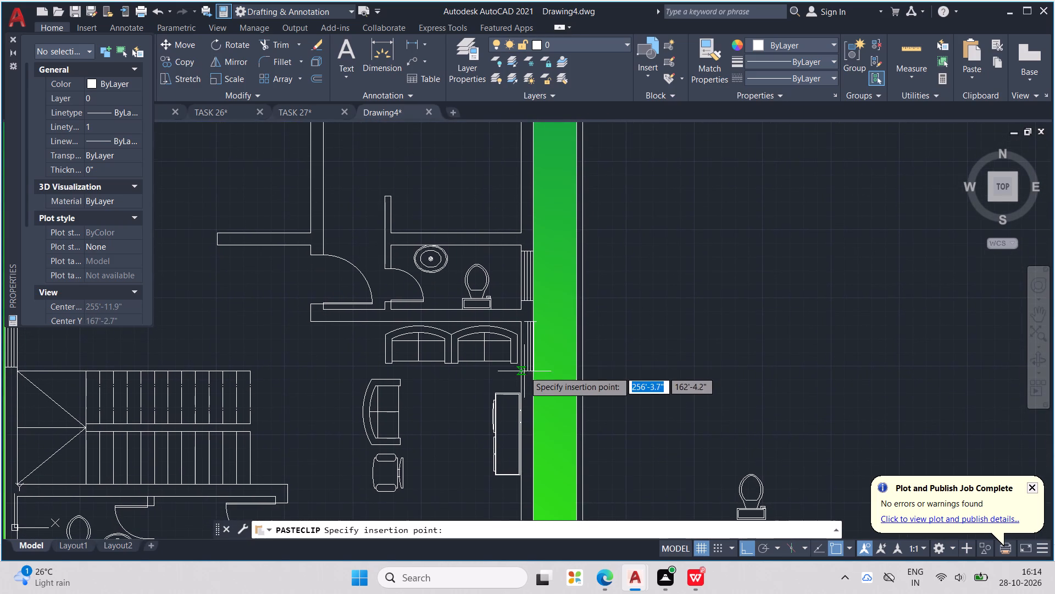
pyautogui.click(520, 382)
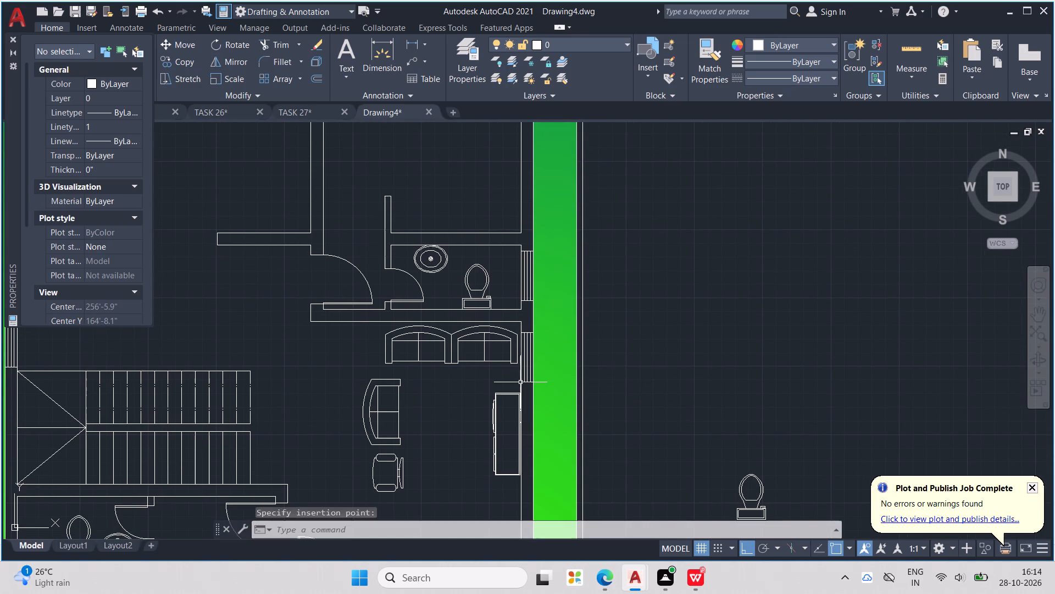
# Paste another copy of the short vertical window into the living room's east wall, near its south end.
pyautogui.moveTo(541, 380); pyautogui.dragTo(522, 329, button='middle')
pyautogui.hotkey('ctrl', 'v')
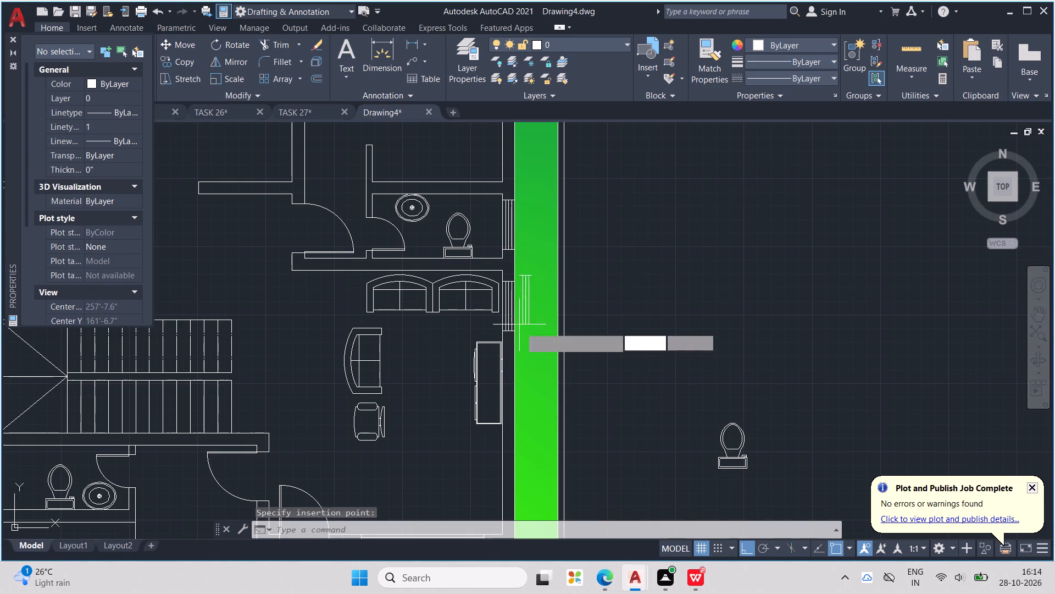
pyautogui.moveTo(538, 361); pyautogui.dragTo(526, 291, button='middle')
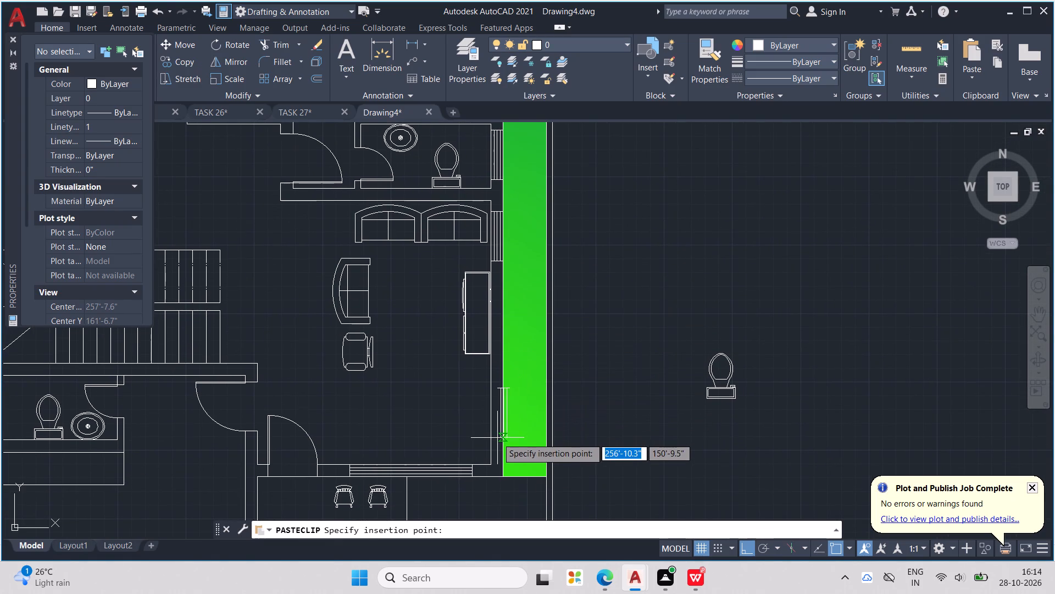
pyautogui.click(493, 433)
pyautogui.press('Escape')
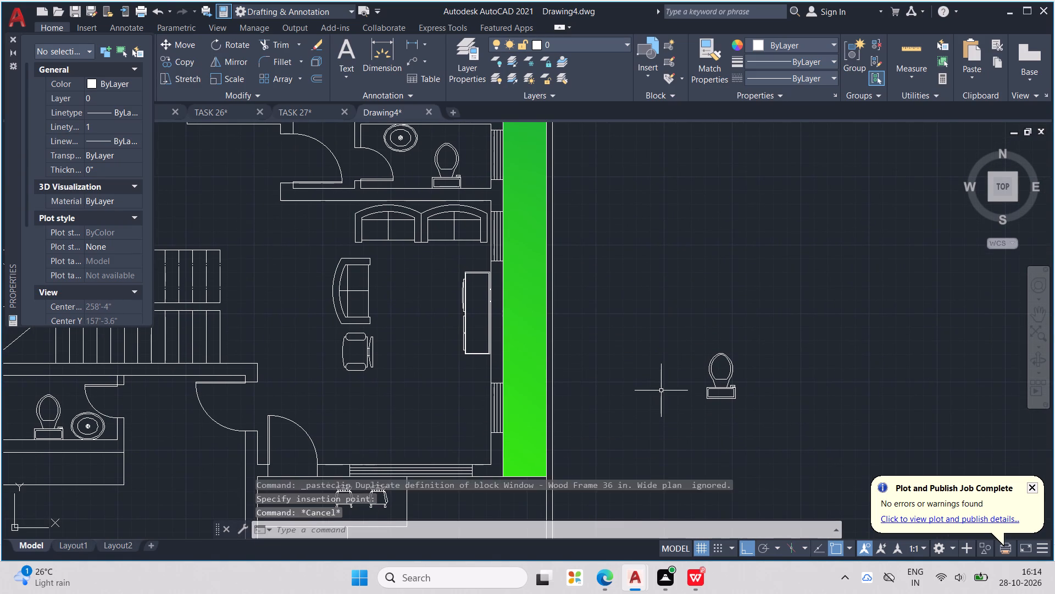
pyautogui.press('Escape')
pyautogui.press('Escape')
pyautogui.press('Escape')
pyautogui.press('Escape')
pyautogui.moveTo(660, 384); pyautogui.dragTo(677, 383, button='middle')
pyautogui.press('Escape')
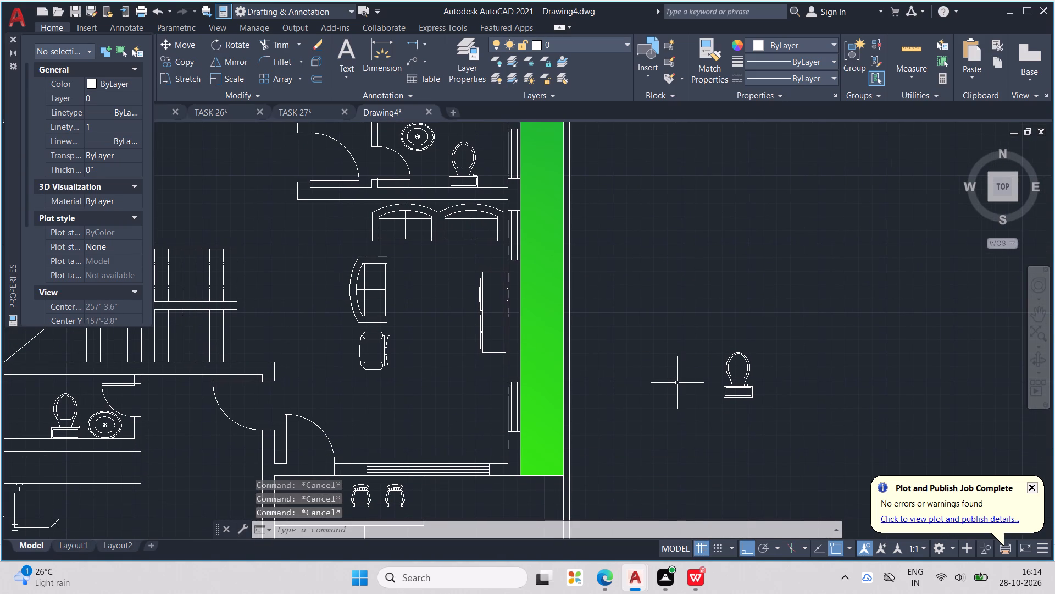
# Draw lines across the east wall's thickness at the south and north ends of the living room's southern window.
pyautogui.press('l')
pyautogui.press('Return')
pyautogui.scroll(1, 587, 388)
pyautogui.scroll(2, 466, 465)
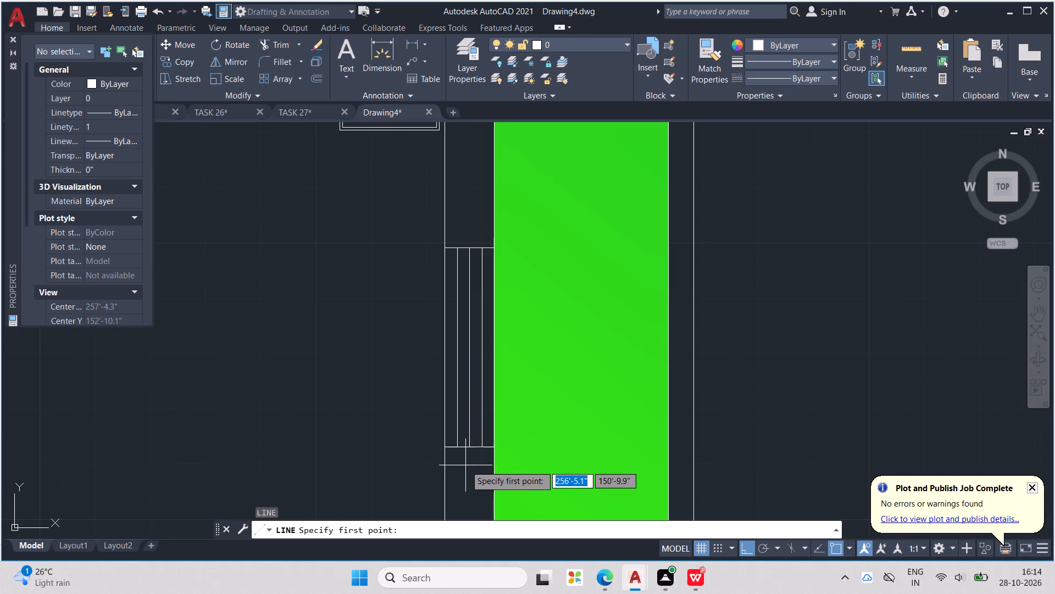
pyautogui.click(444, 449)
pyautogui.click(495, 446)
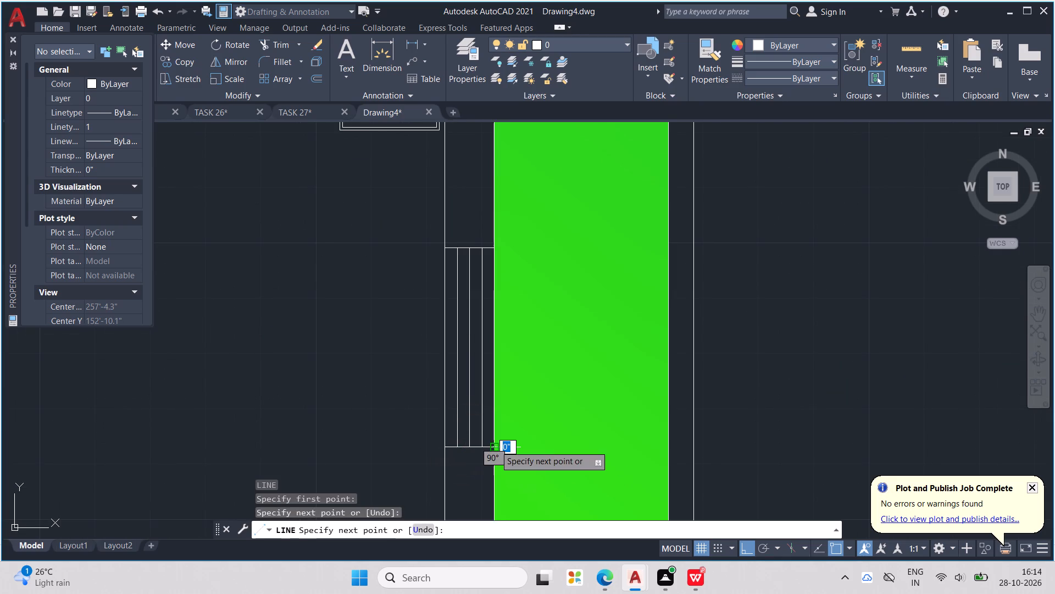
pyautogui.press('Escape')
pyautogui.press('l')
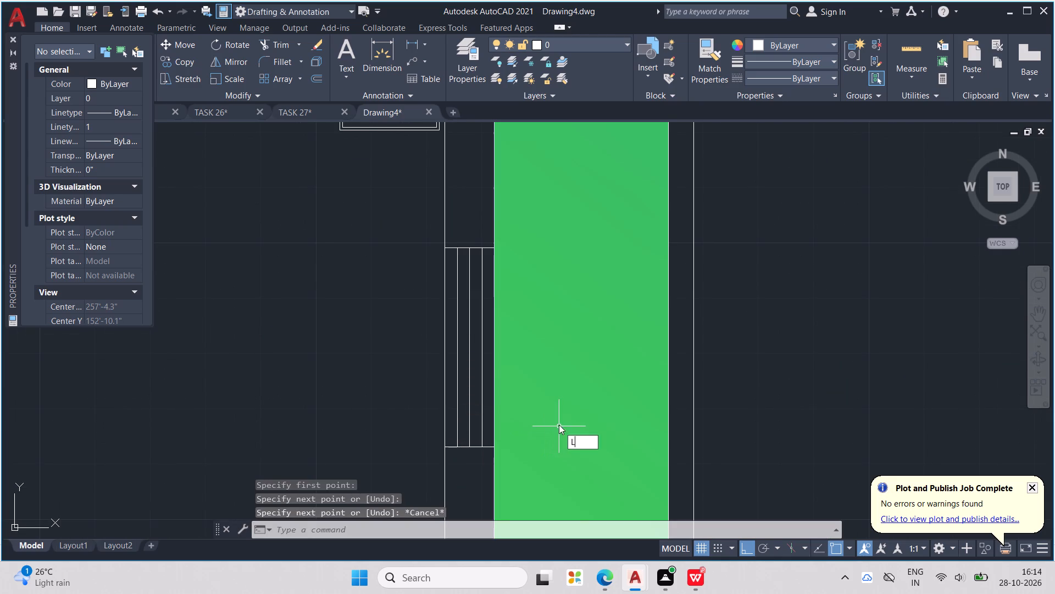
pyautogui.press('Return')
pyautogui.click(448, 252)
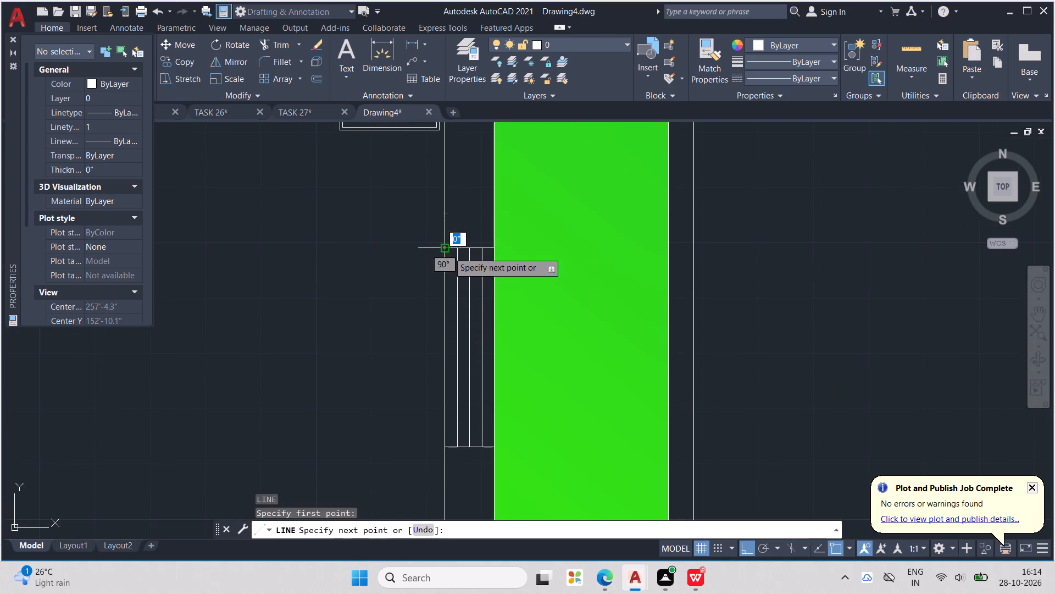
pyautogui.click(496, 250)
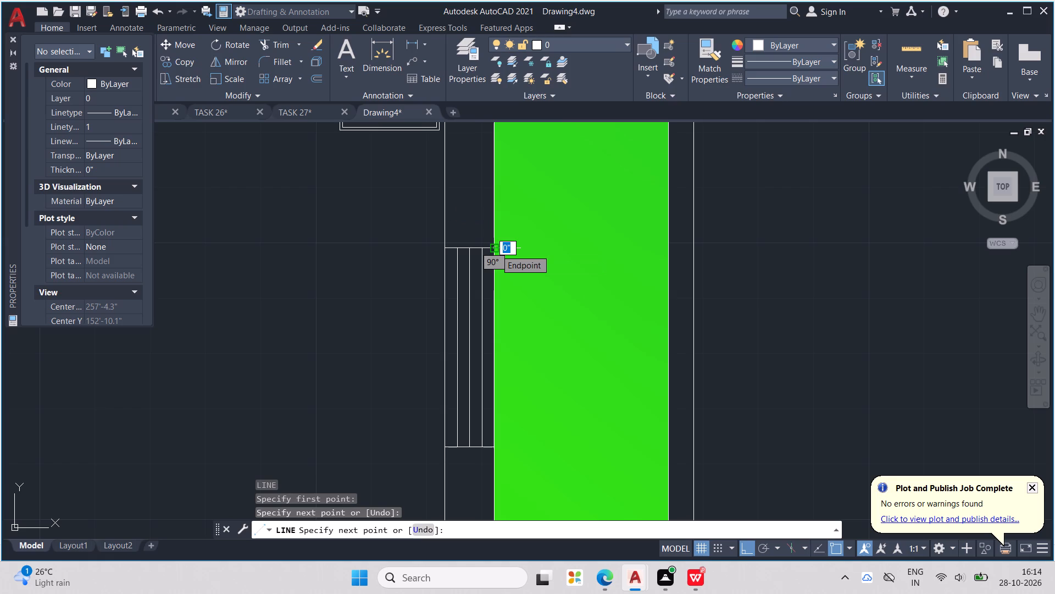
pyautogui.press('Escape')
pyautogui.press('Escape')
# Draw a line across the east wall's thickness at the south end of the living room's northern window.
pyautogui.moveTo(512, 252); pyautogui.dragTo(533, 375, button='middle')
pyautogui.scroll(-2, 532, 369)
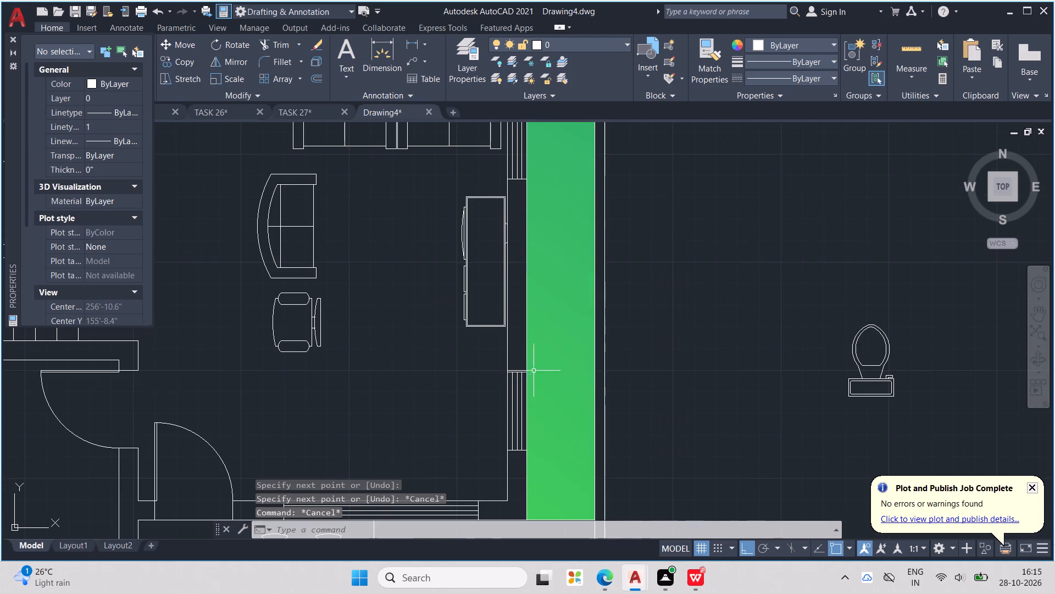
pyautogui.press('l')
pyautogui.press('Return')
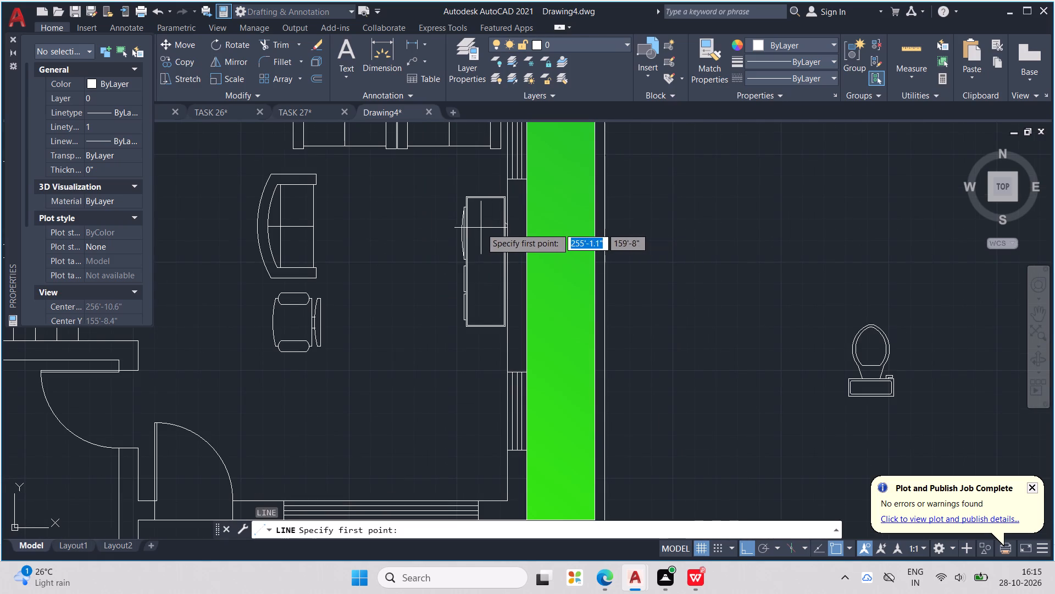
pyautogui.scroll(2, 528, 190)
pyautogui.moveTo(521, 189); pyautogui.dragTo(520, 271, button='middle')
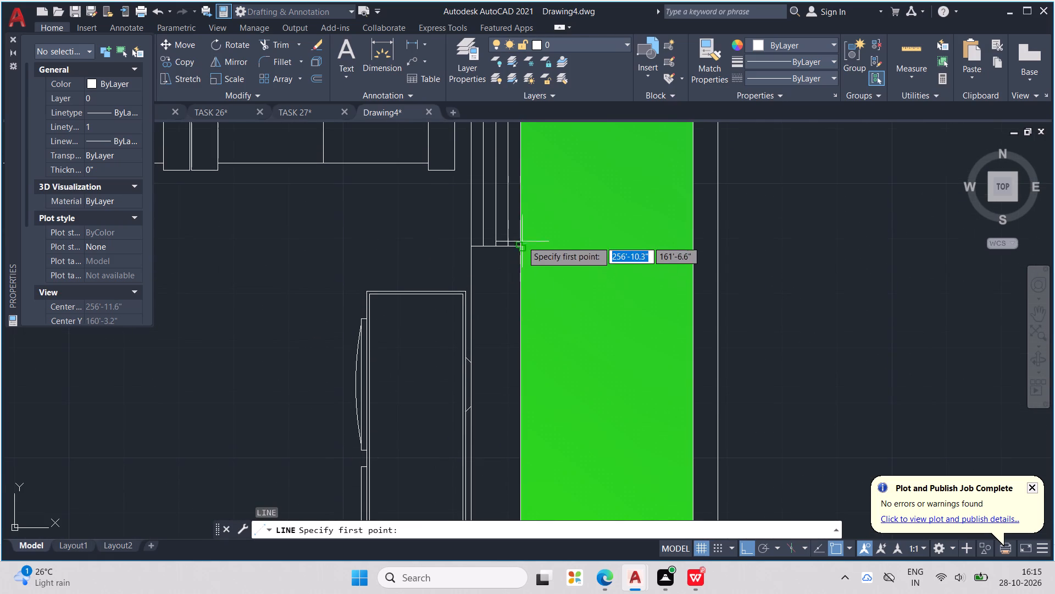
# Draw 9" lines across the east exterior wall at the lower and upper ends of the window beside the sofas.
pyautogui.scroll(1, 522, 241)
pyautogui.click(440, 254)
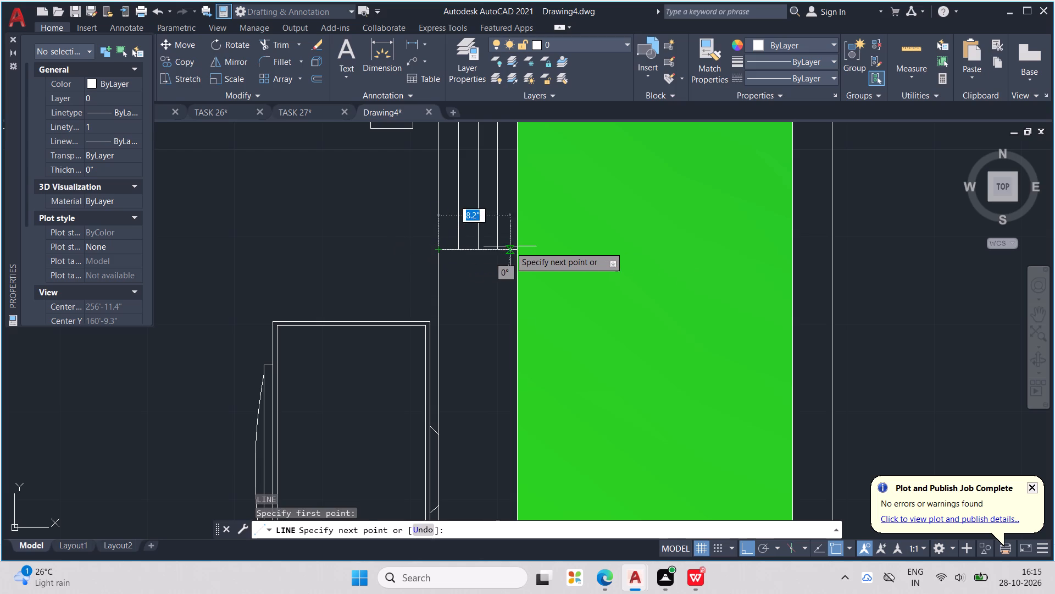
pyautogui.click(513, 250)
pyautogui.press('Escape')
pyautogui.moveTo(515, 250); pyautogui.dragTo(537, 392, button='middle')
pyautogui.scroll(-1, 515, 250)
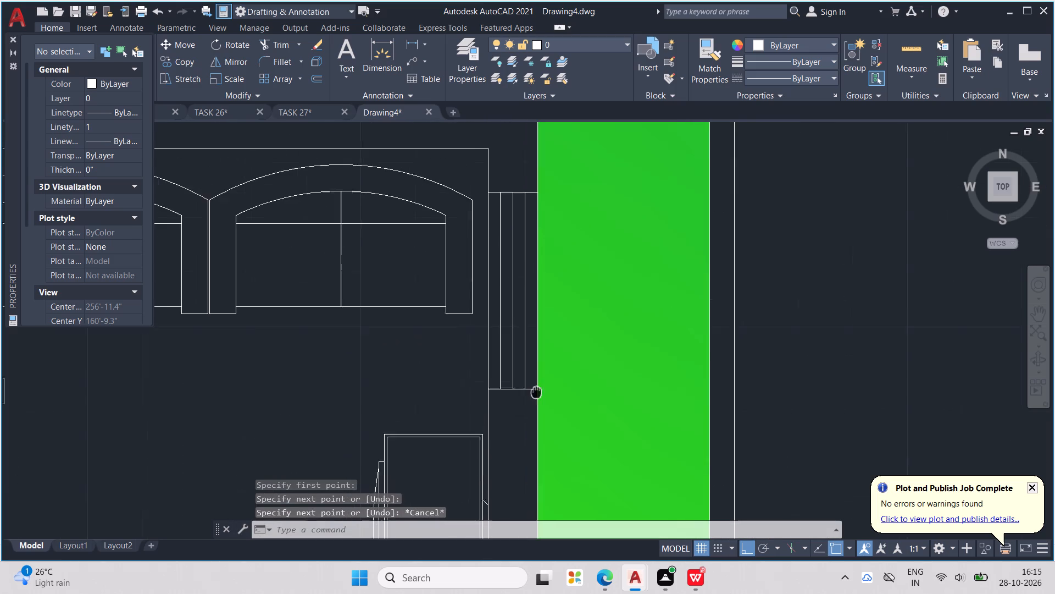
pyautogui.moveTo(537, 392); pyautogui.dragTo(540, 406, button='middle')
pyautogui.press('Escape')
pyautogui.press('l')
pyautogui.press('Return')
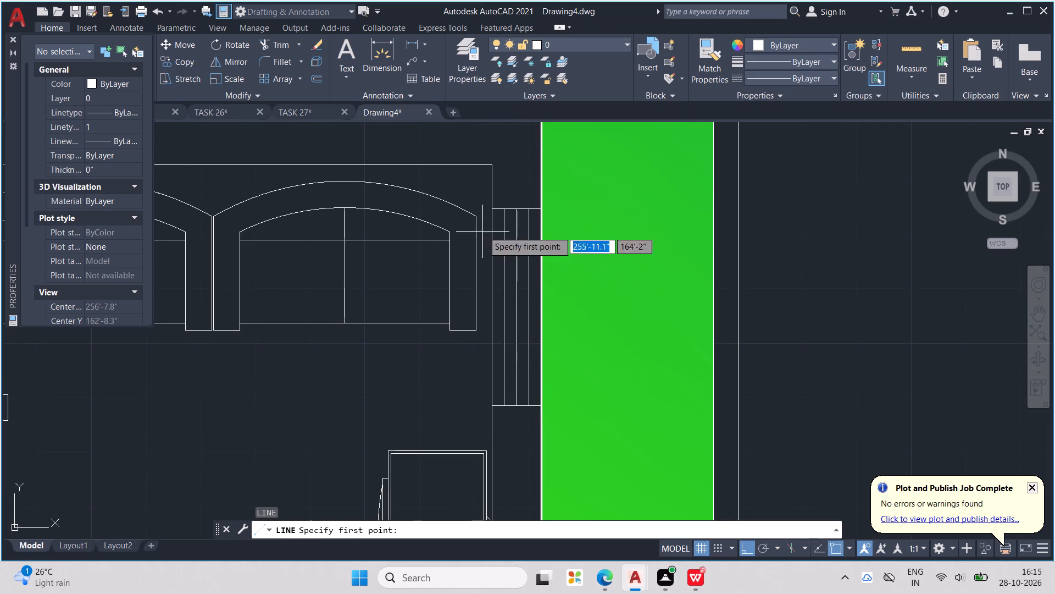
pyautogui.click(495, 211)
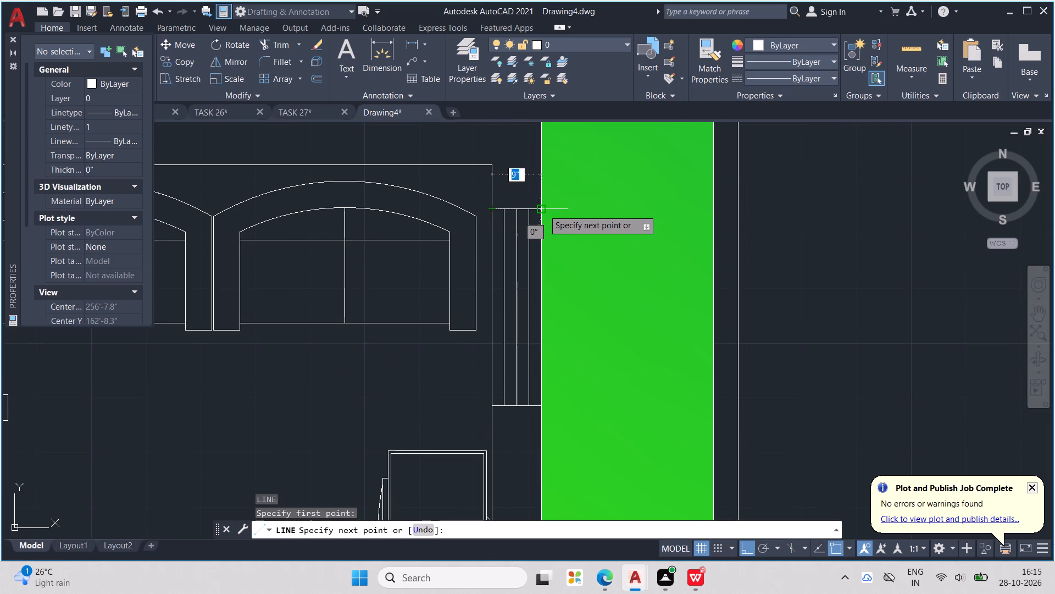
pyautogui.click(543, 210)
pyautogui.press('Escape')
# Draw a line across the east wall's thickness at the lower end of the toilet window.
pyautogui.scroll(-1, 543, 210)
pyautogui.moveTo(543, 210); pyautogui.dragTo(558, 326, button='middle')
pyautogui.scroll(-1, 558, 326)
pyautogui.press('Escape')
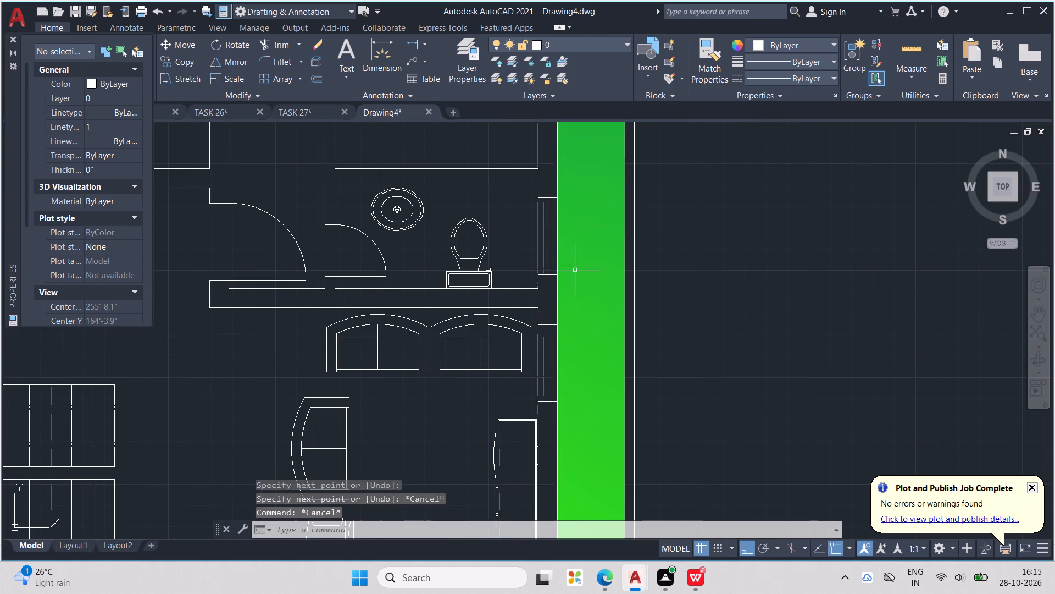
pyautogui.press('l')
pyautogui.press('Return')
pyautogui.scroll(2, 551, 270)
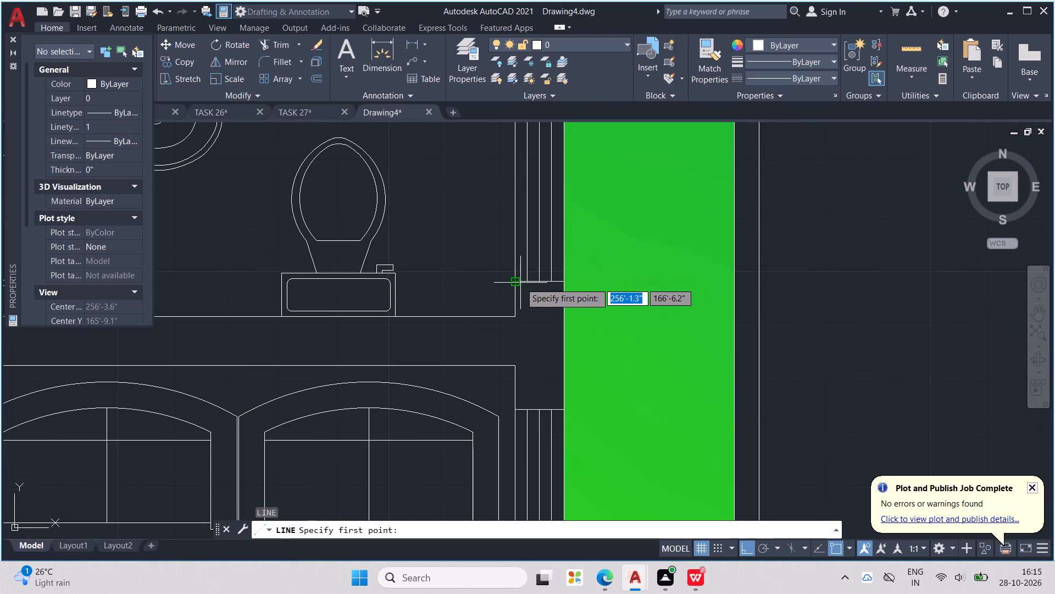
pyautogui.click(520, 283)
pyautogui.click(565, 282)
pyautogui.press('Escape')
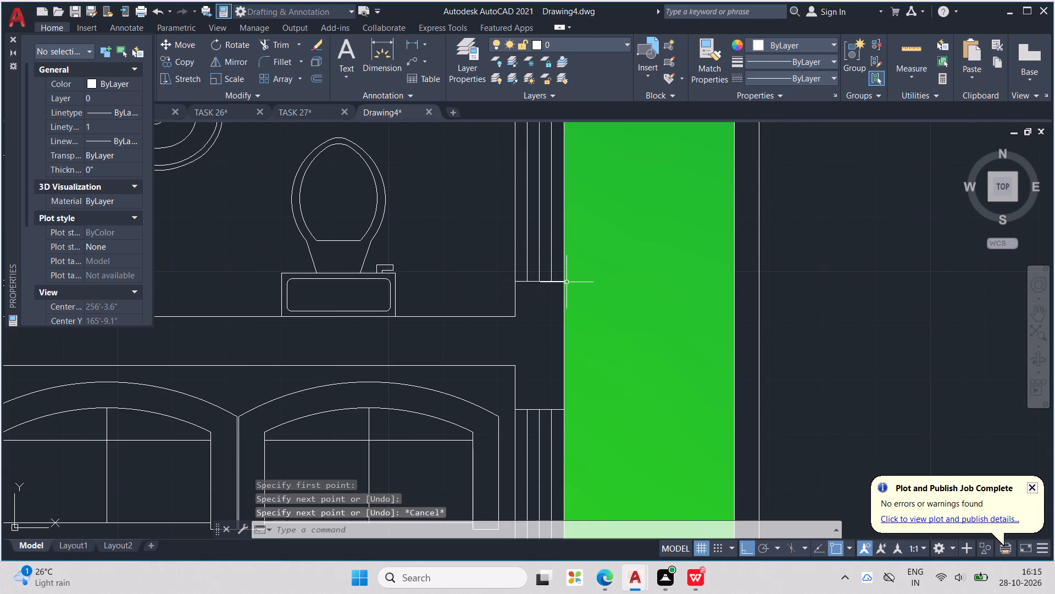
# Draw a line across the east wall's thickness at the upper end of the toilet window.
pyautogui.moveTo(579, 274); pyautogui.dragTo(584, 346, button='middle')
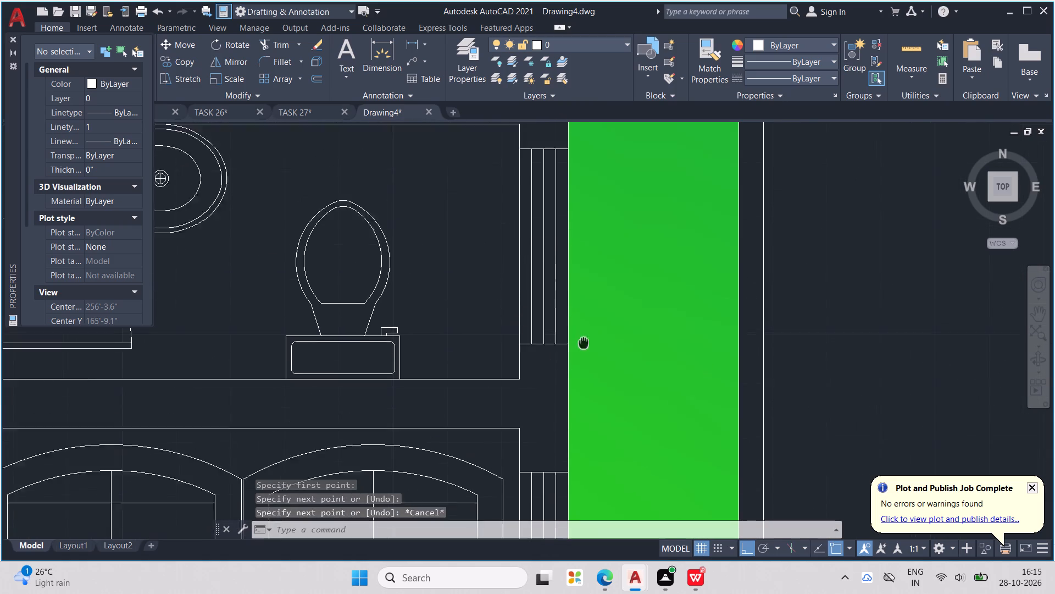
pyautogui.moveTo(584, 346); pyautogui.dragTo(580, 442, button='middle')
pyautogui.scroll(-1, 584, 398)
pyautogui.press('Escape')
pyautogui.press('l')
pyautogui.press('Return')
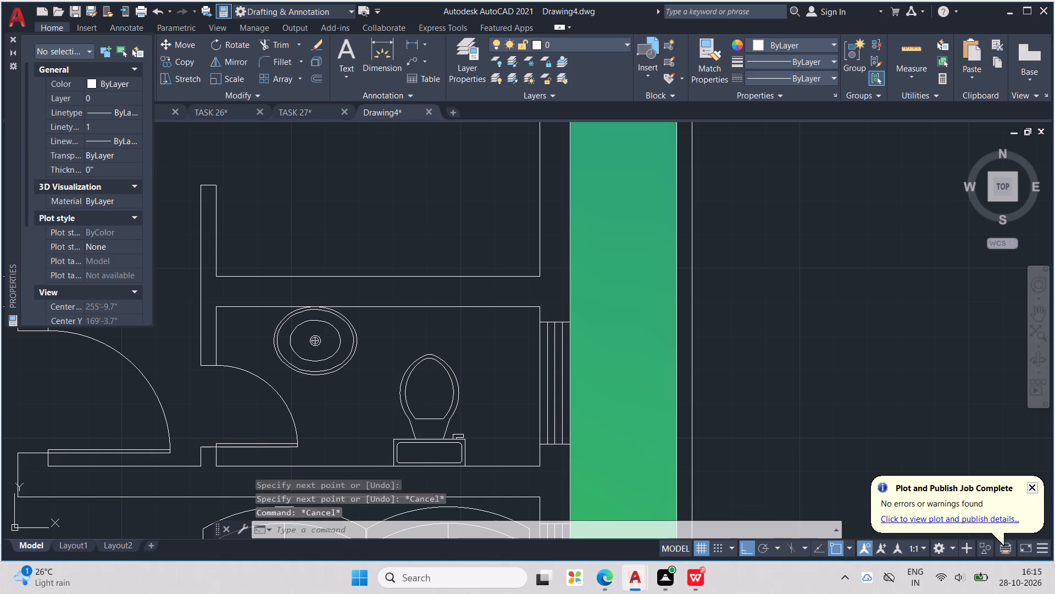
pyautogui.click(542, 327)
pyautogui.click(574, 324)
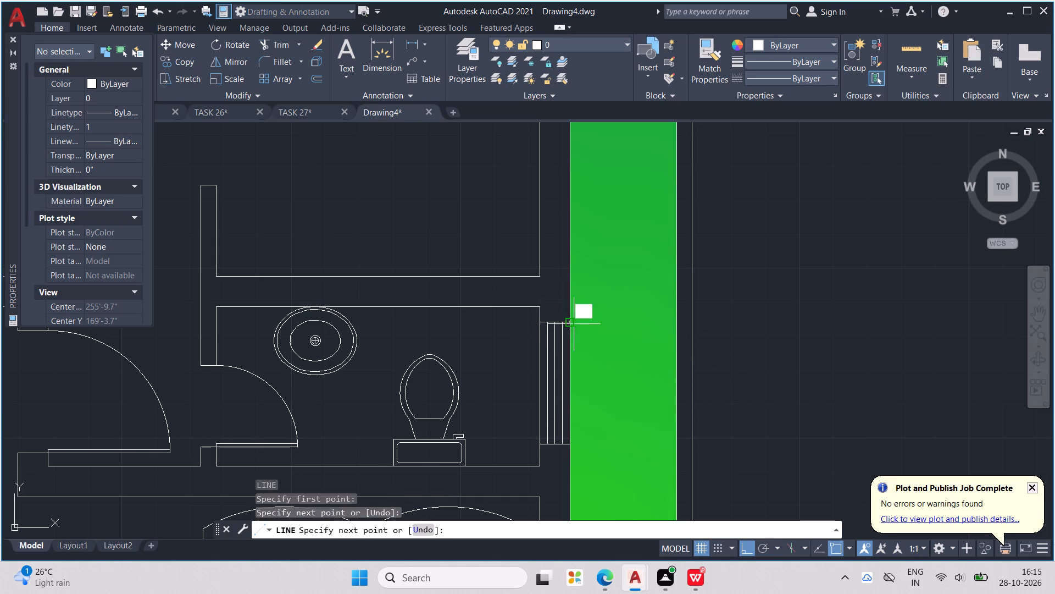
pyautogui.press('Escape')
# Draw a line across the east wall at the lower end of the window in the northeast corner room.
pyautogui.moveTo(608, 318); pyautogui.dragTo(607, 421, button='middle')
pyautogui.scroll(-1, 607, 375)
pyautogui.press('Escape')
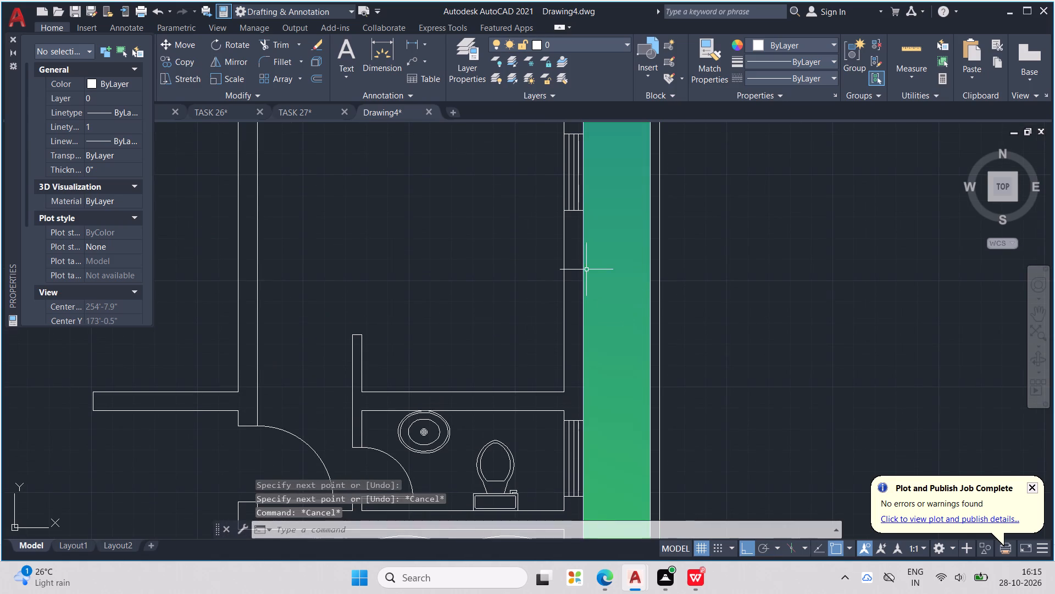
pyautogui.press('l')
pyautogui.press('Return')
pyautogui.moveTo(587, 277); pyautogui.dragTo(587, 360, button='middle')
pyautogui.scroll(1, 563, 305)
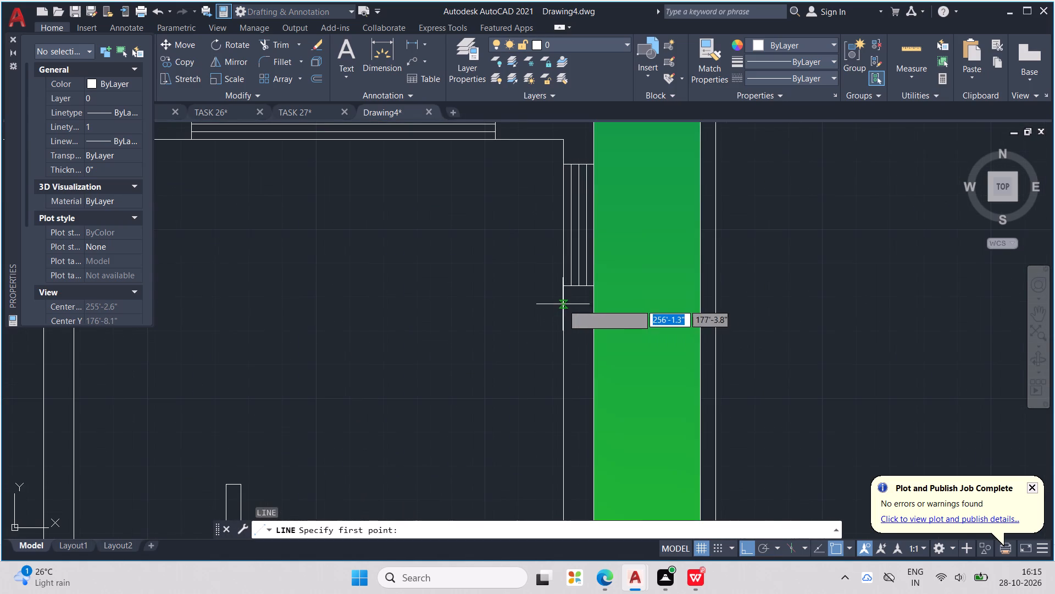
pyautogui.click(559, 287)
pyautogui.click(595, 289)
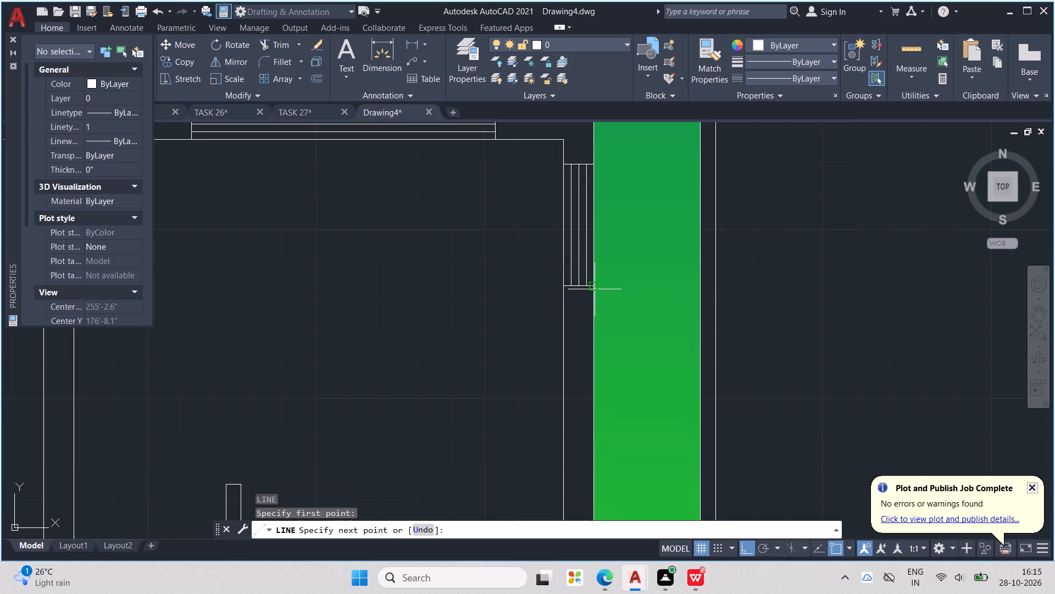
pyautogui.press('Escape')
# Draw a line across the east wall at the upper end of the northeast corner room's window.
pyautogui.moveTo(651, 291); pyautogui.dragTo(645, 431, button='middle')
pyautogui.press('Escape')
pyautogui.press('l')
pyautogui.press('Return')
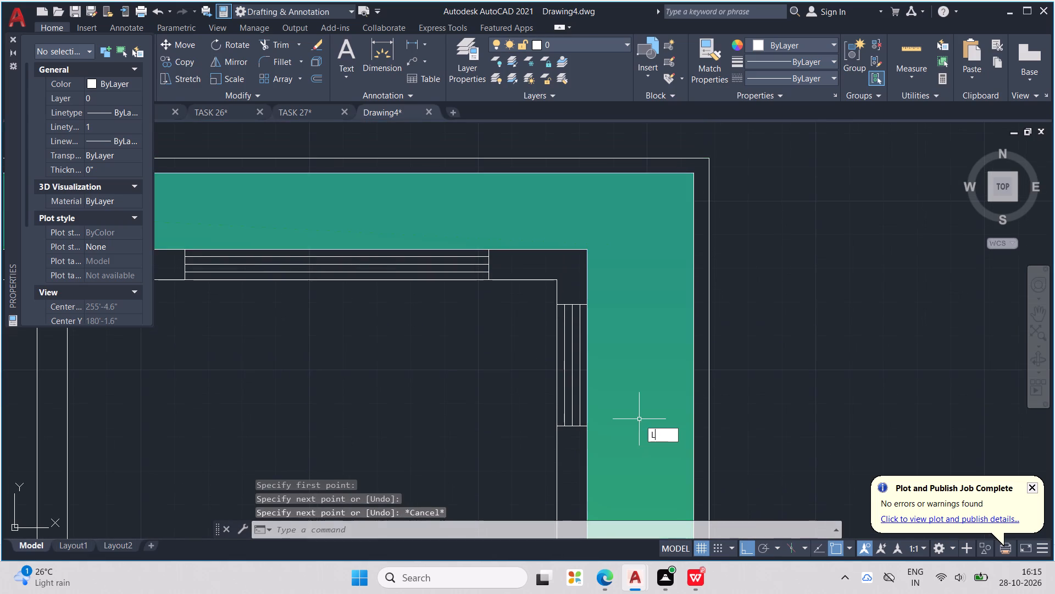
pyautogui.scroll(2, 582, 318)
pyautogui.click(540, 290)
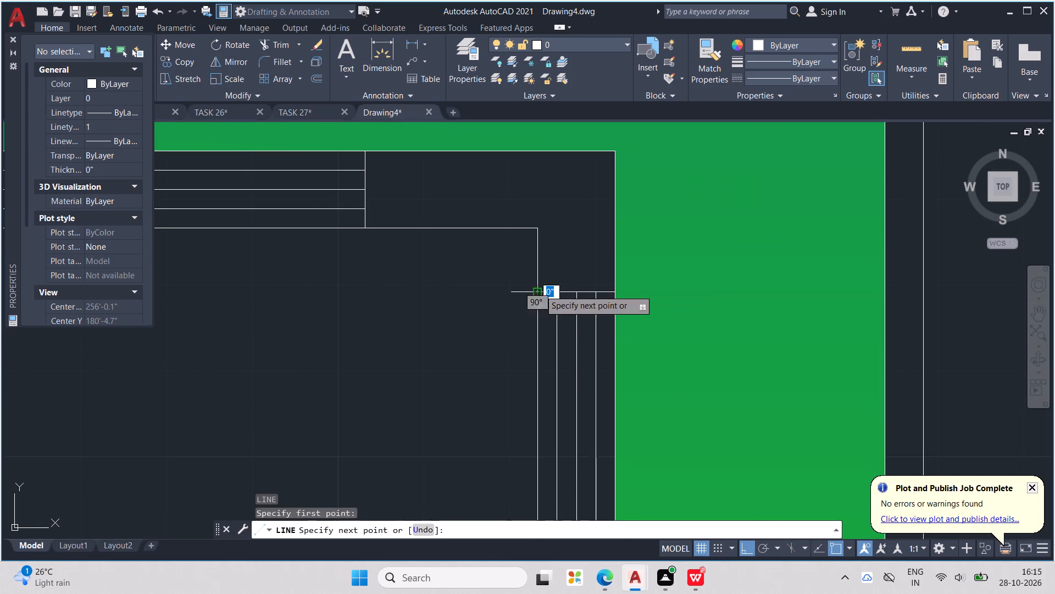
pyautogui.click(618, 292)
pyautogui.press('Escape')
# Draw a line across the north wall's thickness at the east end of its easternmost window.
pyautogui.scroll(-1, 623, 294)
pyautogui.moveTo(623, 295); pyautogui.dragTo(726, 348, button='middle')
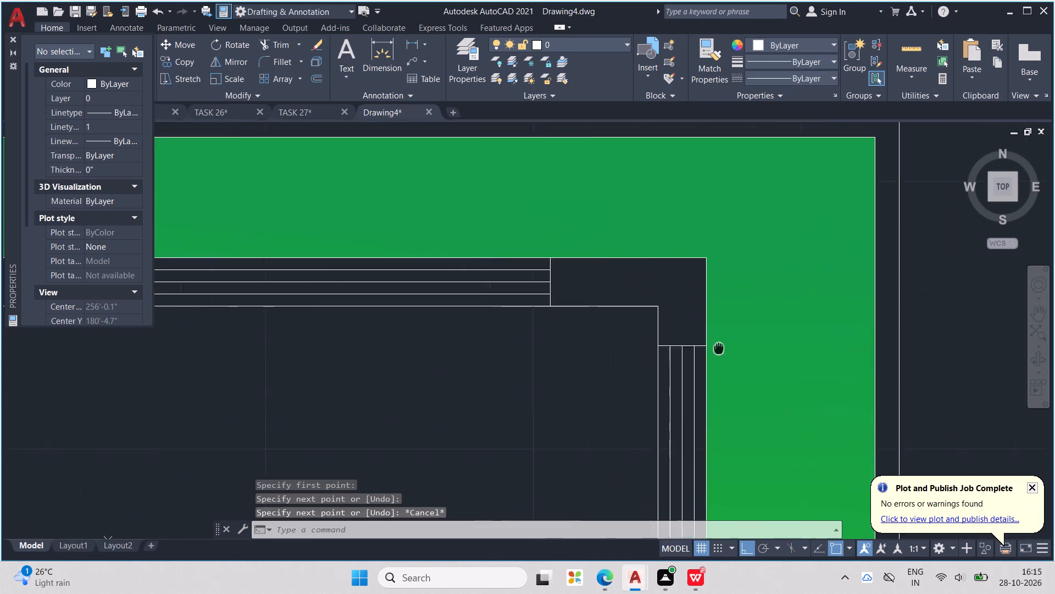
pyautogui.press('Escape')
pyautogui.moveTo(726, 348); pyautogui.dragTo(873, 318, button='middle')
pyautogui.press('Escape')
pyautogui.press('Escape')
pyautogui.scroll(-2, 879, 318)
pyautogui.press('l')
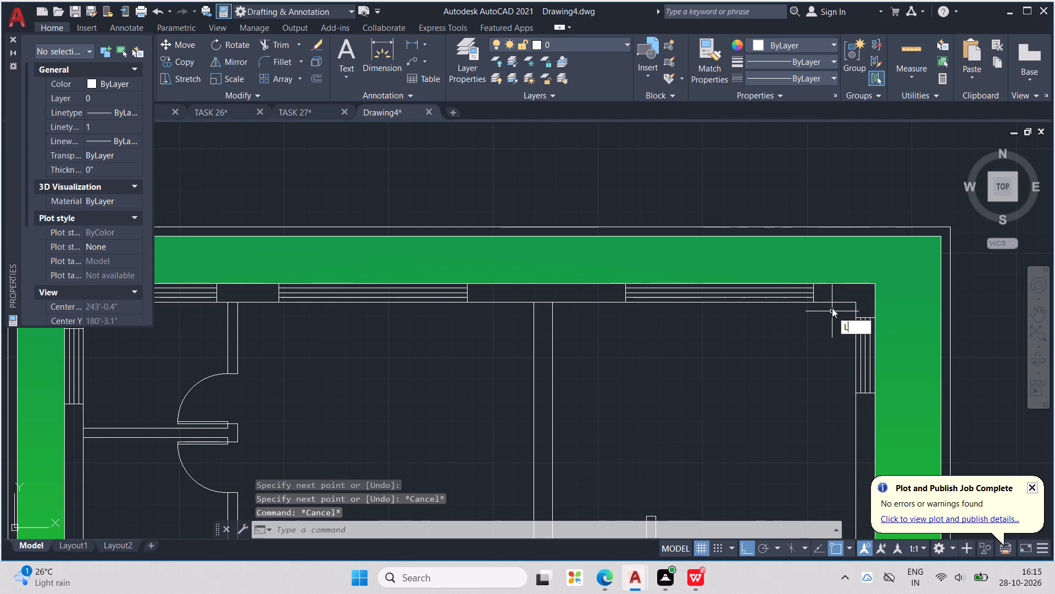
pyautogui.press('Return')
pyautogui.scroll(3, 812, 262)
pyautogui.click(813, 299)
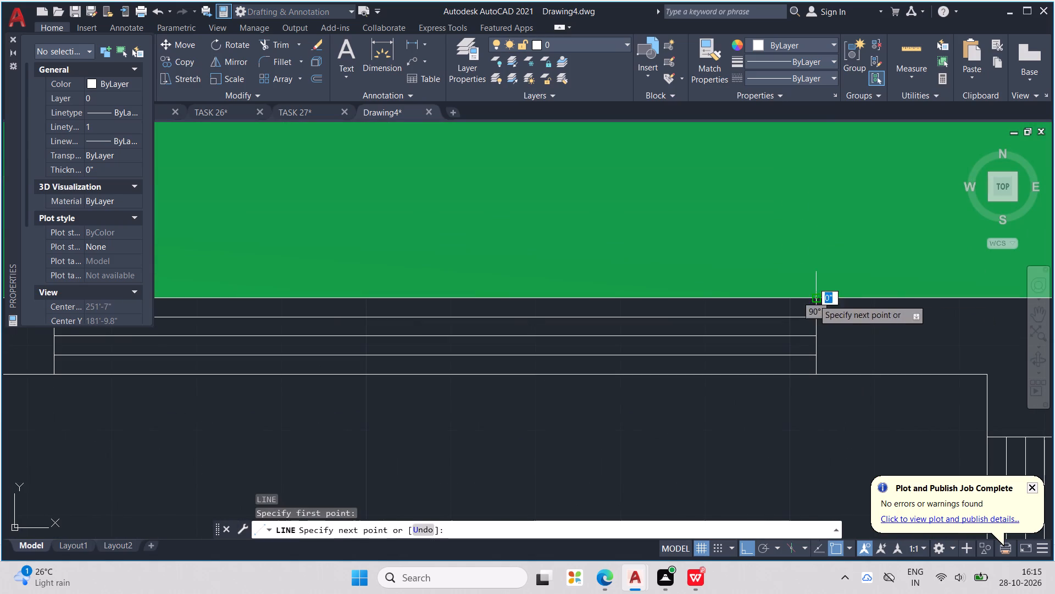
pyautogui.click(818, 372)
pyautogui.press('Escape')
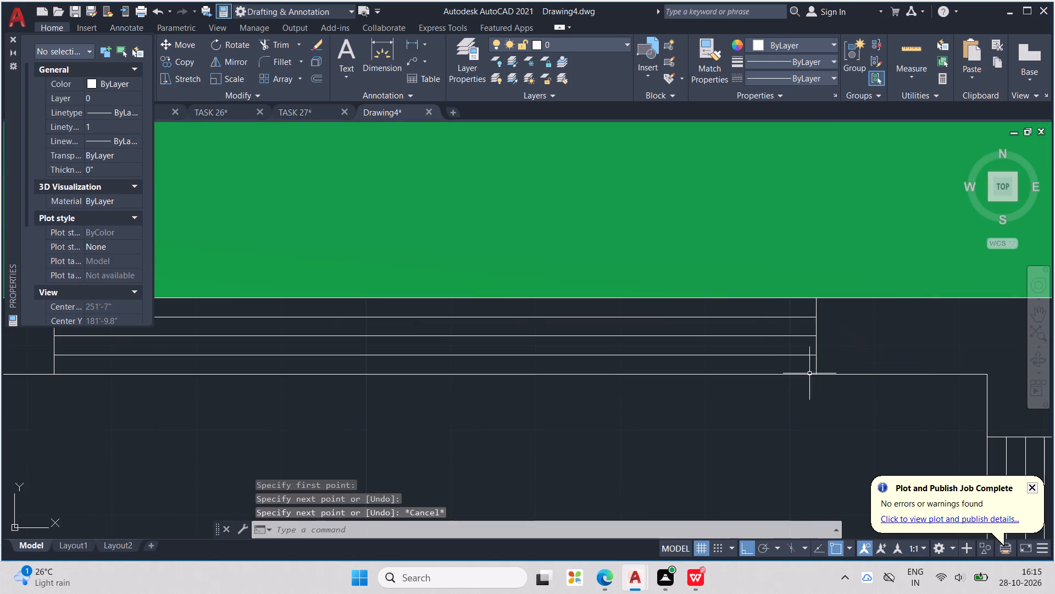
# Draw a line across the north wall's thickness at the west end of its easternmost window.
pyautogui.press('l')
pyautogui.press('Return')
pyautogui.moveTo(704, 377); pyautogui.dragTo(931, 364, button='middle')
pyautogui.scroll(-3, 567, 355)
pyautogui.scroll(1, 514, 348)
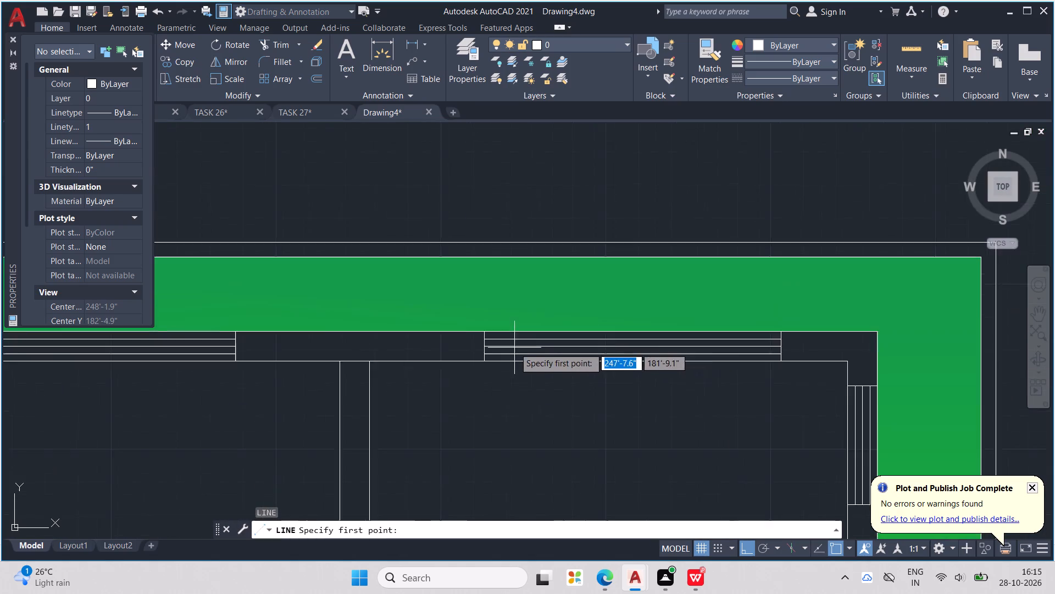
pyautogui.scroll(2, 514, 347)
pyautogui.click(449, 322)
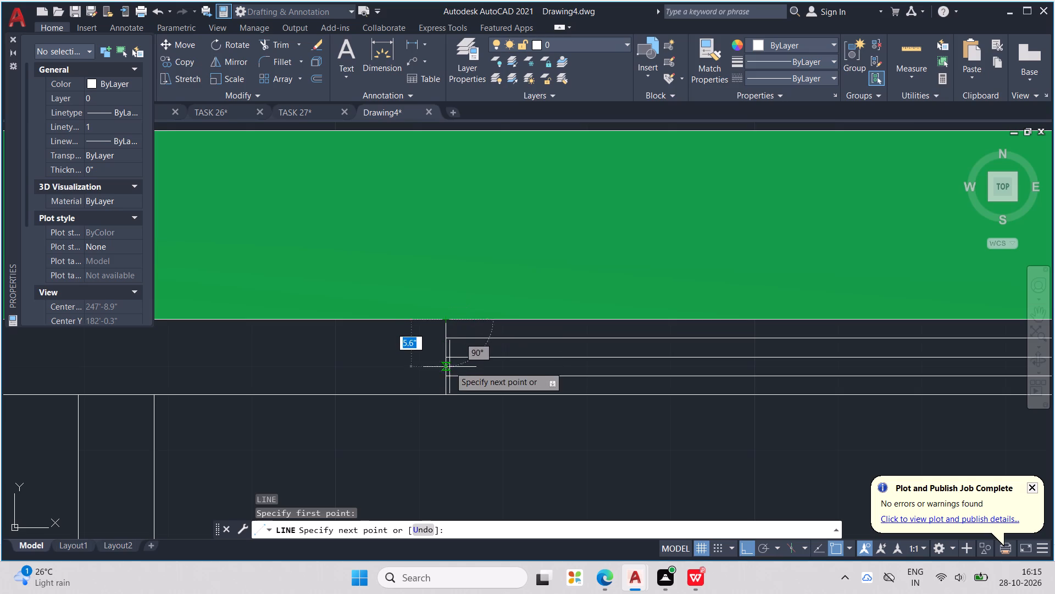
pyautogui.click(448, 391)
pyautogui.scroll(-3, 448, 386)
pyautogui.press('Escape')
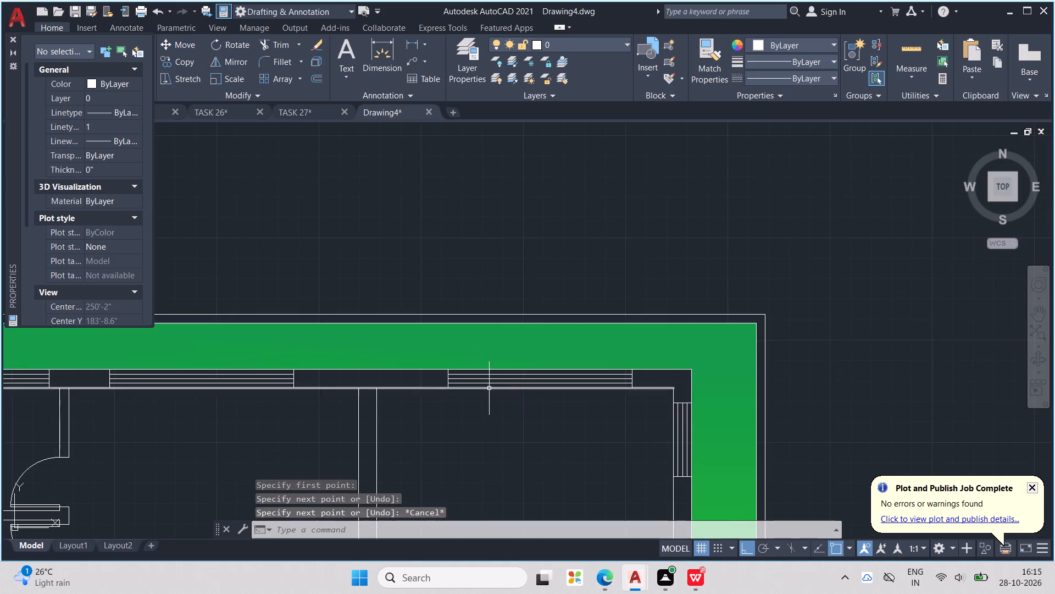
# Draw a line across the north wall's thickness at the east end of its middle window.
pyautogui.moveTo(490, 389); pyautogui.dragTo(802, 338, button='middle')
pyautogui.press('Escape')
pyautogui.press('Escape')
pyautogui.press('k')
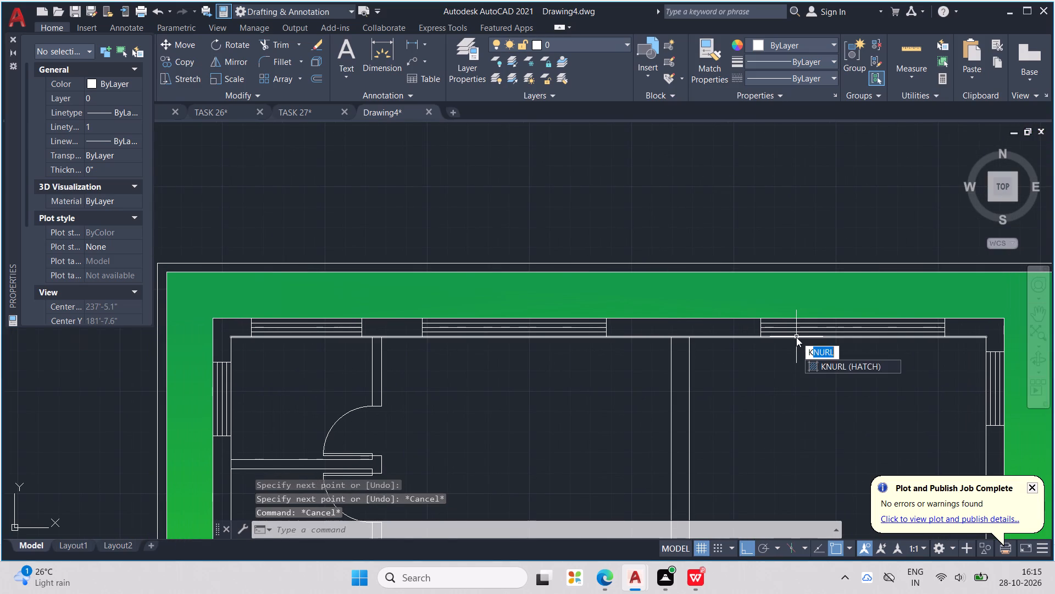
pyautogui.press('Escape')
pyautogui.press('l')
pyautogui.press('Return')
pyautogui.scroll(1, 613, 332)
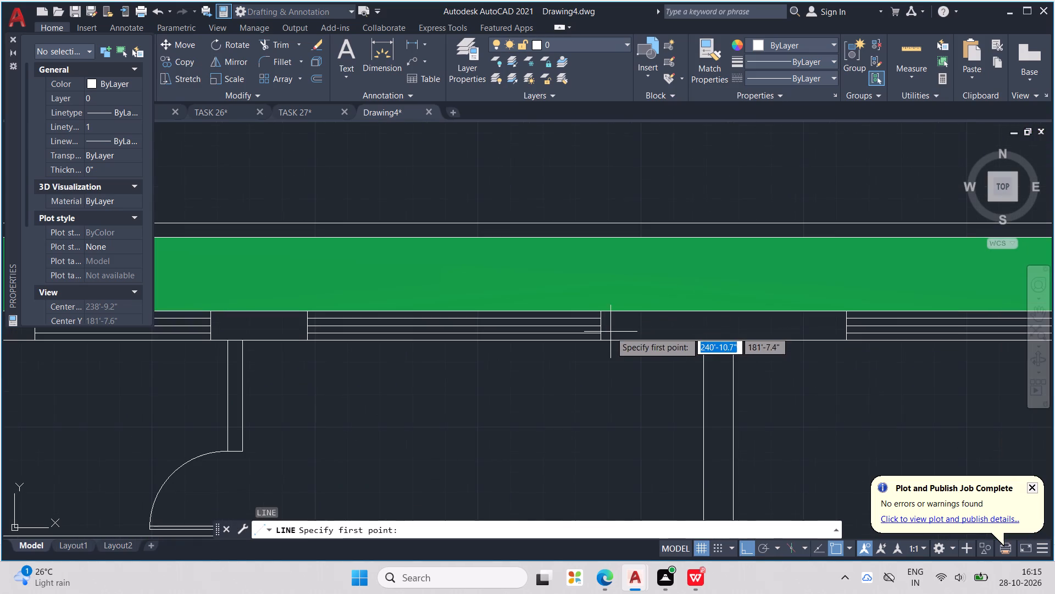
pyautogui.click(602, 312)
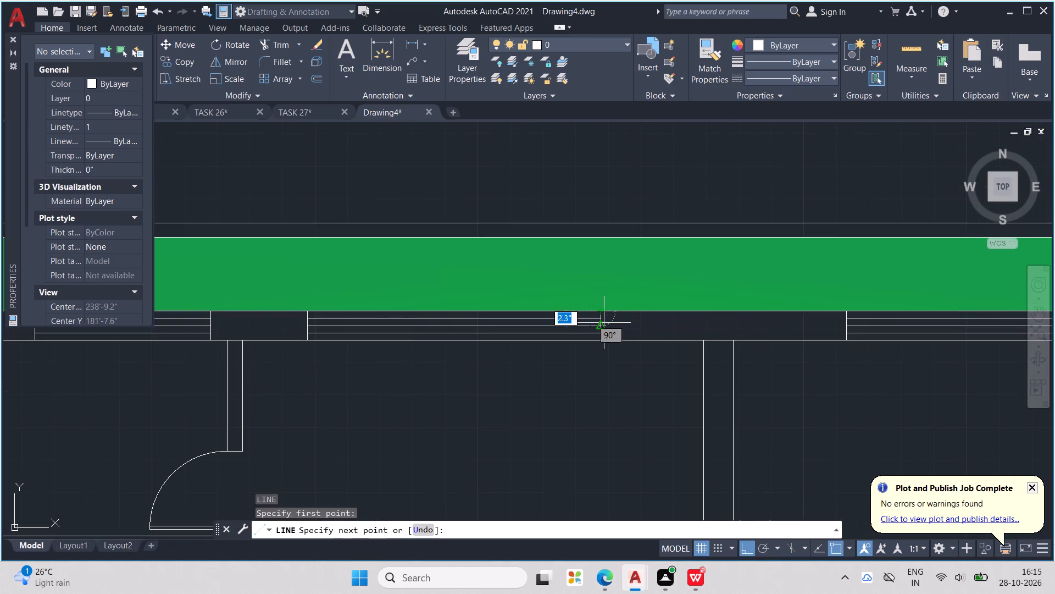
pyautogui.click(598, 339)
pyautogui.press('Escape')
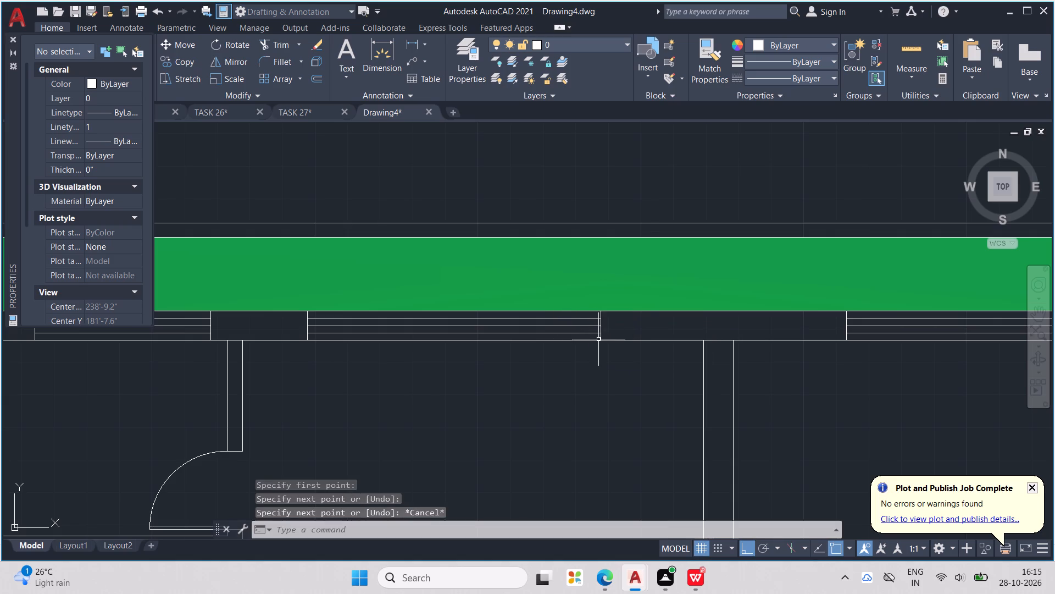
# Draw a line across the north wall's thickness at the west end of its middle window.
pyautogui.press('l')
pyautogui.press('Return')
pyautogui.moveTo(713, 338); pyautogui.dragTo(896, 336, button='middle')
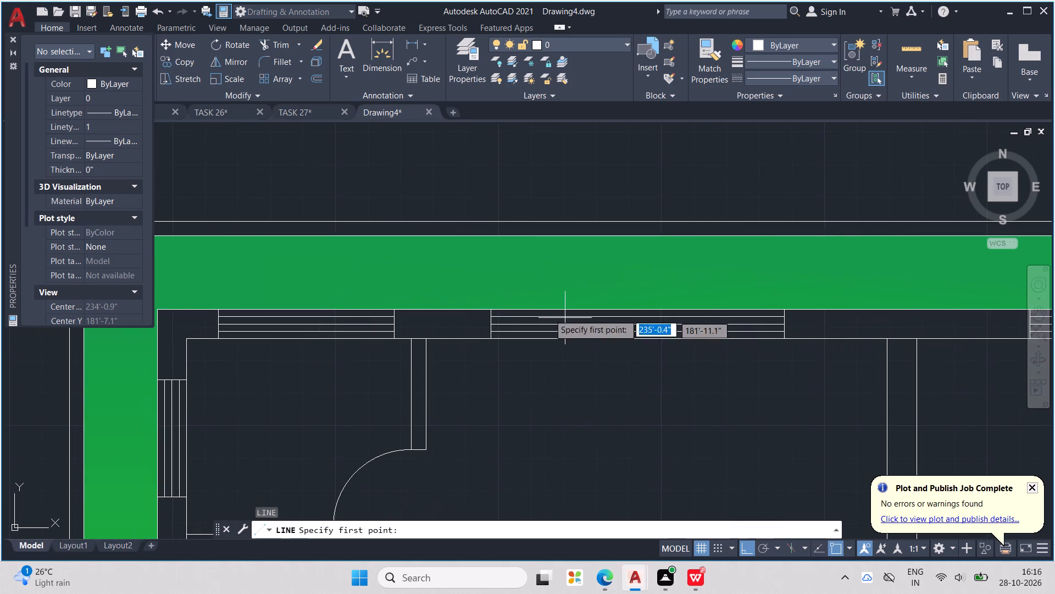
pyautogui.scroll(2, 475, 315)
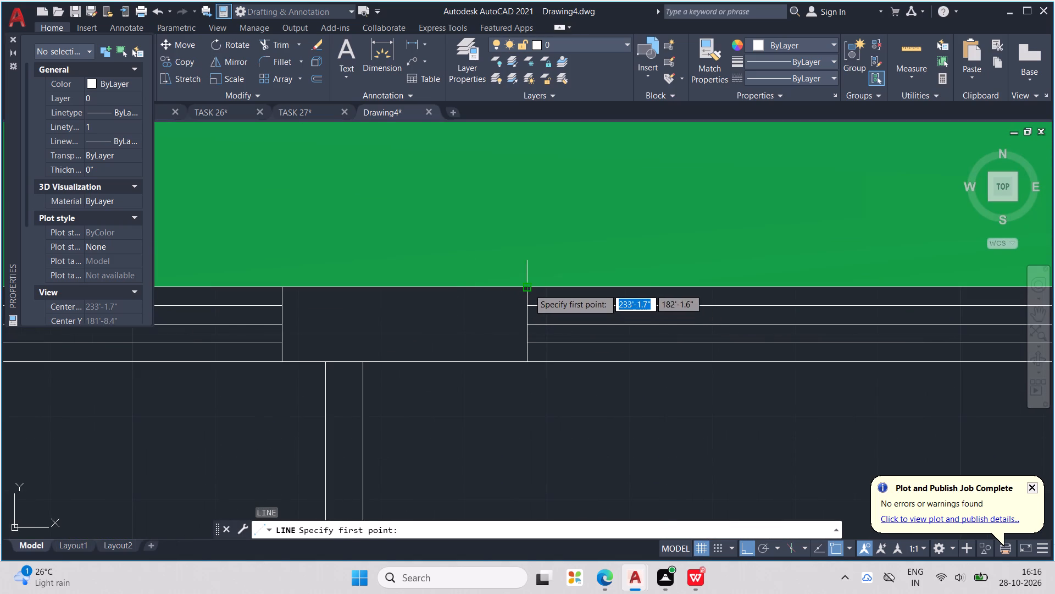
pyautogui.click(529, 289)
pyautogui.click(529, 356)
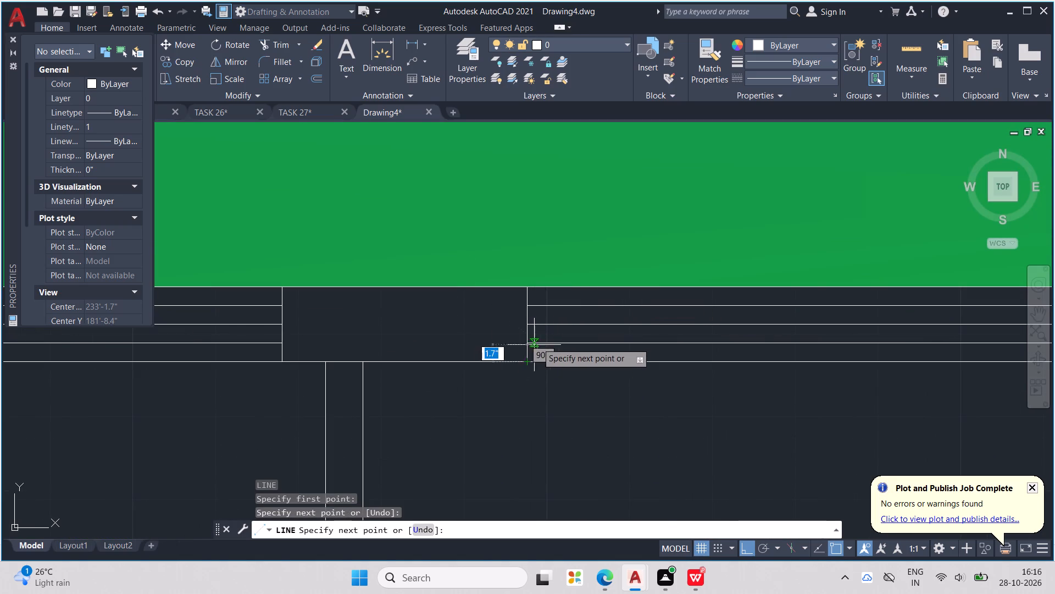
pyautogui.scroll(-3, 541, 340)
pyautogui.press('`')
pyautogui.press('`')
pyautogui.press('`')
pyautogui.press('`')
pyautogui.press('Escape')
pyautogui.press('Escape')
pyautogui.press('Escape')
pyautogui.press('Escape')
pyautogui.press('Escape')
pyautogui.press('Escape')
pyautogui.press('Escape')
pyautogui.press('Escape')
pyautogui.press('Escape')
pyautogui.press('Escape')
pyautogui.press('Escape')
pyautogui.press('Escape')
pyautogui.press('Escape')
pyautogui.press('Escape')
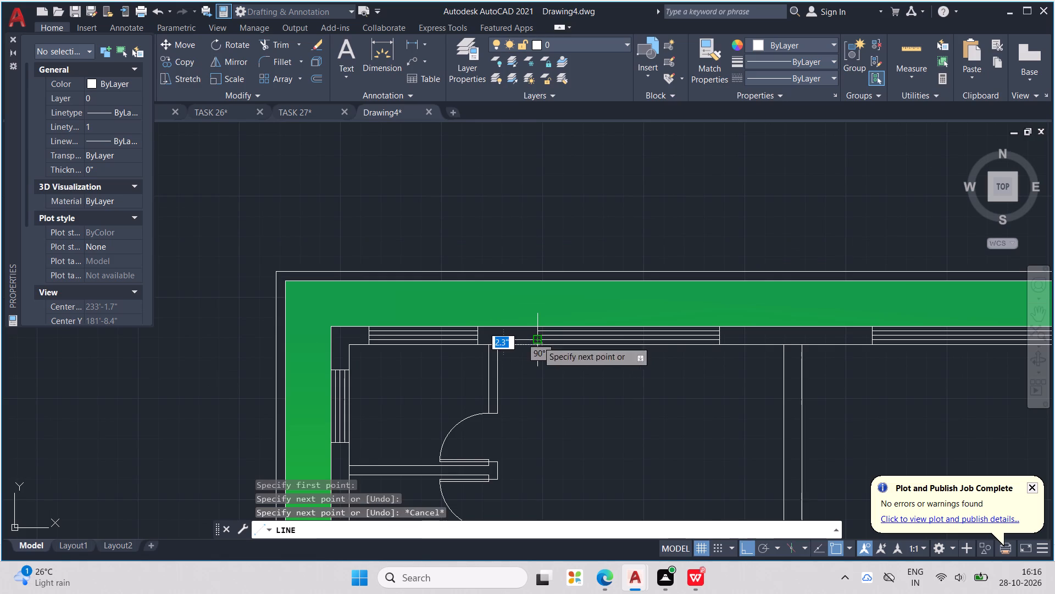
# Draw a line across the north wall's thickness at the east end of its westernmost window.
pyautogui.moveTo(540, 342); pyautogui.dragTo(638, 355, button='middle')
pyautogui.press('Escape')
pyautogui.press('Escape')
pyautogui.press('l')
pyautogui.press('Return')
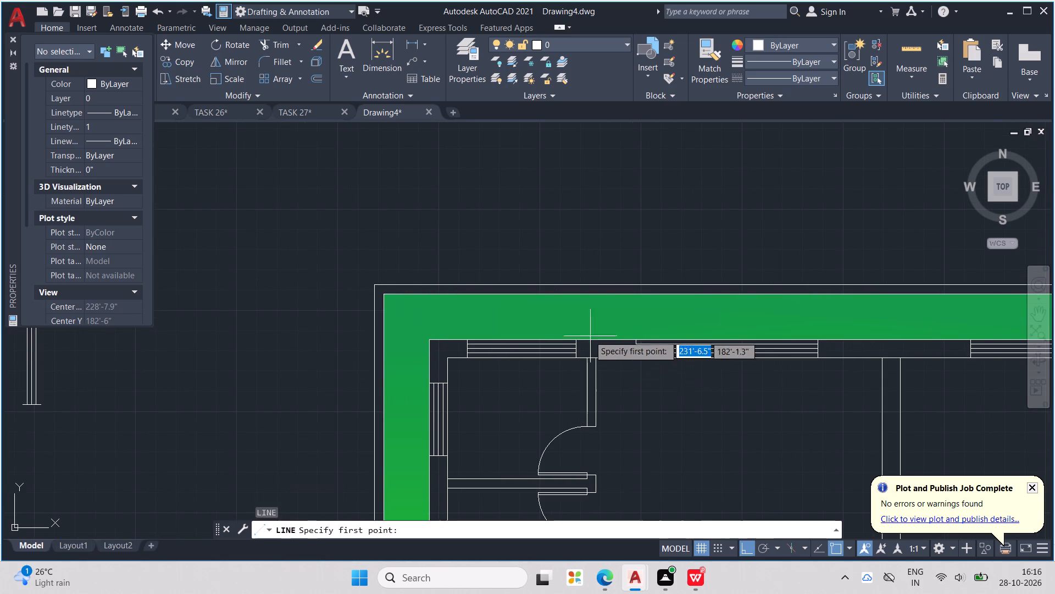
pyautogui.scroll(3, 587, 334)
pyautogui.click(568, 345)
pyautogui.click(573, 417)
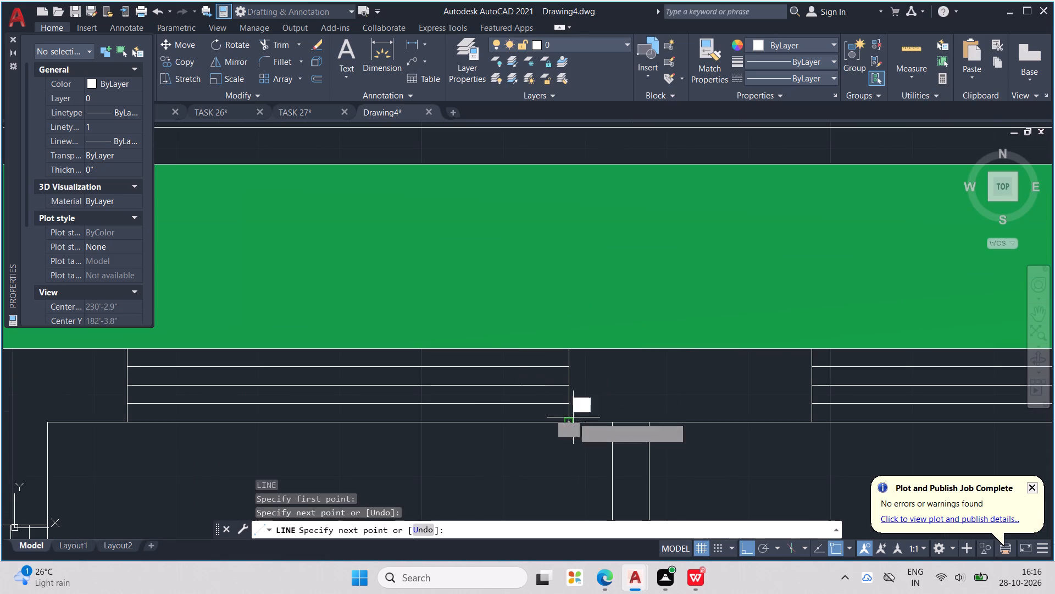
pyautogui.press('Escape')
# Draw a line across the north wall's thickness at the west end of its westernmost window.
pyautogui.press('l')
pyautogui.press('Return')
pyautogui.moveTo(663, 412); pyautogui.dragTo(862, 410, button='middle')
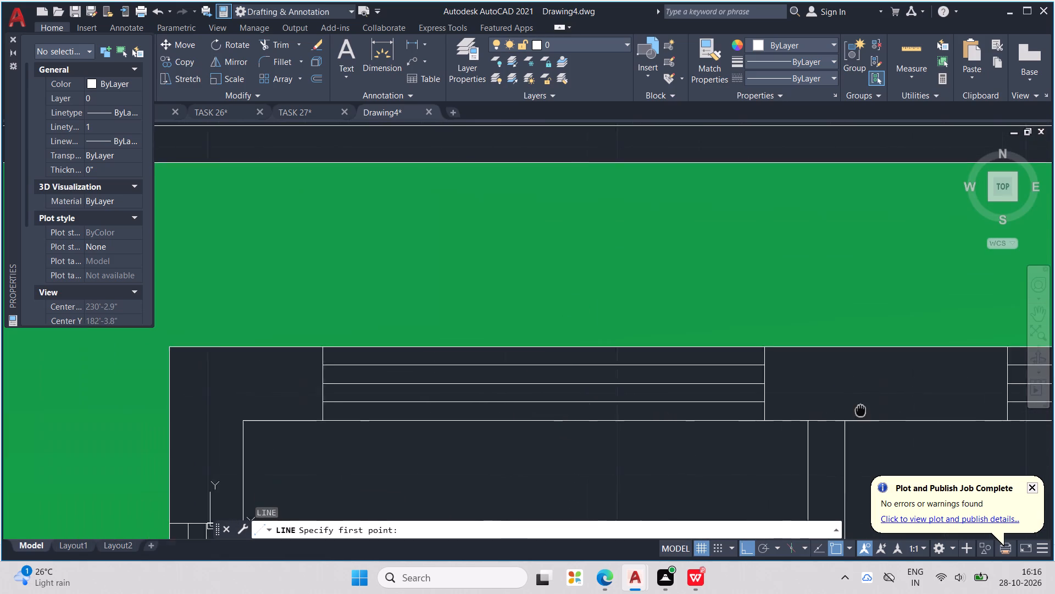
pyautogui.moveTo(862, 410); pyautogui.dragTo(929, 398, button='middle')
pyautogui.scroll(-1, 929, 398)
pyautogui.scroll(1, 592, 367)
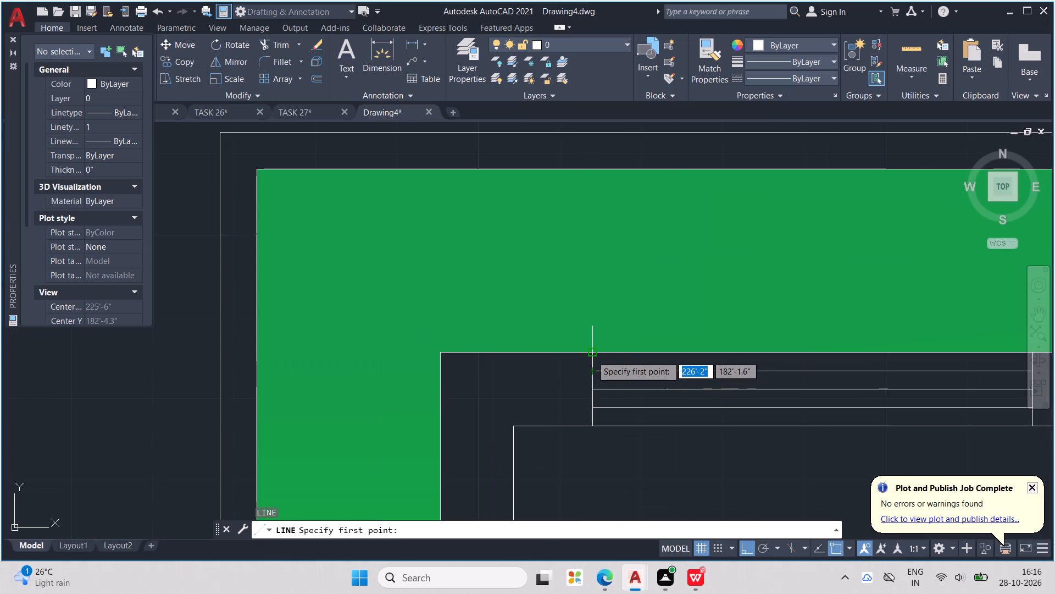
pyautogui.click(592, 354)
pyautogui.click(589, 422)
pyautogui.press('Escape')
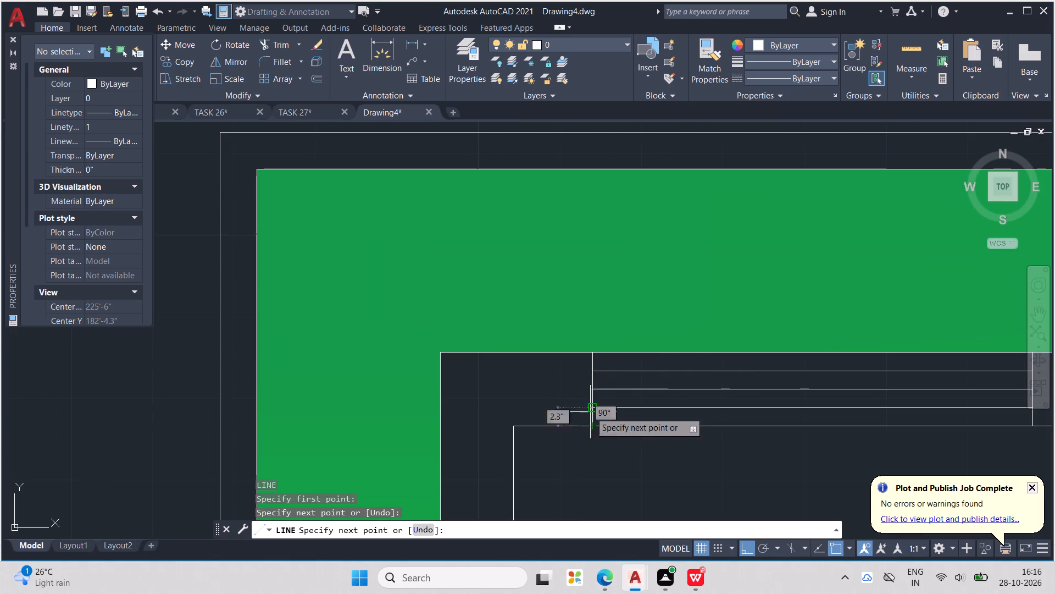
# Draw a line across the south wall's thickness at the west end of the living room window.
pyautogui.scroll(-3, 600, 386)
pyautogui.moveTo(618, 385); pyautogui.dragTo(488, 318, button='middle')
pyautogui.scroll(-3, 473, 306)
pyautogui.moveTo(551, 369); pyautogui.dragTo(486, 240, button='middle')
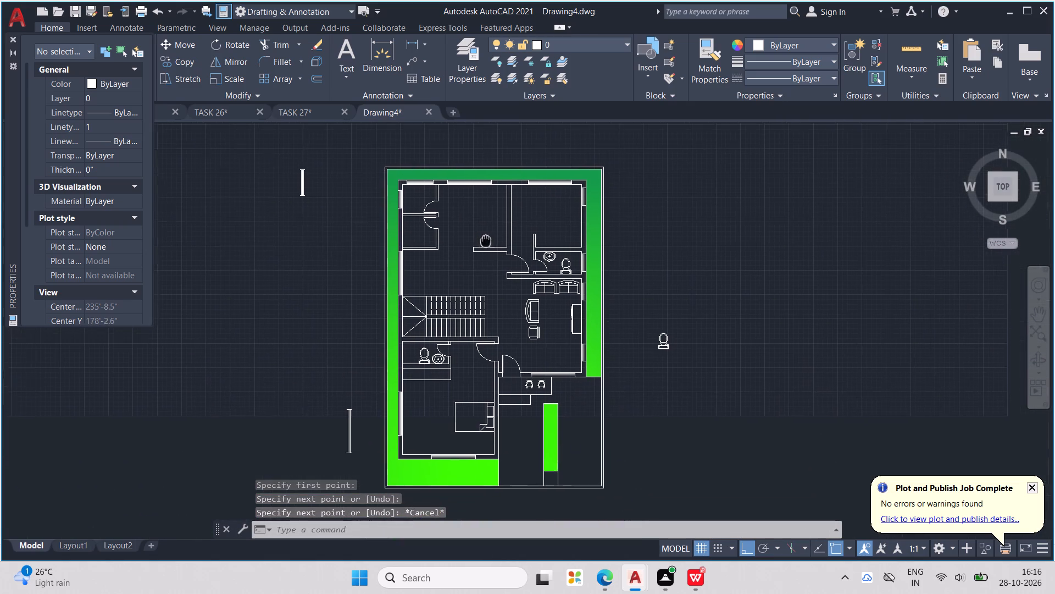
pyautogui.moveTo(486, 240); pyautogui.dragTo(484, 238, button='middle')
pyautogui.press('Escape')
pyautogui.press('Escape')
pyautogui.scroll(1, 540, 354)
pyautogui.press('l')
pyautogui.press('Return')
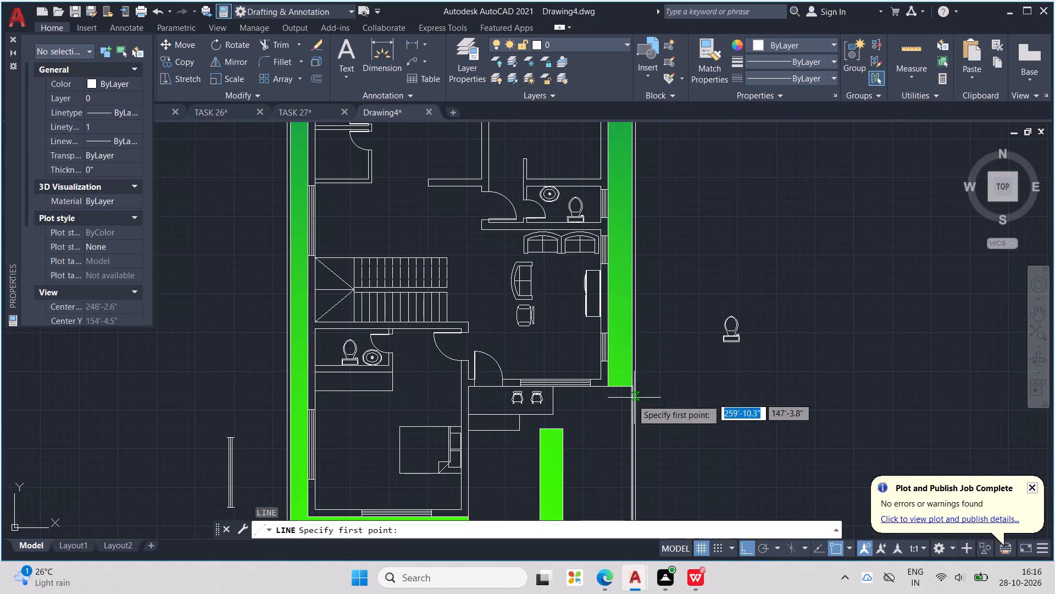
pyautogui.scroll(1, 566, 387)
pyautogui.scroll(2, 490, 394)
pyautogui.moveTo(491, 345); pyautogui.dragTo(491, 347)
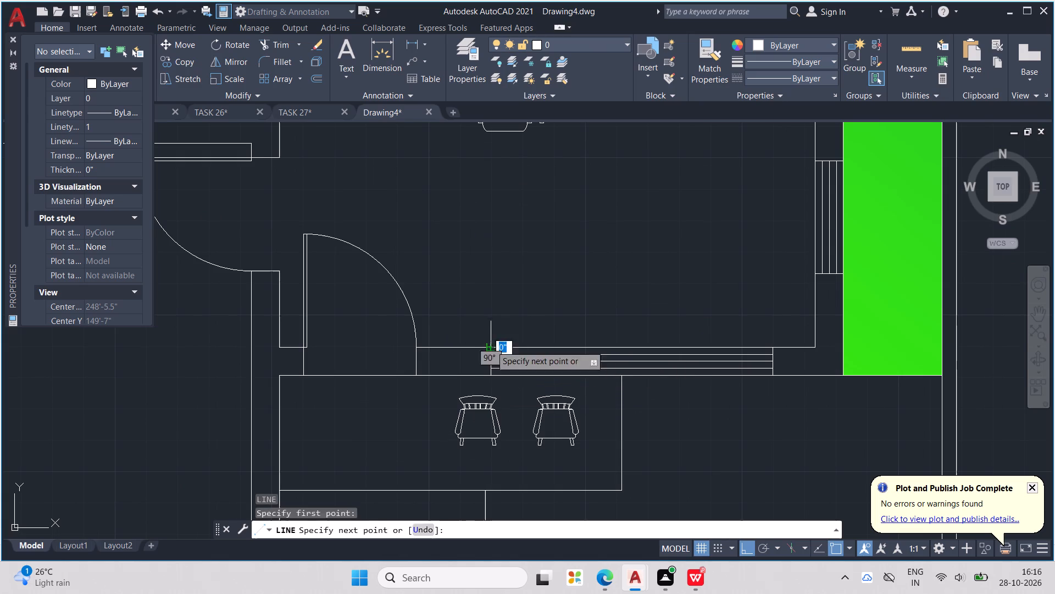
pyautogui.moveTo(491, 347); pyautogui.dragTo(491, 358)
pyautogui.click(491, 376)
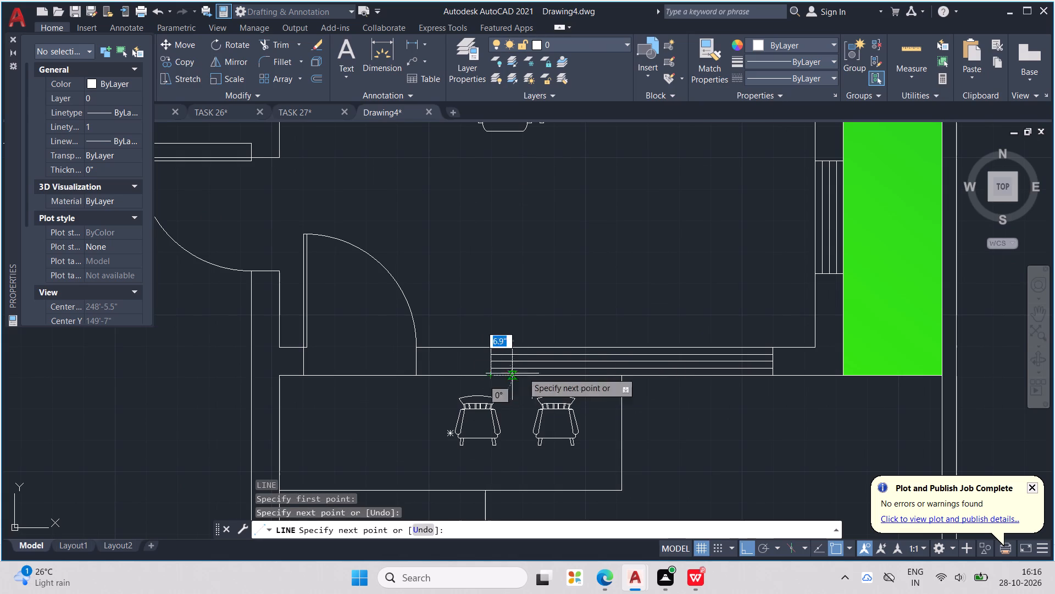
pyautogui.press('Escape')
pyautogui.press('Escape')
pyautogui.press('Escape')
# Draw a line across the south wall's thickness at the east end of the living room window.
pyautogui.press('l')
pyautogui.press('Return')
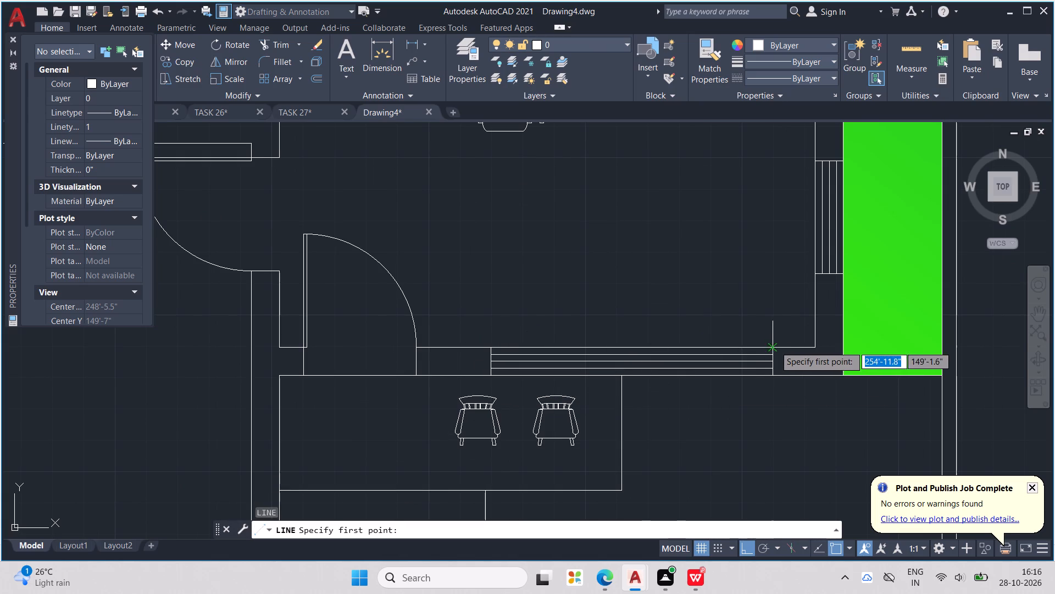
pyautogui.click(770, 346)
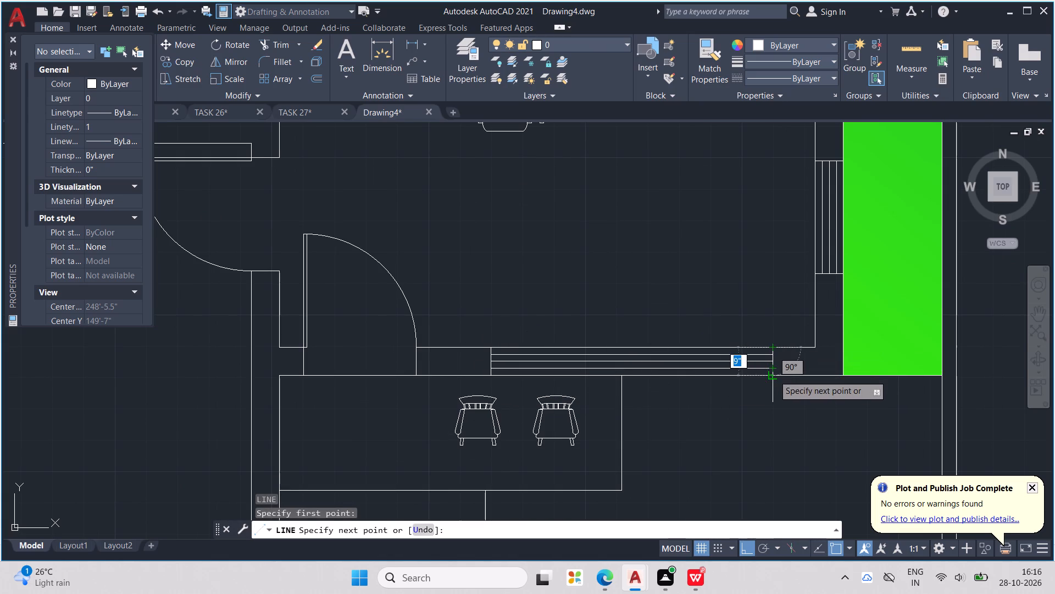
pyautogui.click(774, 375)
pyautogui.press('Escape')
pyautogui.press('Escape')
# Hatch the living room's southeast corner wall with the SOLID pattern in black (0,0,0).
pyautogui.press('h')
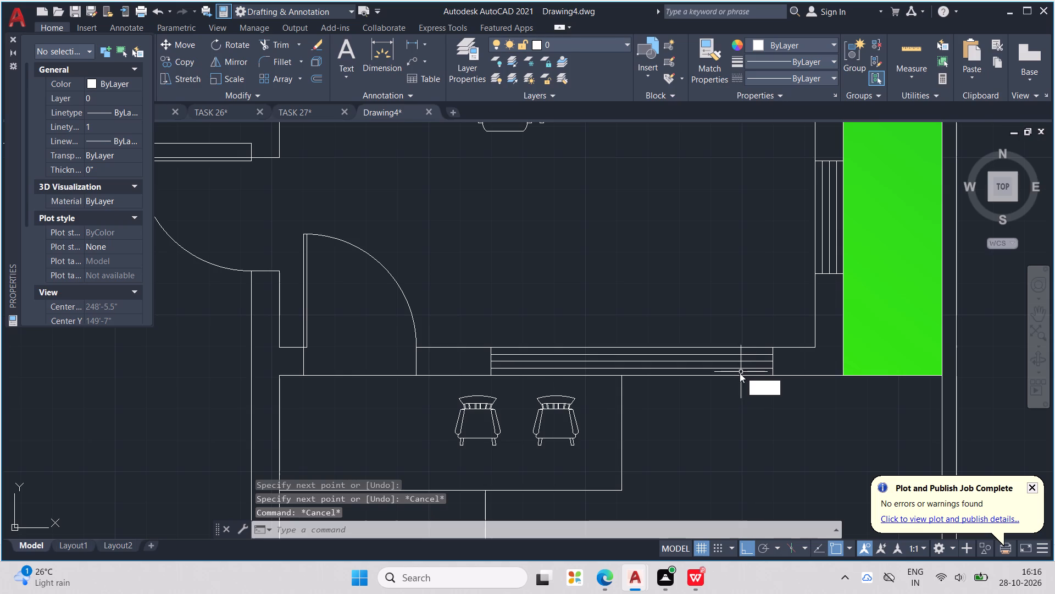
pyautogui.press('Return')
pyautogui.scroll(2, 237, 72)
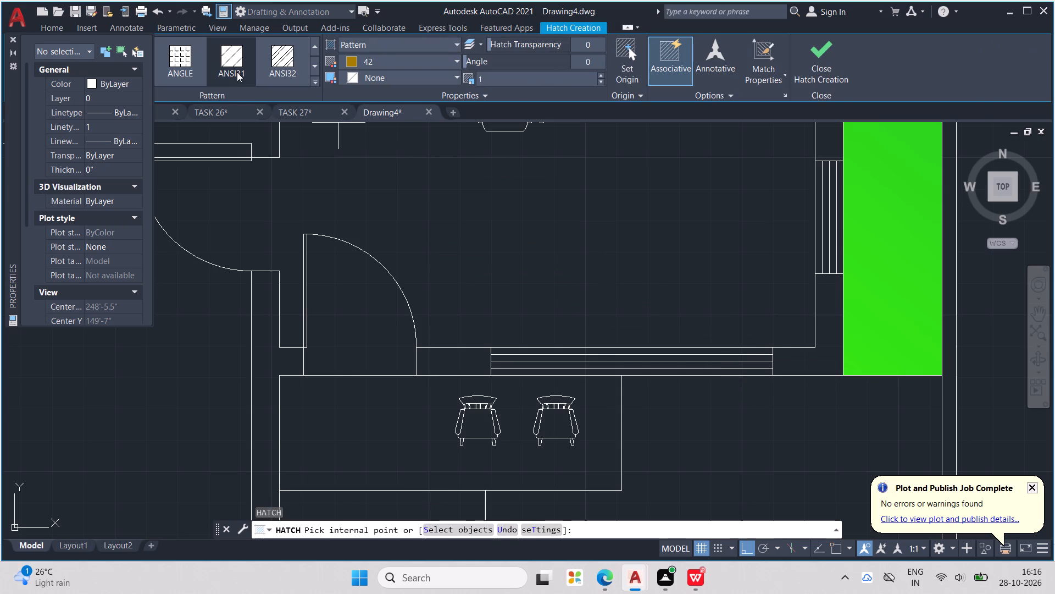
pyautogui.scroll(5, 237, 72)
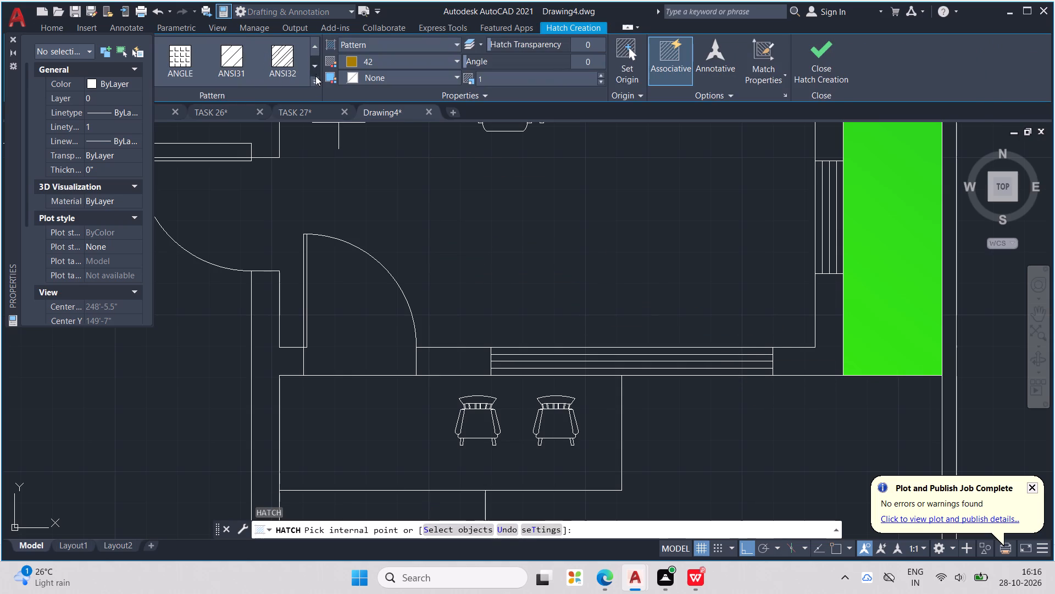
pyautogui.click(315, 78)
pyautogui.scroll(10, 251, 93)
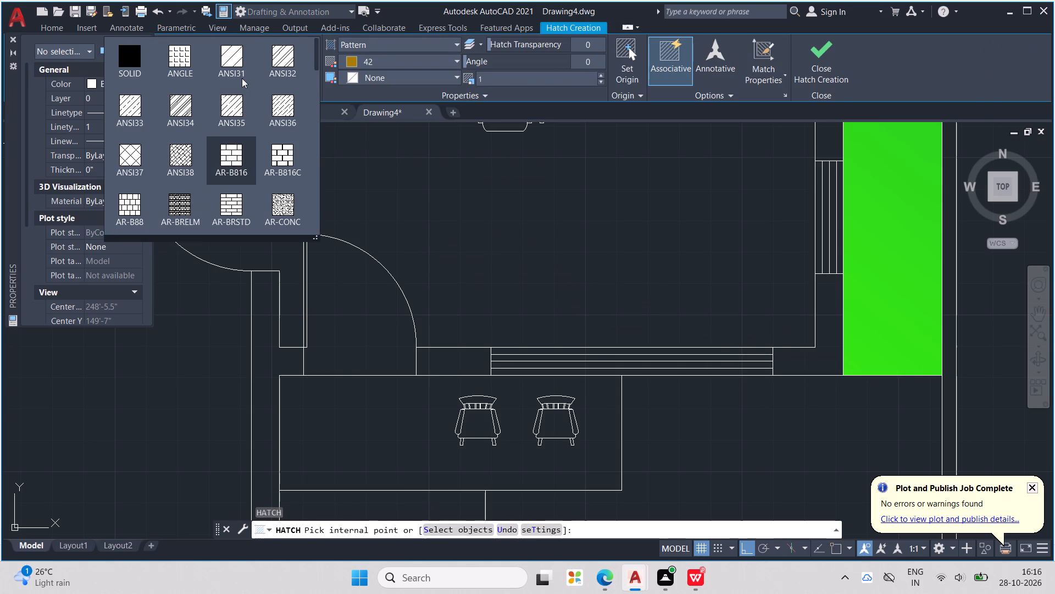
pyautogui.click(137, 59)
pyautogui.click(427, 63)
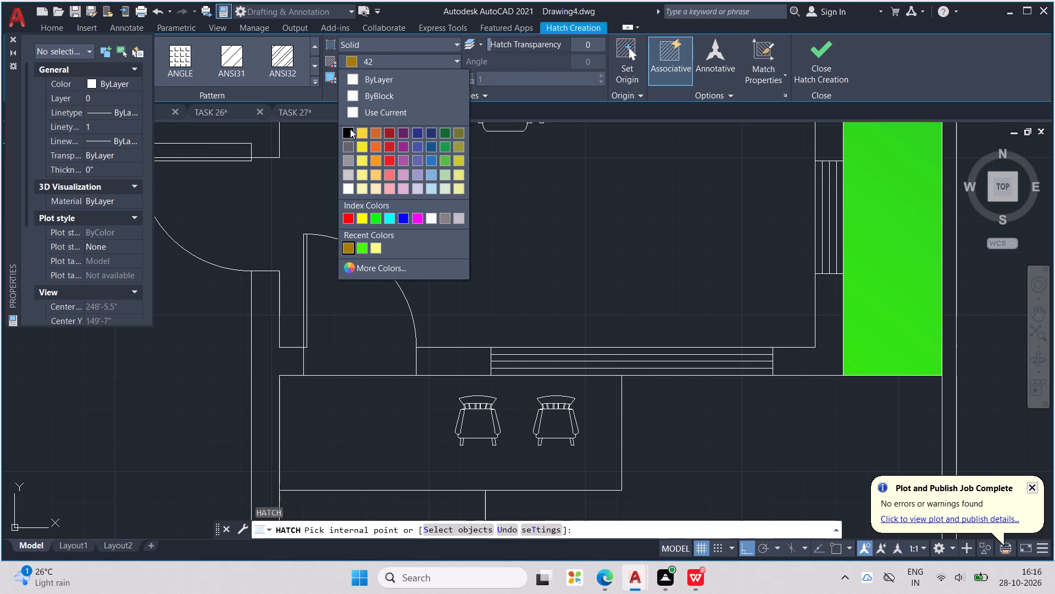
pyautogui.click(350, 129)
pyautogui.scroll(-1, 491, 169)
pyautogui.click(694, 292)
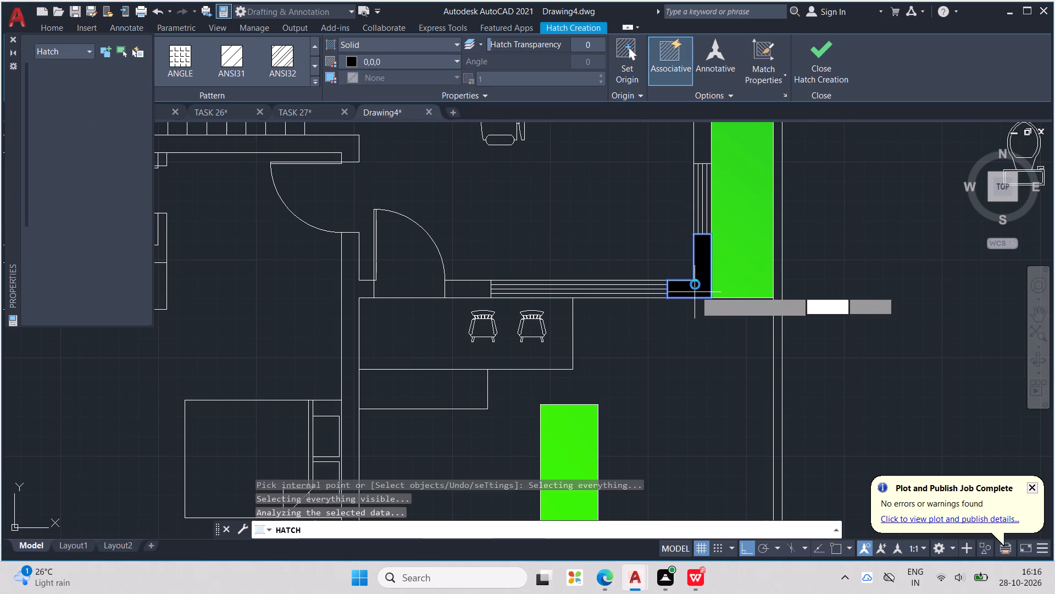
# Fill the wall piece between the entrance door and living room window, and the bedroom's east wall, with the solid black hatch.
pyautogui.scroll(-1, 692, 282)
pyautogui.moveTo(692, 282); pyautogui.dragTo(756, 337, button='middle')
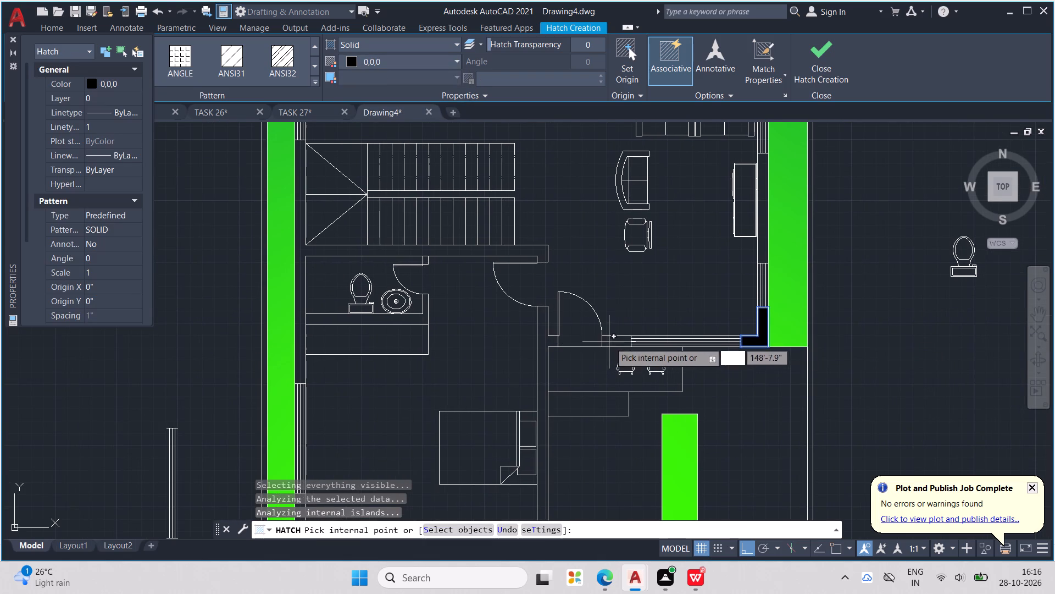
pyautogui.click(610, 342)
pyautogui.moveTo(545, 341); pyautogui.dragTo(562, 288, button='middle')
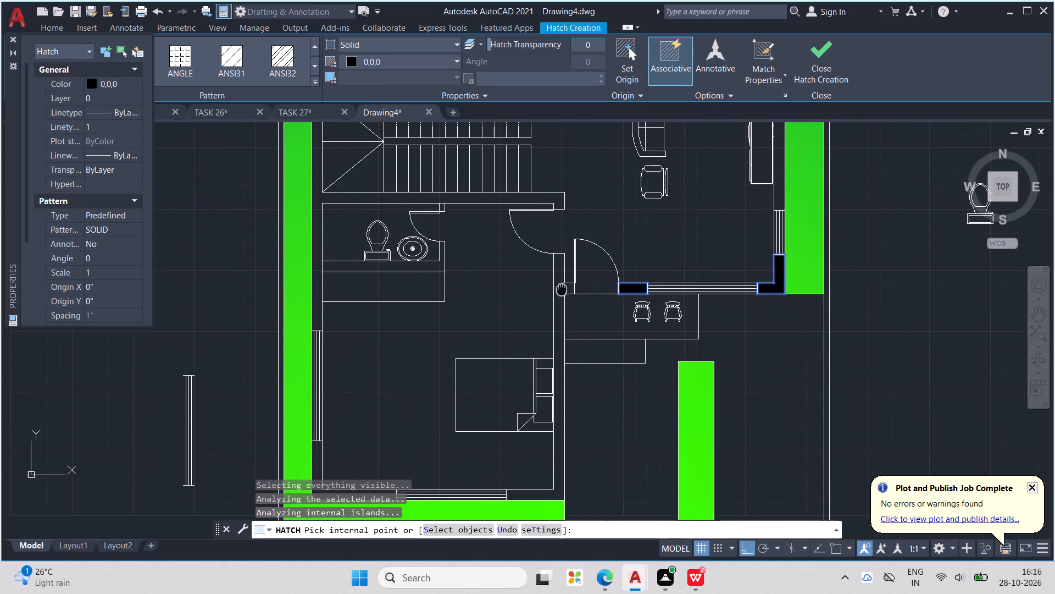
pyautogui.moveTo(562, 288); pyautogui.dragTo(562, 288, button='middle')
pyautogui.click(560, 293)
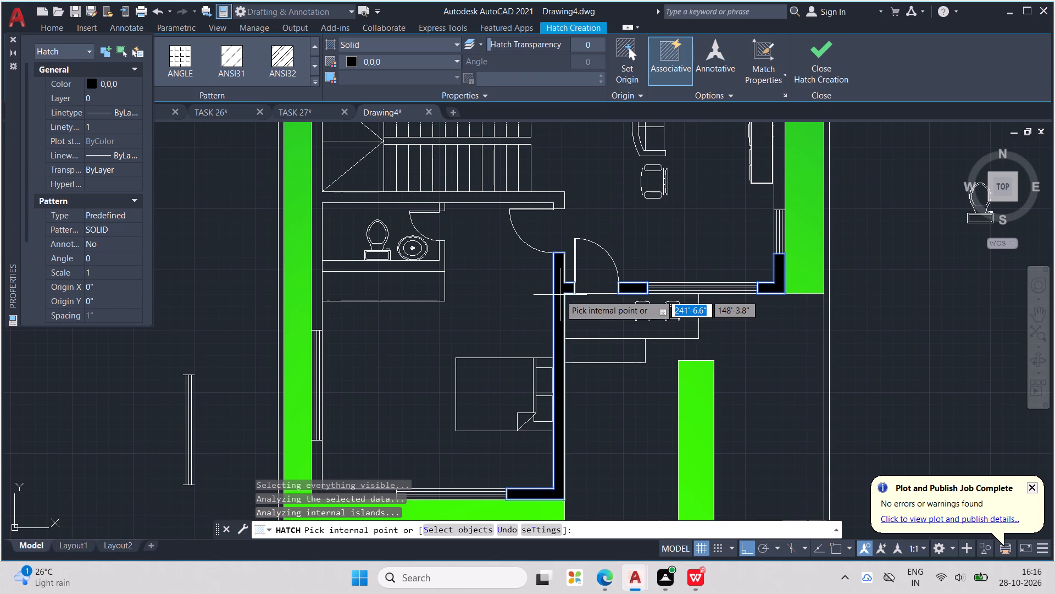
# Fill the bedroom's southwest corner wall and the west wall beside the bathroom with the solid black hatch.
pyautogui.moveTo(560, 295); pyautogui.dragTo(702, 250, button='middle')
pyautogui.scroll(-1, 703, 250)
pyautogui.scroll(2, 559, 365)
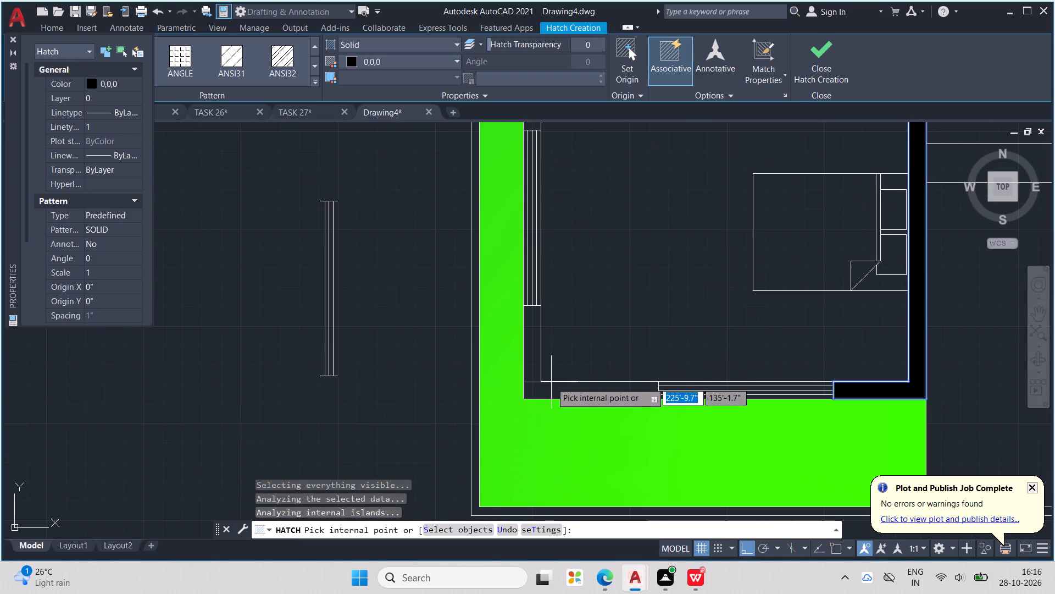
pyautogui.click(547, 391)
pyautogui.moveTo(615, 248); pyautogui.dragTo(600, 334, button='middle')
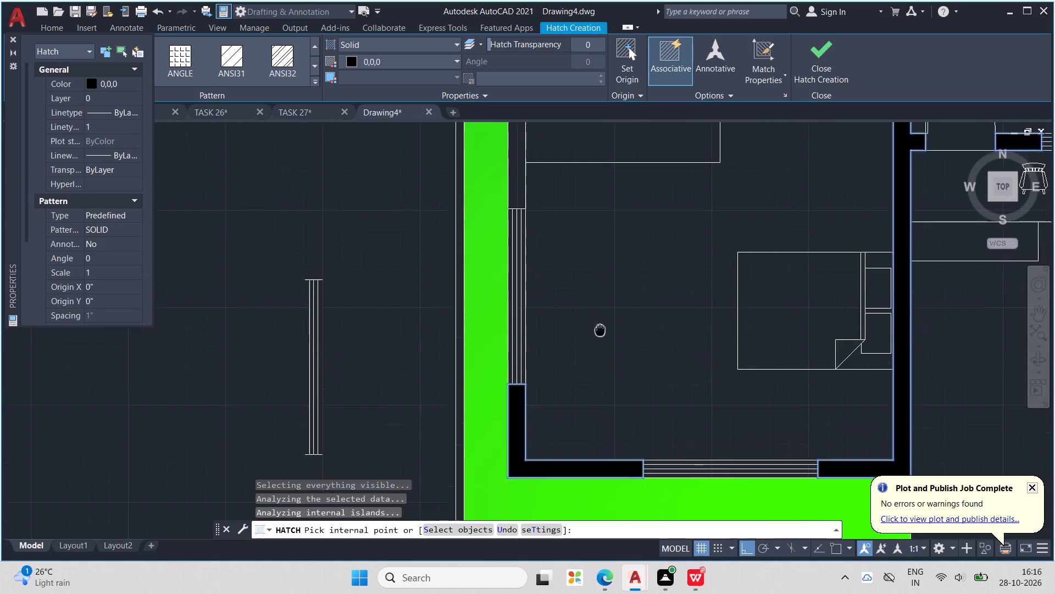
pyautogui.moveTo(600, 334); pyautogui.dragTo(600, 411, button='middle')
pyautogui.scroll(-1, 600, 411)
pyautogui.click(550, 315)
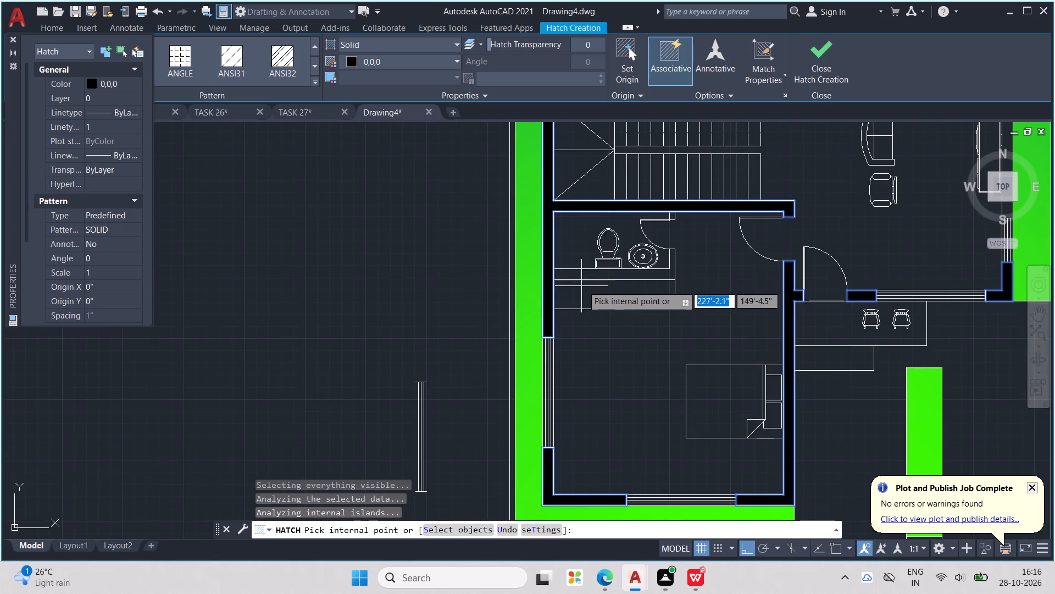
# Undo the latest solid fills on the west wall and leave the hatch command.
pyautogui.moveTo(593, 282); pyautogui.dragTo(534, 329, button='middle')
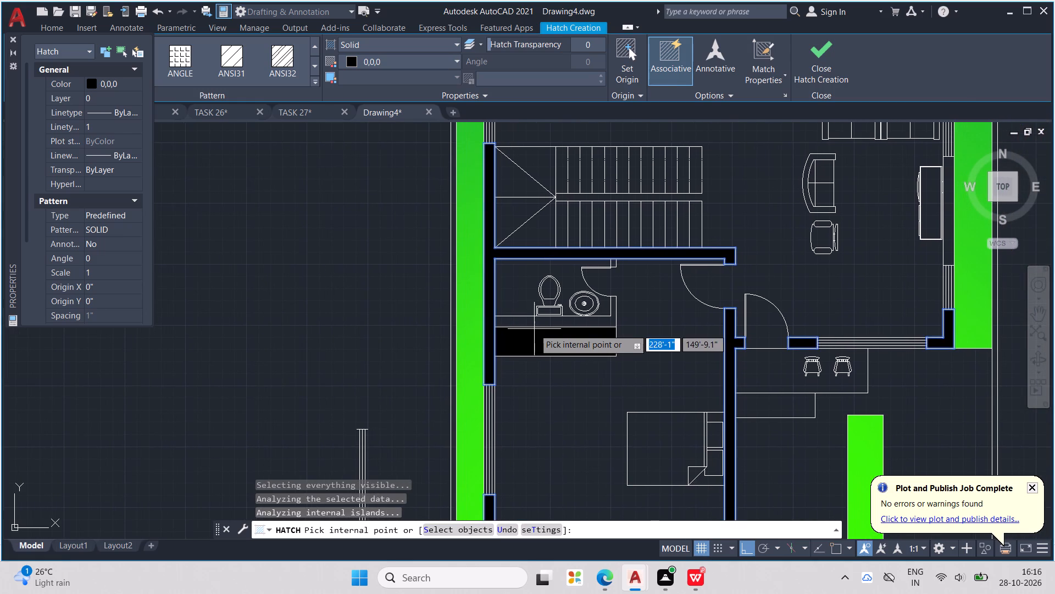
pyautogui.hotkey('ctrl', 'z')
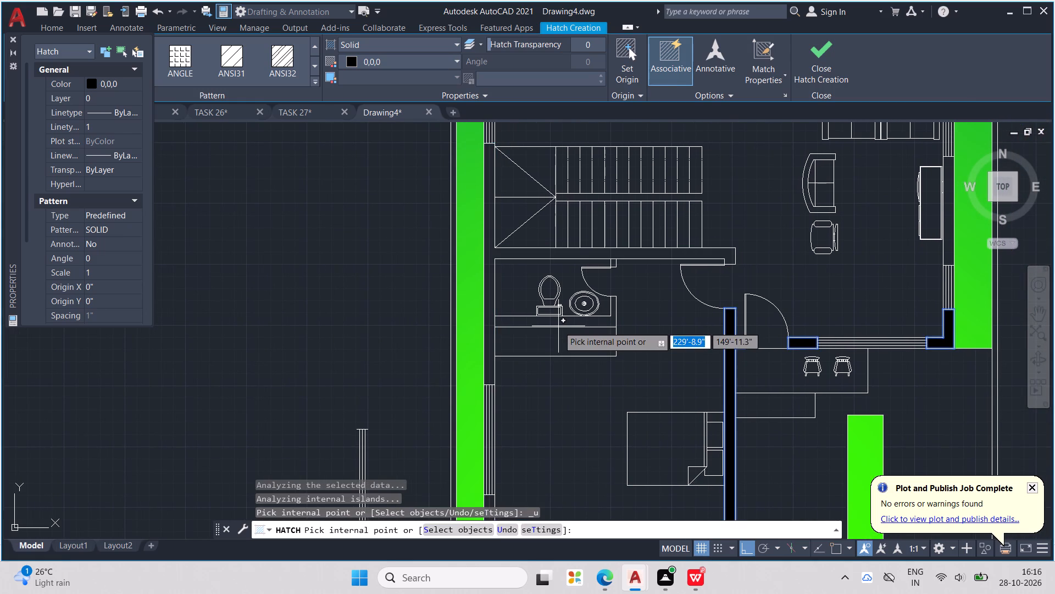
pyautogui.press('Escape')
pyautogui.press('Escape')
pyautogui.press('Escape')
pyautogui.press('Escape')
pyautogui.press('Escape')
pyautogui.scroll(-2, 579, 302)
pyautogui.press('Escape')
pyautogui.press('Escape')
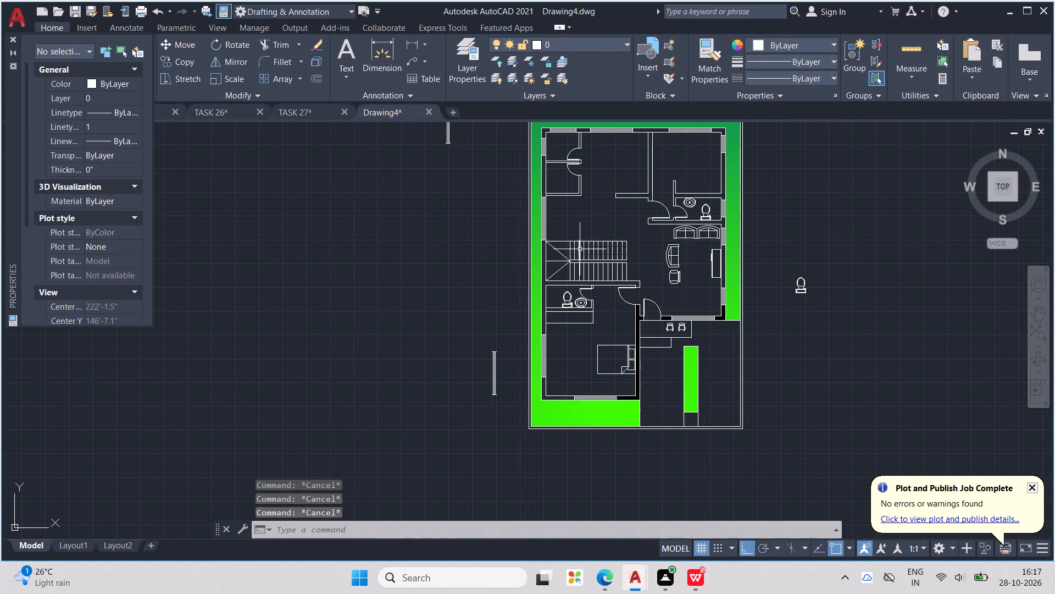
# Paste the copied small window into the west wall beside the bathroom toilet.
pyautogui.hotkey('ctrl', 'v')
pyautogui.scroll(1, 518, 289)
pyautogui.scroll(2, 564, 323)
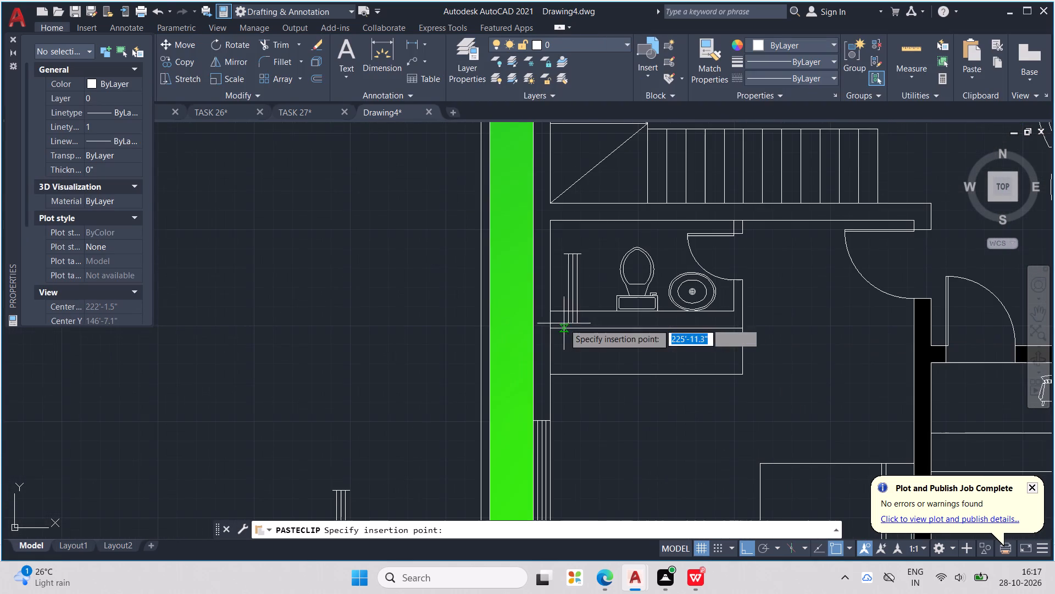
pyautogui.click(535, 307)
pyautogui.press('Escape')
pyautogui.press('Escape')
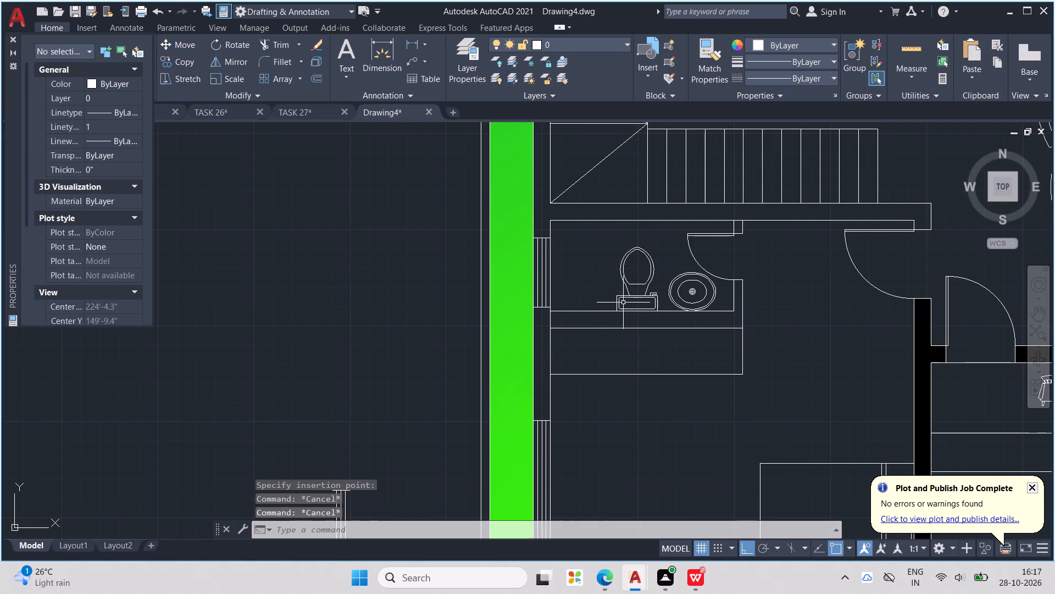
# Draw a line across the west wall's thickness at the south end of the bathroom window.
pyautogui.press('l')
pyautogui.press('Return')
pyautogui.scroll(2, 579, 307)
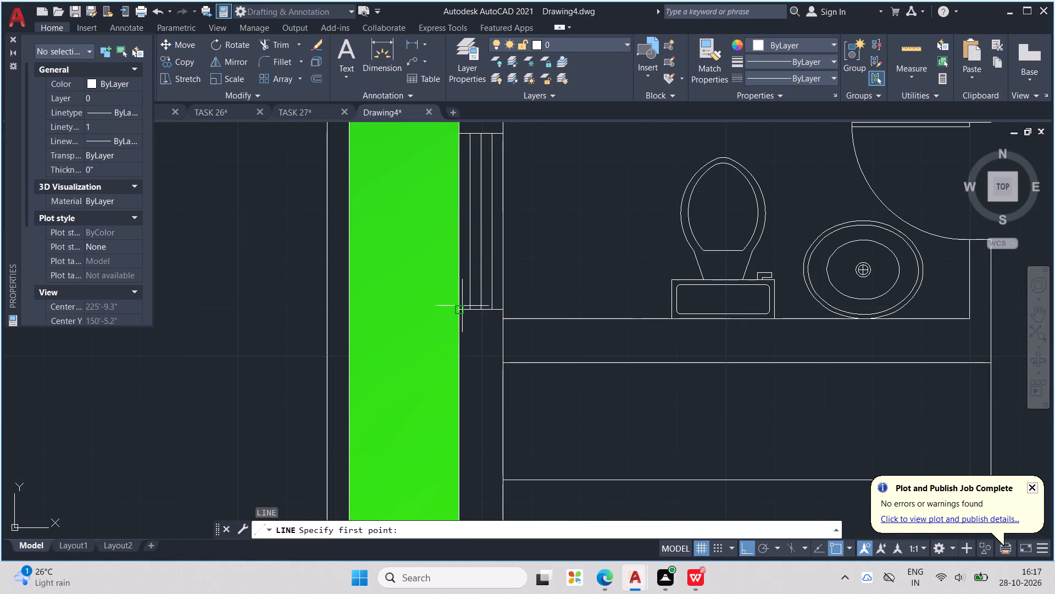
pyautogui.click(462, 306)
pyautogui.click(508, 307)
pyautogui.press('Escape')
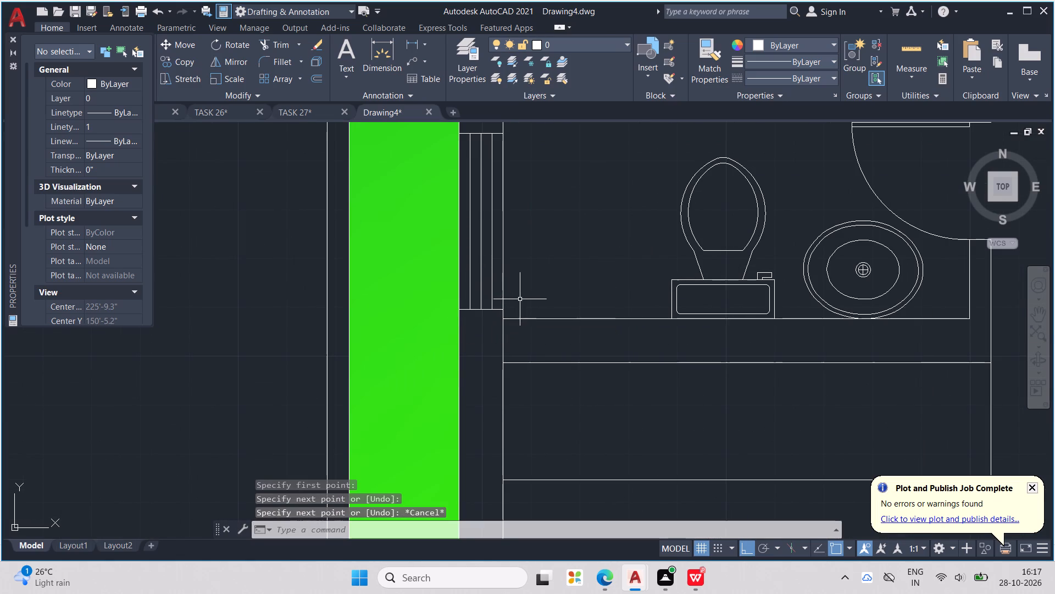
# Draw a line across the west wall's thickness at the north end of the bathroom window.
pyautogui.press('l')
pyautogui.press('Return')
pyautogui.moveTo(519, 295); pyautogui.dragTo(527, 381, button='middle')
pyautogui.scroll(-1, 527, 381)
pyautogui.scroll(2, 518, 263)
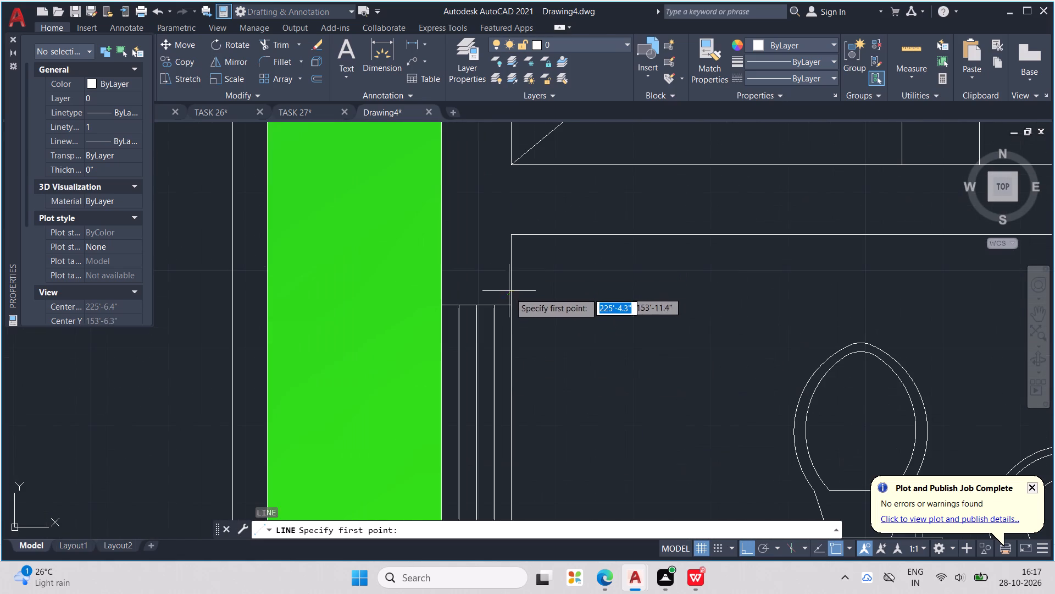
pyautogui.click(513, 303)
pyautogui.click(445, 305)
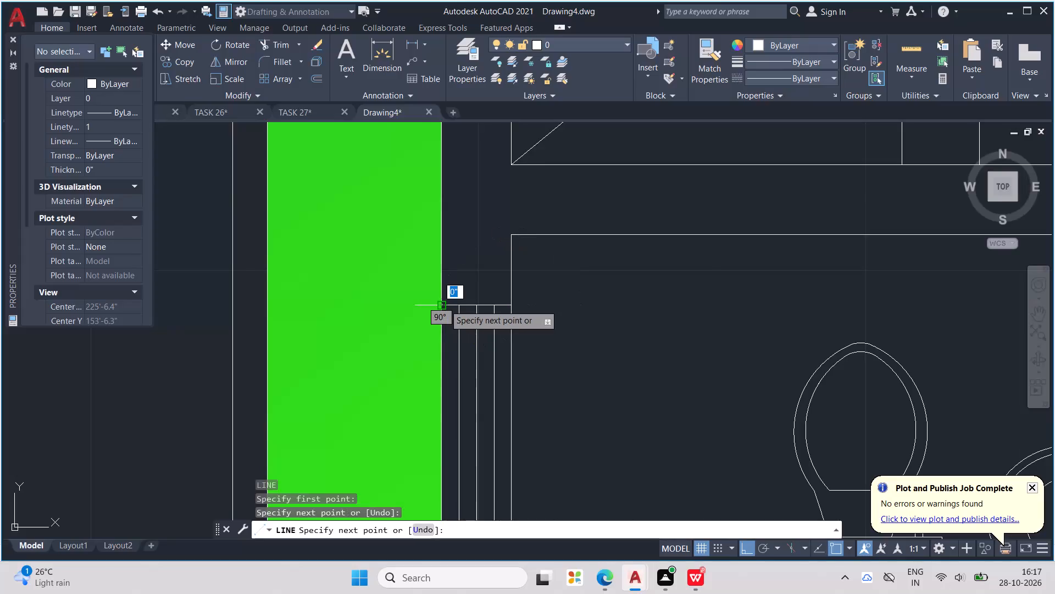
pyautogui.press('Escape')
pyautogui.press('Escape')
pyautogui.press('Escape')
# Hatch the west wall beside the staircase and the wall between staircase and bathroom in solid black.
pyautogui.press('h')
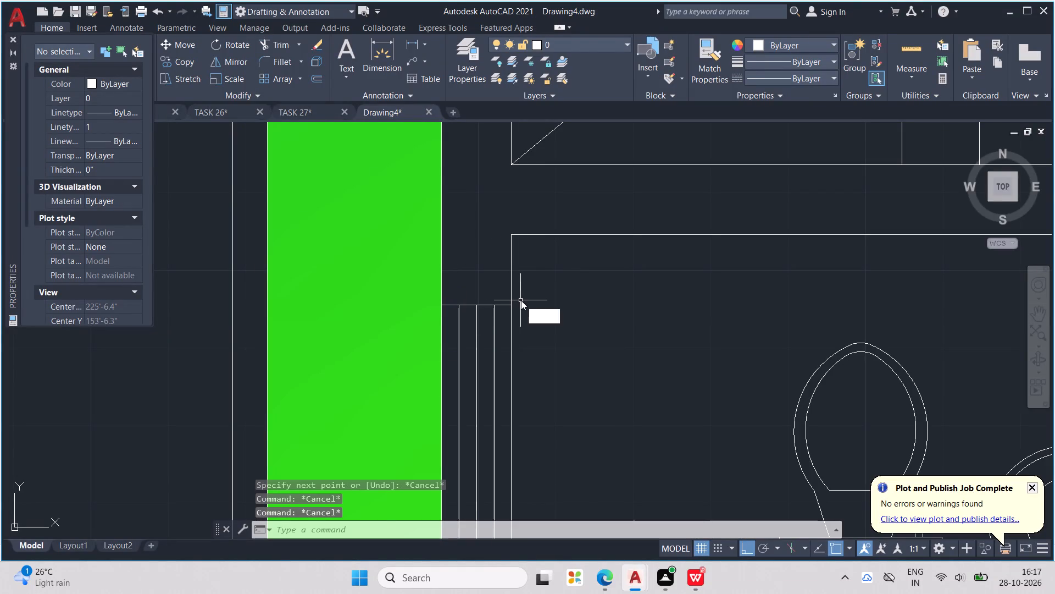
pyautogui.press('Return')
pyautogui.click(484, 265)
pyautogui.scroll(-2, 484, 265)
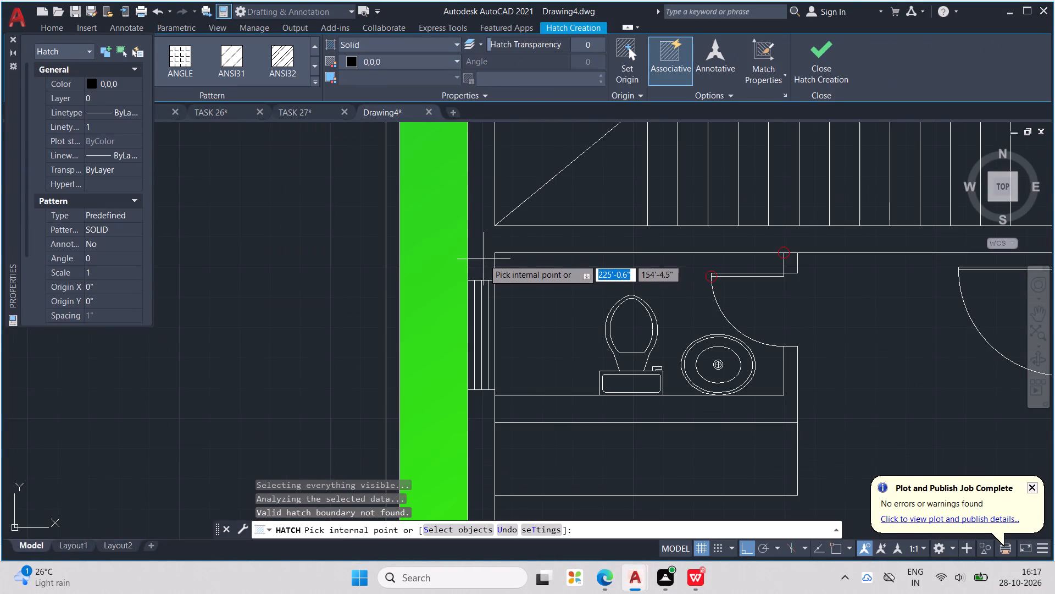
pyautogui.click(484, 257)
# Fill the west wall between the bathroom and bedroom windows, and the bedroom's southwest corner, with the solid black hatch.
pyautogui.scroll(-3, 485, 317)
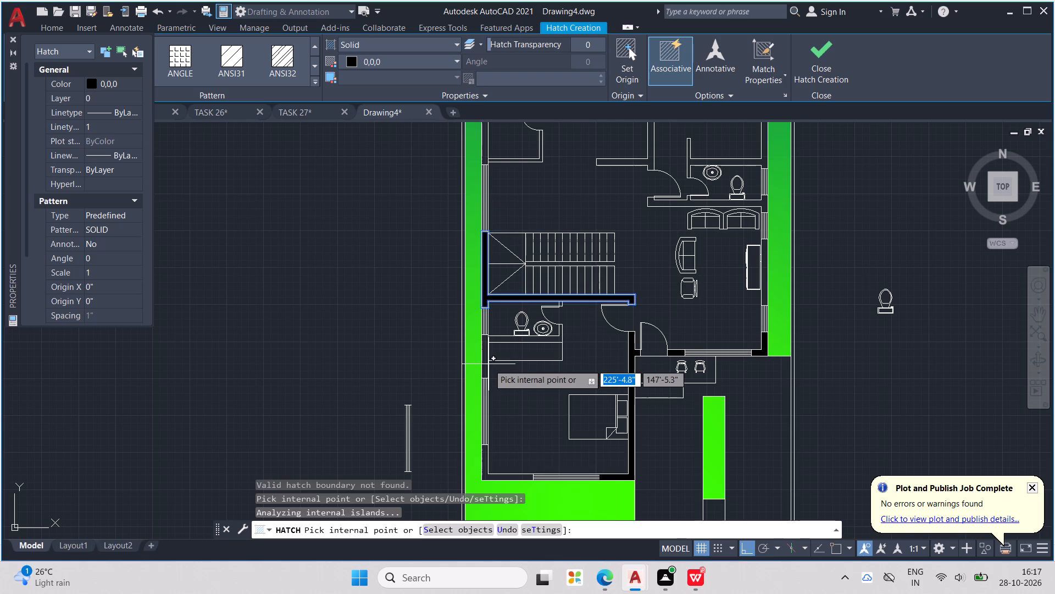
pyautogui.click(482, 351)
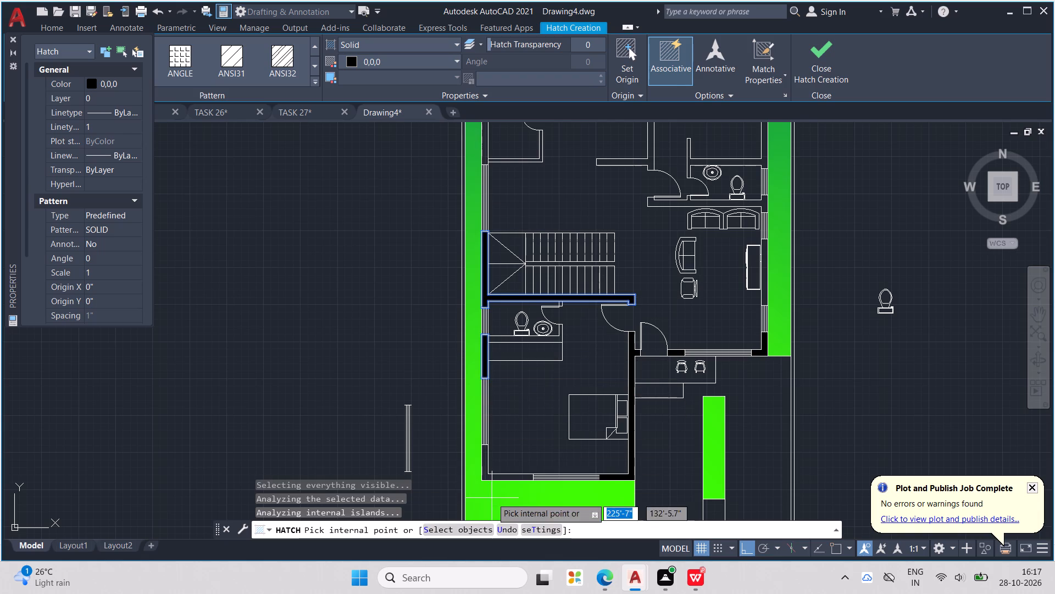
pyautogui.scroll(2, 493, 497)
pyautogui.click(474, 444)
# Fill the northwest corner, the adjoining west and north wall segments between windows, and the short partition above the upper door with solid black hatch.
pyautogui.scroll(-3, 474, 444)
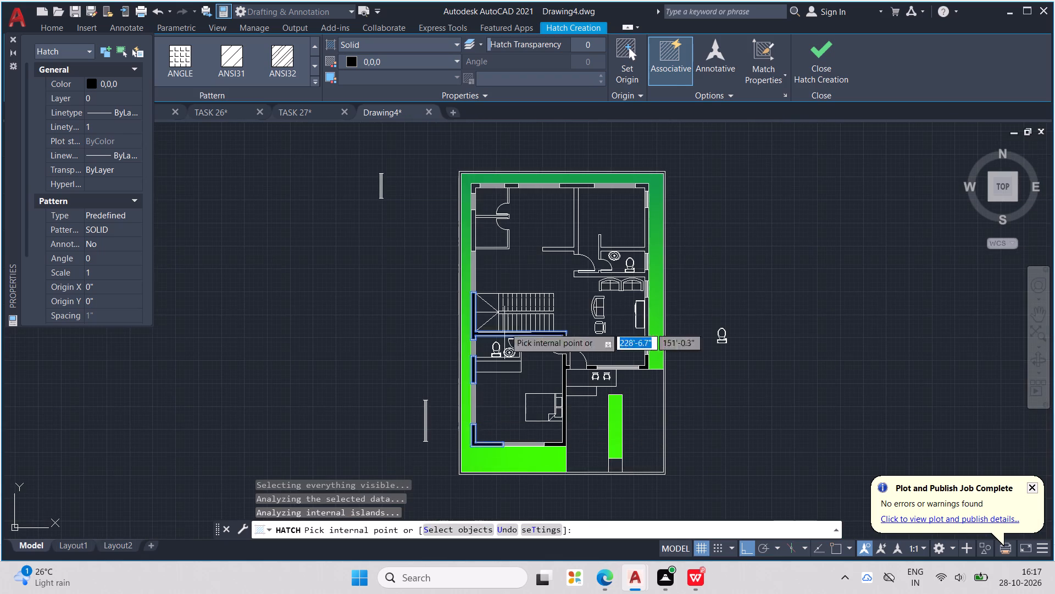
pyautogui.scroll(3, 473, 183)
pyautogui.click(474, 311)
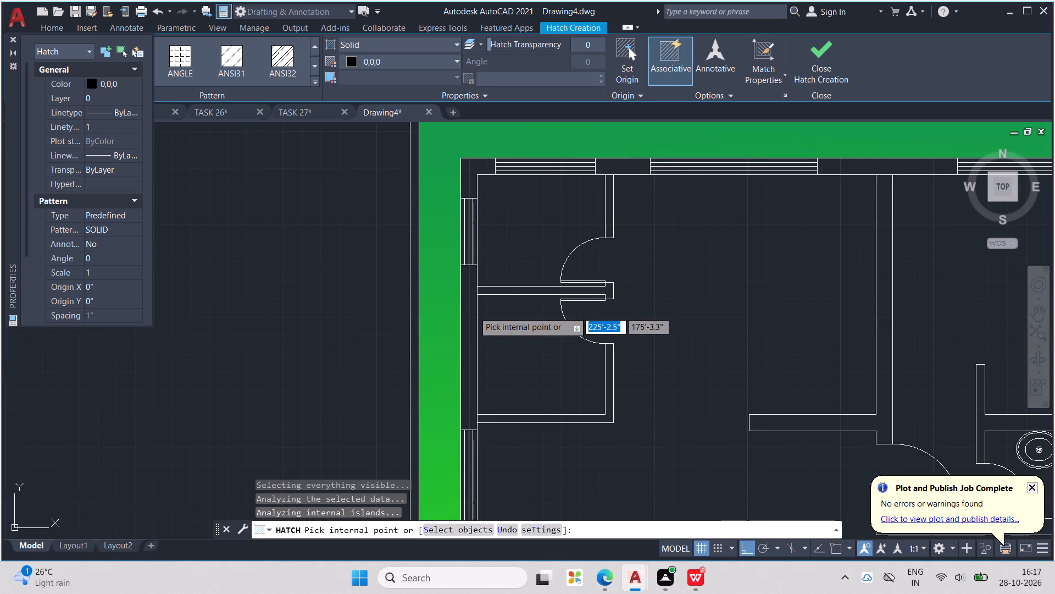
pyautogui.click(471, 173)
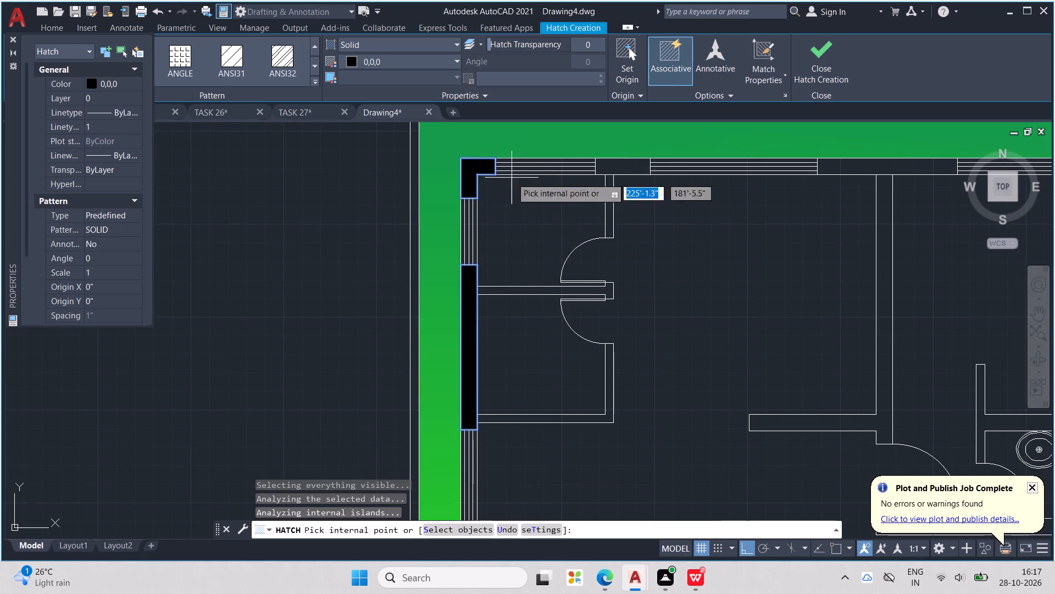
pyautogui.click(629, 170)
pyautogui.moveTo(681, 226); pyautogui.dragTo(656, 237, button='middle')
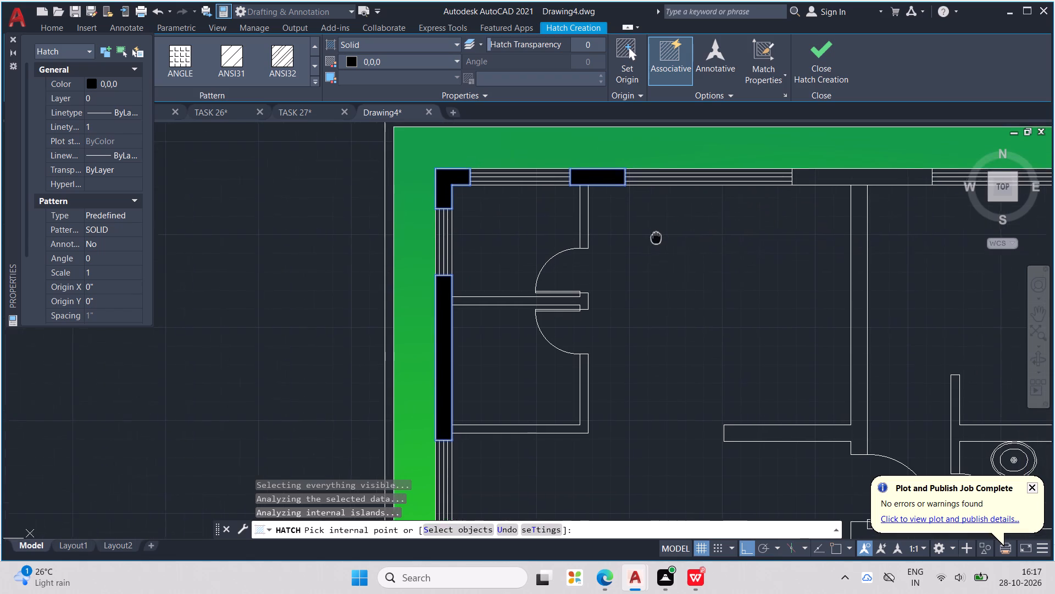
pyautogui.moveTo(656, 237); pyautogui.dragTo(636, 246, button='middle')
pyautogui.scroll(3, 584, 221)
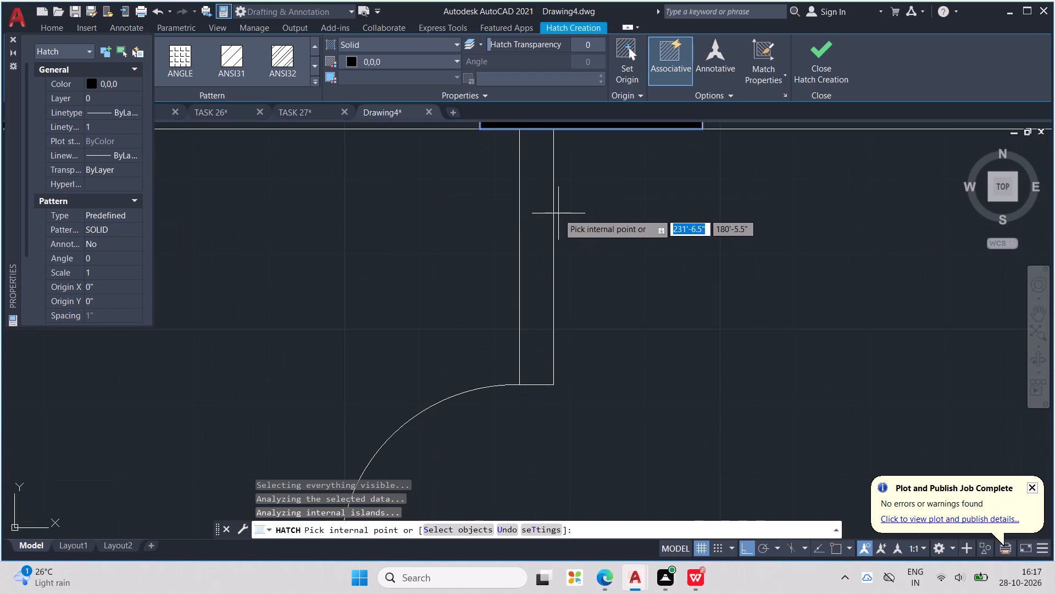
pyautogui.click(542, 230)
# Fill the north wall's middle segment and the long partition running south from it with the solid black hatch.
pyautogui.scroll(-2, 542, 230)
pyautogui.moveTo(642, 229); pyautogui.dragTo(636, 230, button='middle')
pyautogui.scroll(-1, 642, 229)
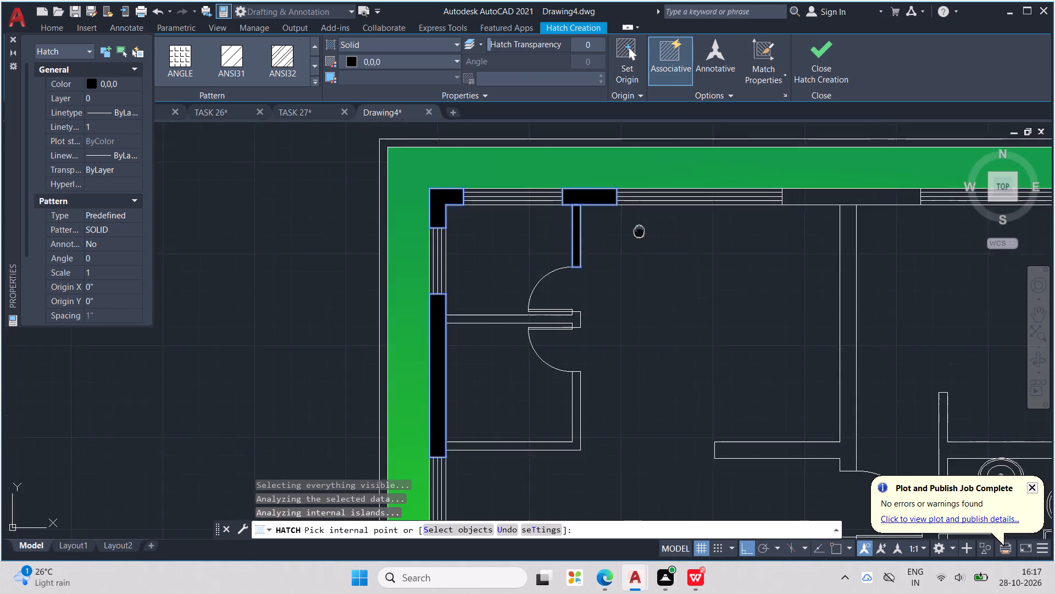
pyautogui.moveTo(636, 230); pyautogui.dragTo(415, 254, button='middle')
pyautogui.click(619, 223)
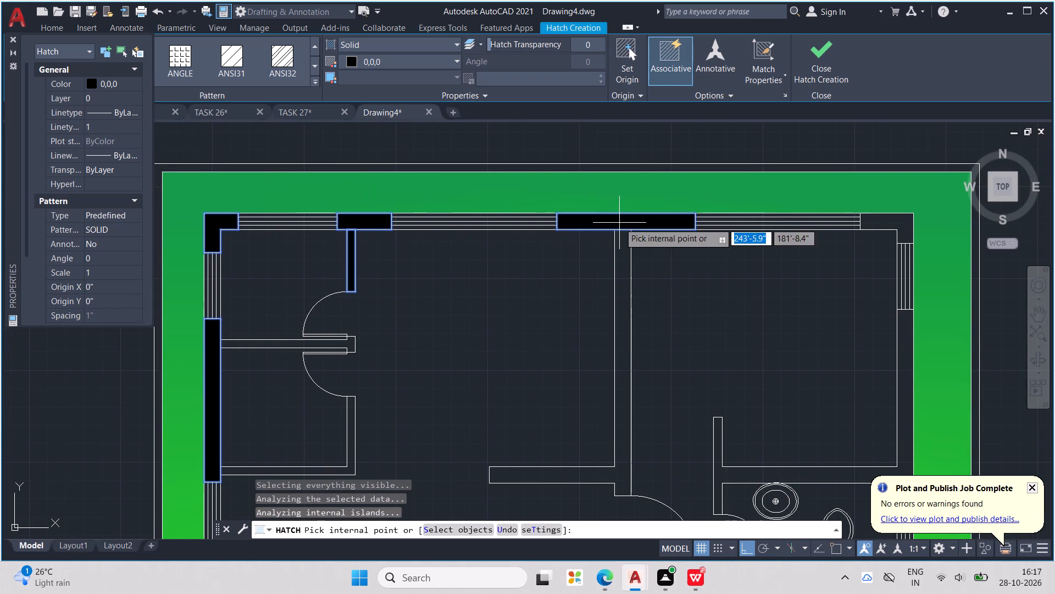
pyautogui.click(620, 248)
# Fill the northeast corner, the east wall with the northeast bathroom's north partition, and the wall between bathroom and living room in solid black.
pyautogui.moveTo(653, 262); pyautogui.dragTo(556, 237, button='middle')
pyautogui.moveTo(617, 293); pyautogui.dragTo(560, 235, button='middle')
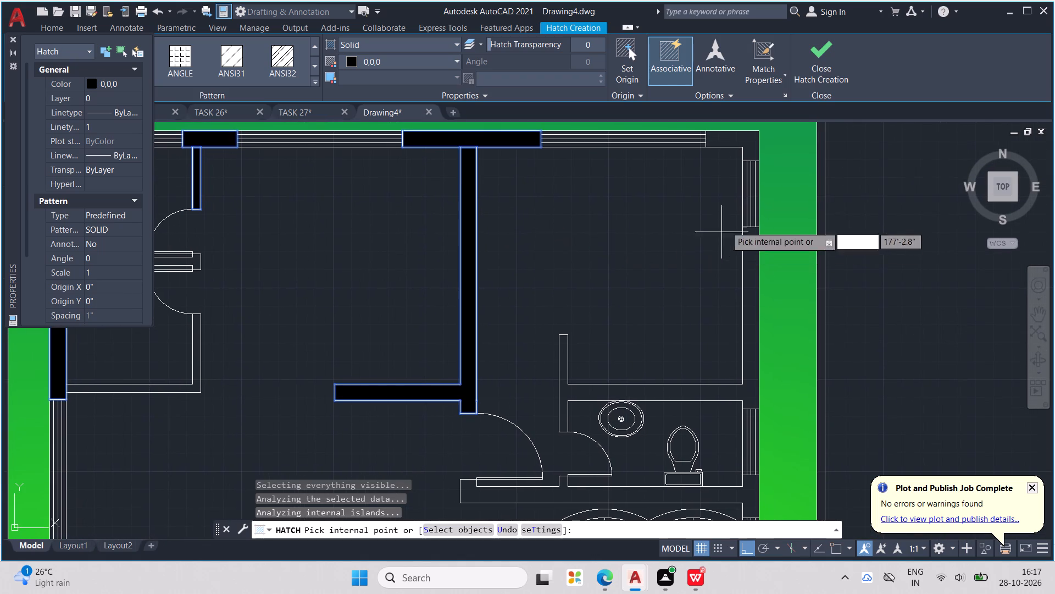
pyautogui.click(747, 135)
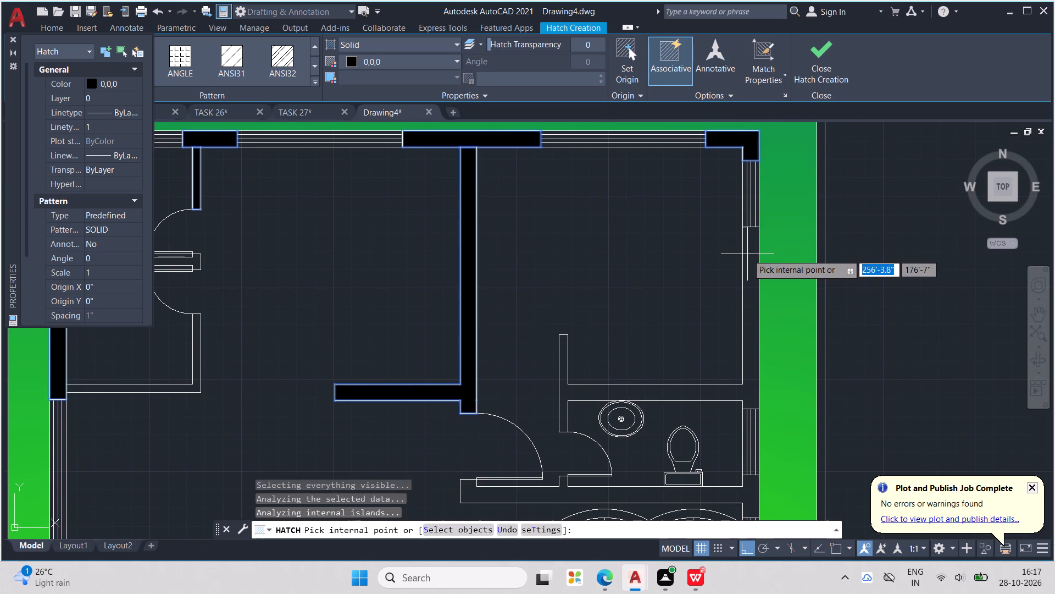
pyautogui.click(748, 255)
pyautogui.moveTo(715, 310); pyautogui.dragTo(717, 179, button='middle')
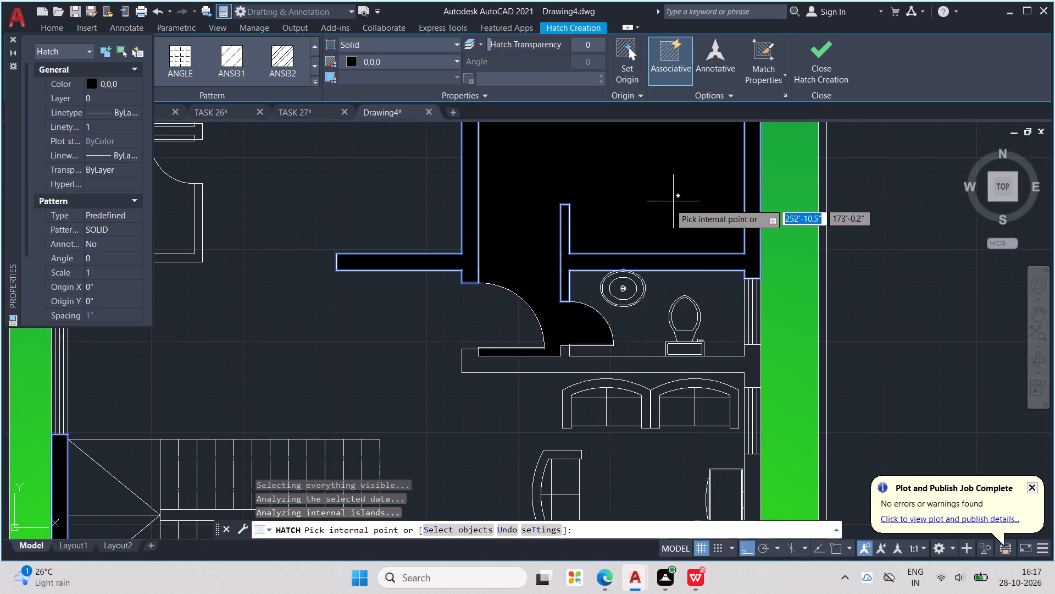
pyautogui.scroll(2, 582, 362)
pyautogui.click(560, 367)
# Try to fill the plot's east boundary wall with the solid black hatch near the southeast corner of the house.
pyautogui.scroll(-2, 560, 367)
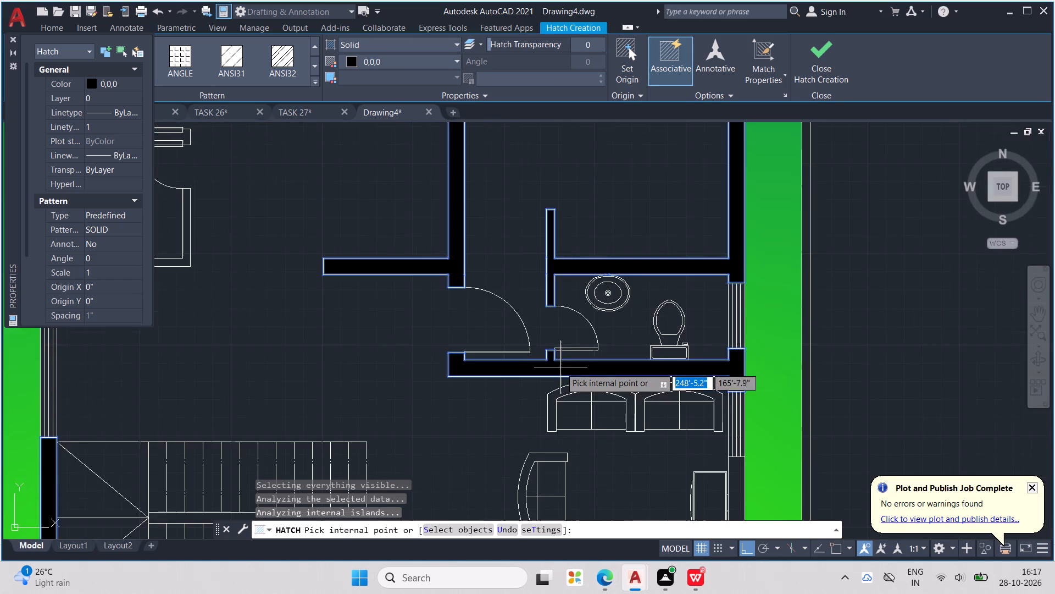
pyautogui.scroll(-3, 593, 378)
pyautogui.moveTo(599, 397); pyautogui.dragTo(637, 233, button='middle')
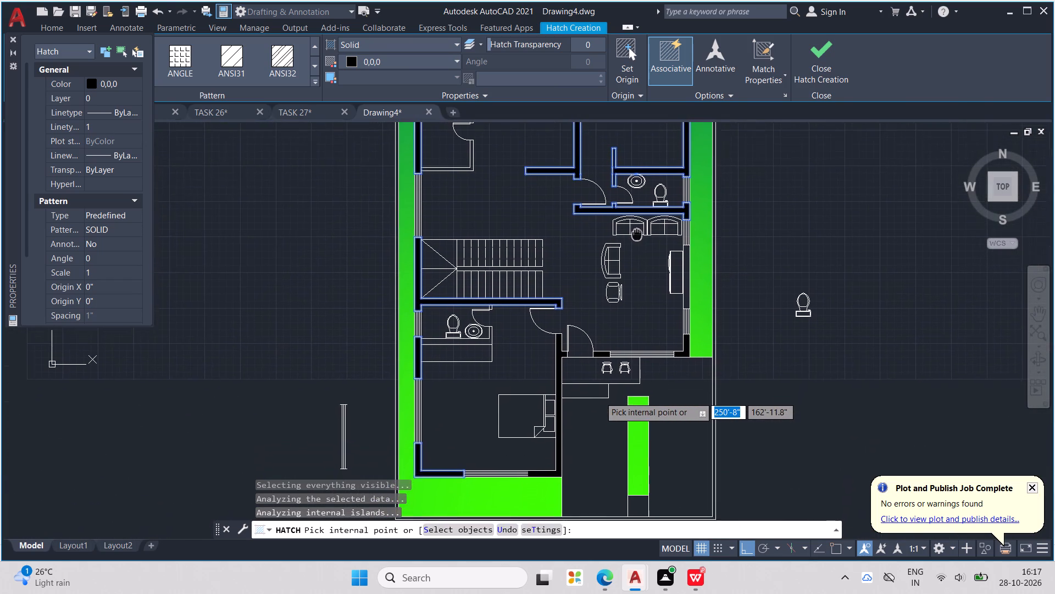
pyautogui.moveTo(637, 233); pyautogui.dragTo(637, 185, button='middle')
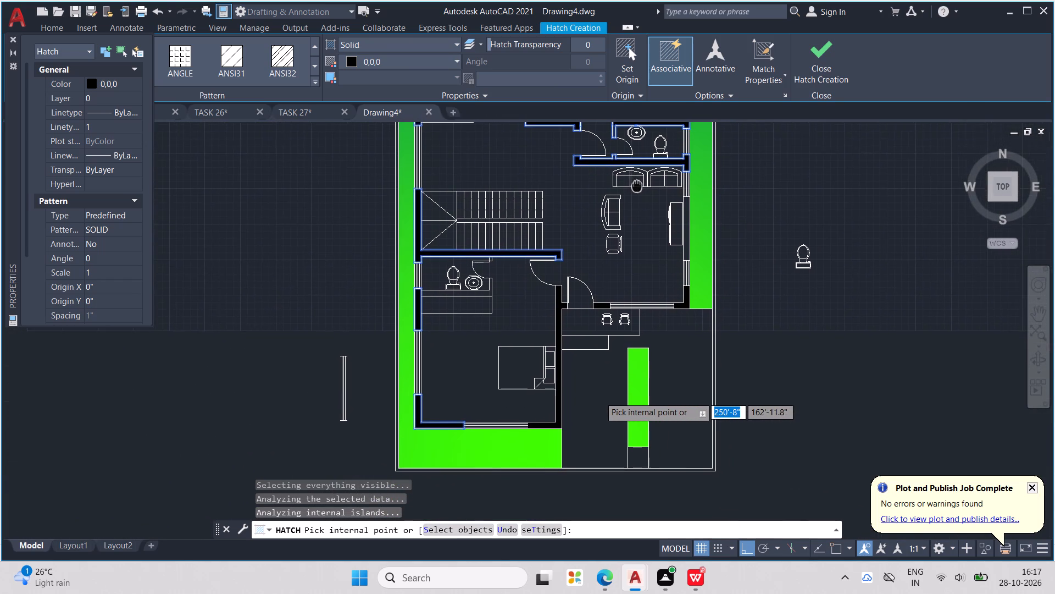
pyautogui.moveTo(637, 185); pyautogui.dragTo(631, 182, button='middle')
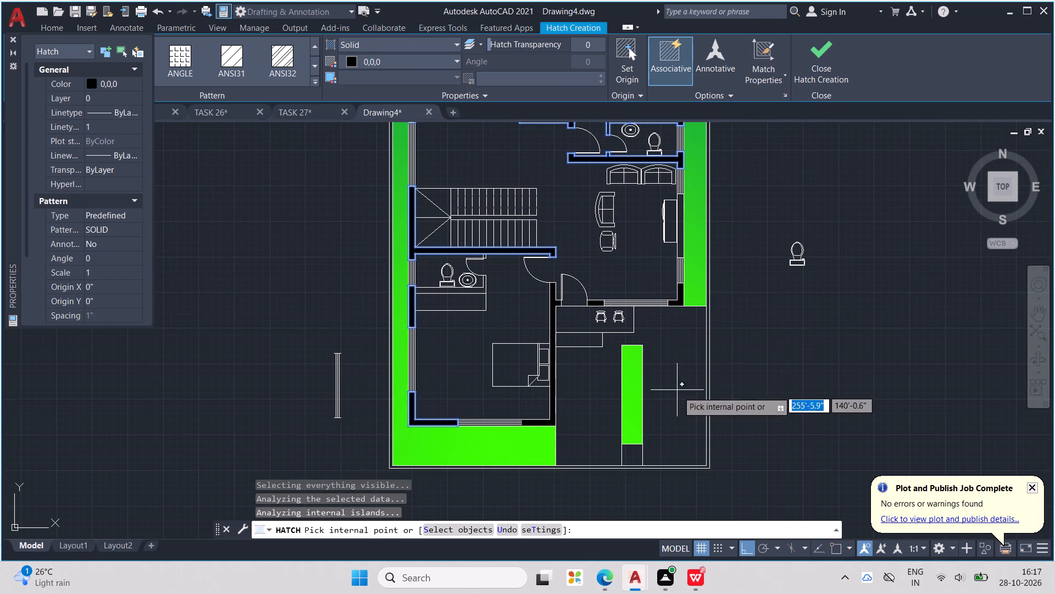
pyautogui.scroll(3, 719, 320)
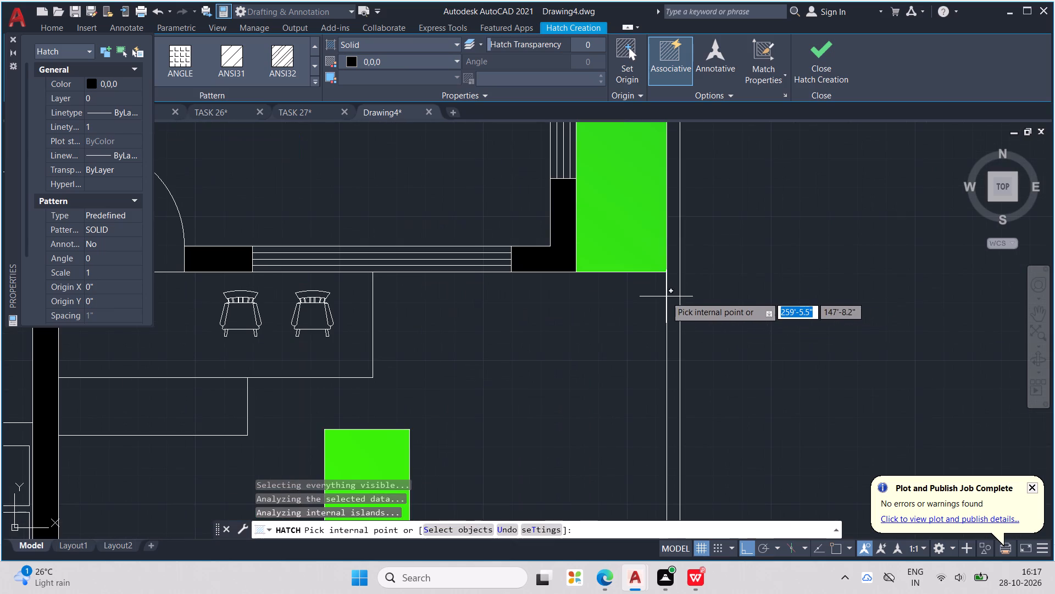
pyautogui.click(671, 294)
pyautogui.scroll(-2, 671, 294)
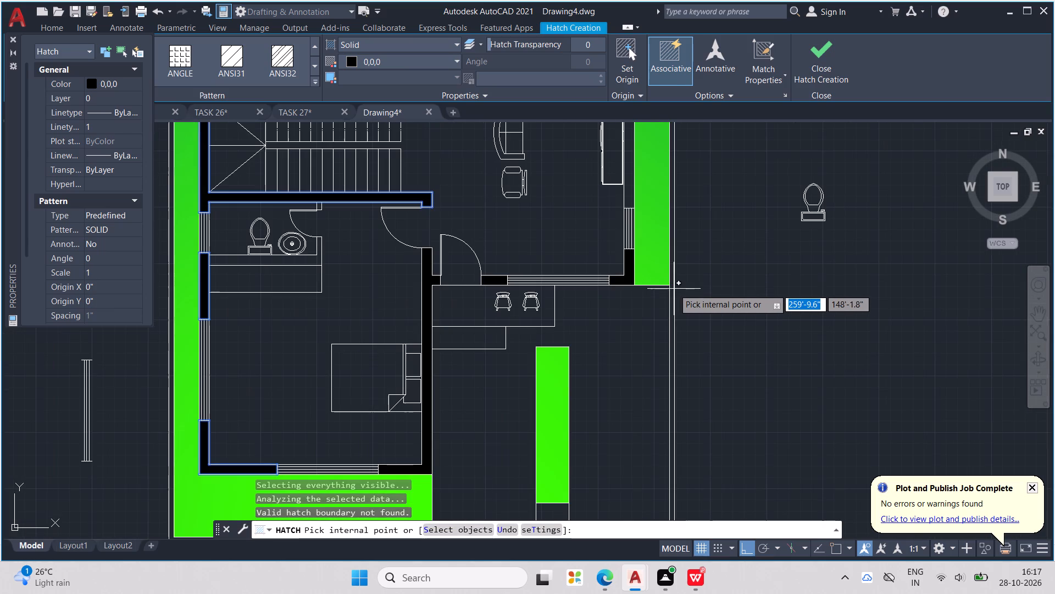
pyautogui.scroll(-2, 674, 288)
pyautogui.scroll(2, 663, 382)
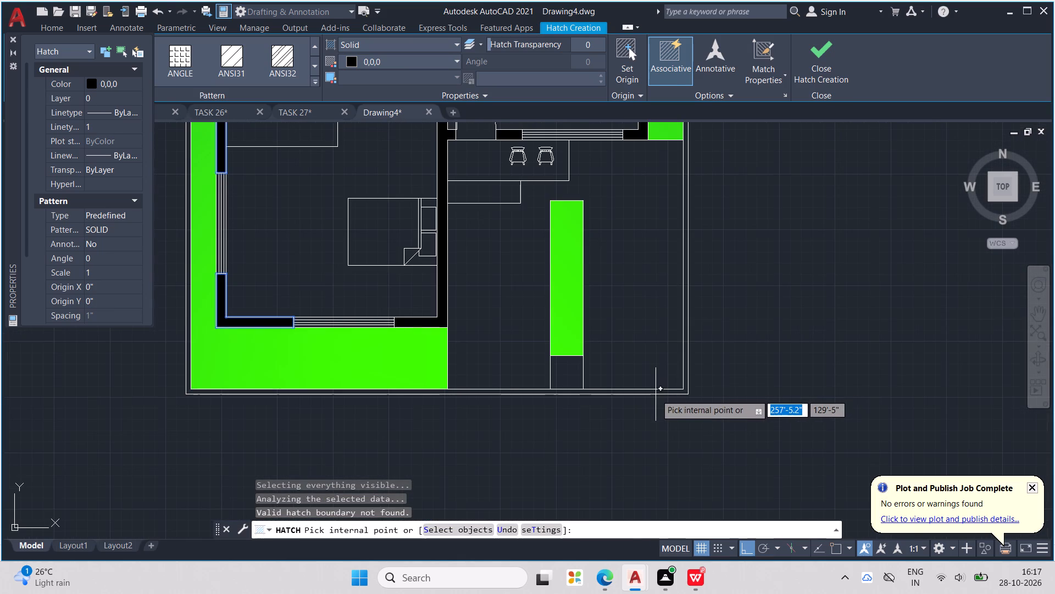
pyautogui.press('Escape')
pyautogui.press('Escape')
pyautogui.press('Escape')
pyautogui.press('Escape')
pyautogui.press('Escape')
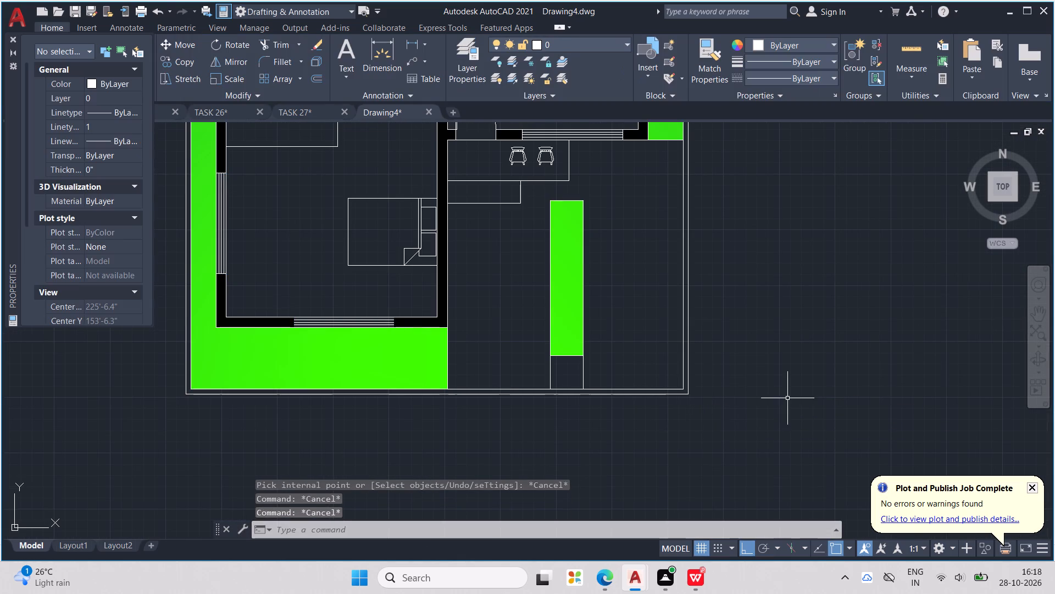
# Draw a line across the south boundary wall's thickness near the plot's southeast corner.
pyautogui.press('l')
pyautogui.press('Return')
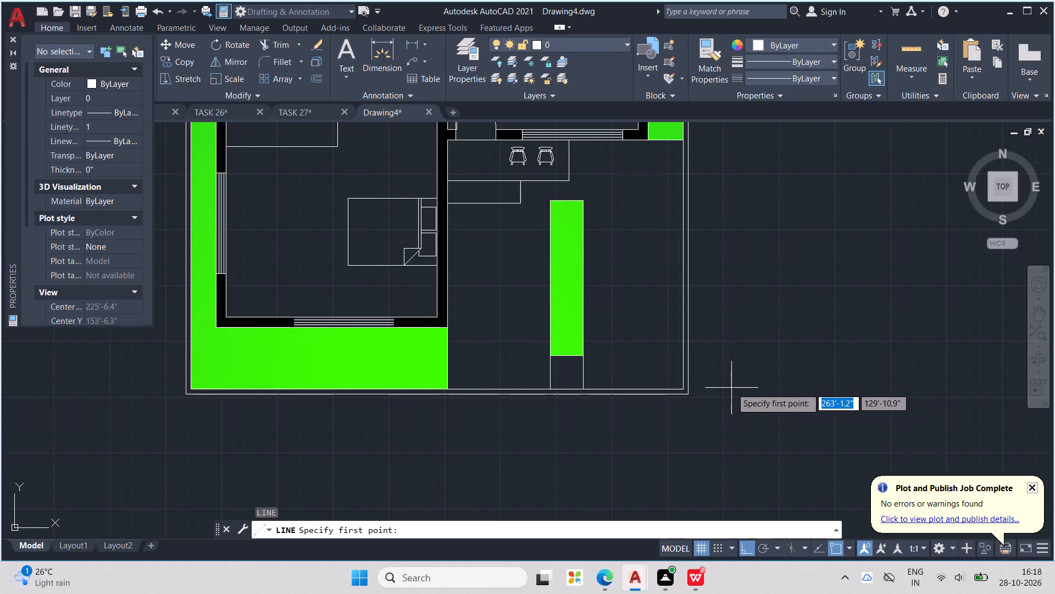
pyautogui.scroll(2, 696, 378)
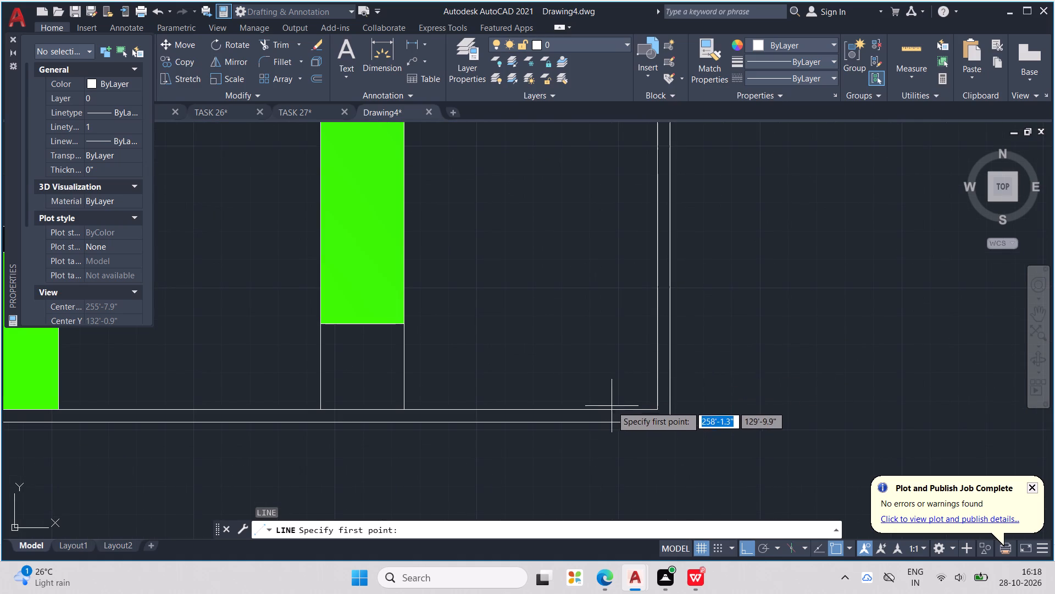
pyautogui.click(621, 413)
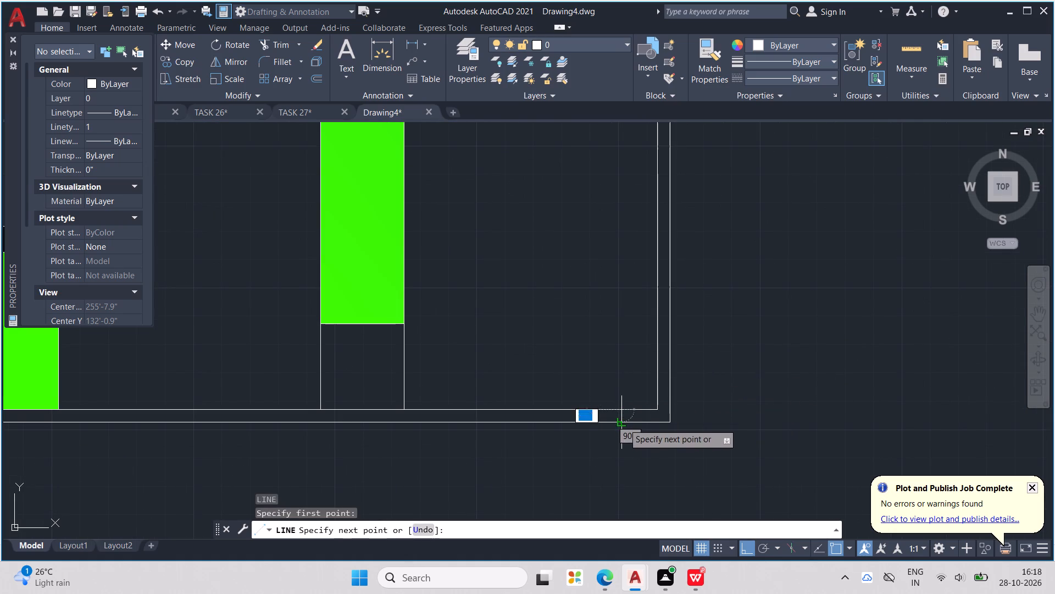
pyautogui.click(624, 424)
pyautogui.press('Escape')
pyautogui.press('Escape')
pyautogui.moveTo(602, 450); pyautogui.dragTo(755, 433, button='middle')
pyautogui.press('Escape')
pyautogui.press('Escape')
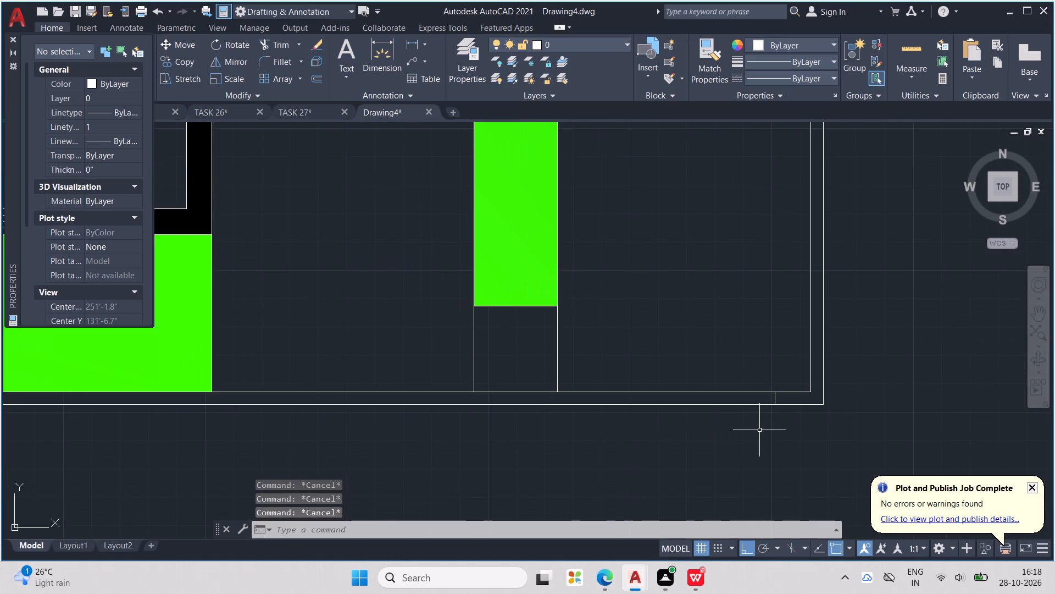
pyautogui.press('Escape')
pyautogui.press('Escape')
pyautogui.press('Escape')
pyautogui.press('Escape')
pyautogui.scroll(-1, 684, 430)
pyautogui.moveTo(684, 430); pyautogui.dragTo(770, 421, button='middle')
pyautogui.press('Escape')
pyautogui.press('Escape')
pyautogui.press('Escape')
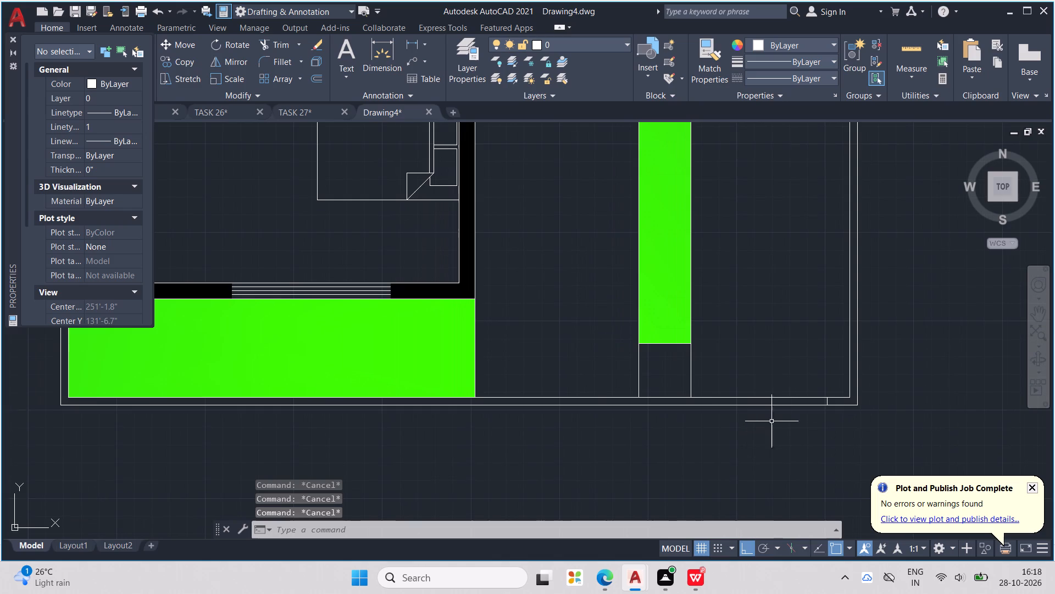
pyautogui.press('Escape')
# Draw a 4.5" line across the south boundary wall's thickness just east of the bedroom's south lawn.
pyautogui.press('l')
pyautogui.press('Return')
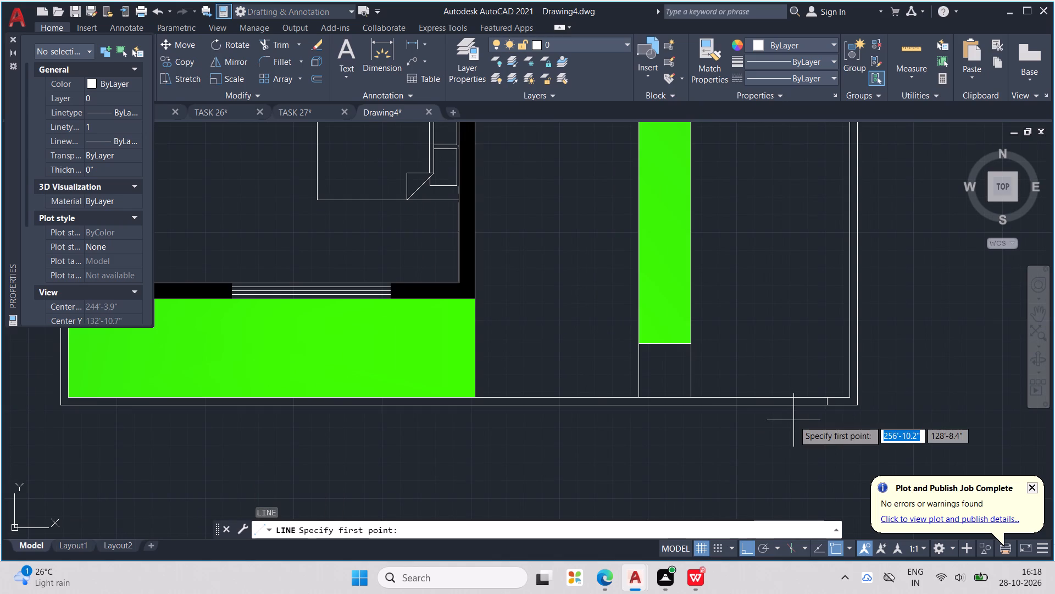
pyautogui.scroll(-2, 793, 420)
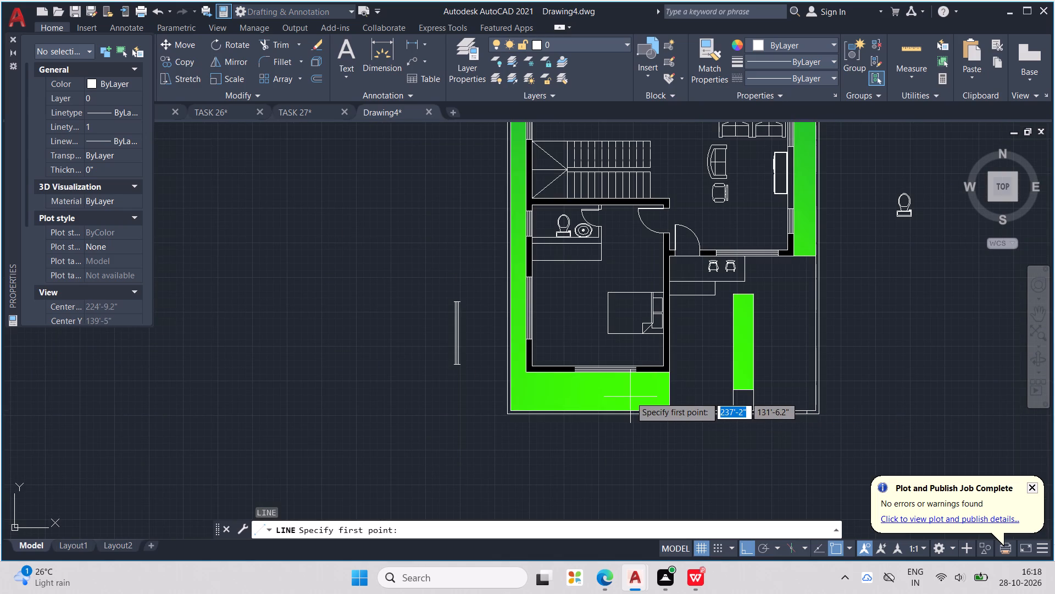
pyautogui.moveTo(682, 410); pyautogui.dragTo(630, 401, button='middle')
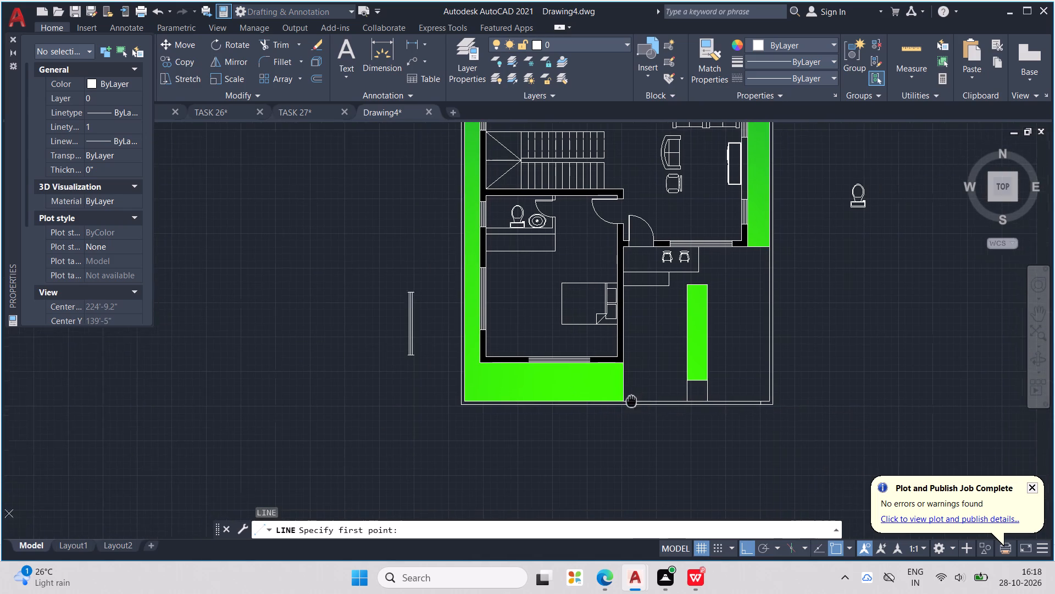
pyautogui.moveTo(630, 401); pyautogui.dragTo(617, 400, button='middle')
pyautogui.scroll(2, 645, 405)
pyautogui.click(593, 395)
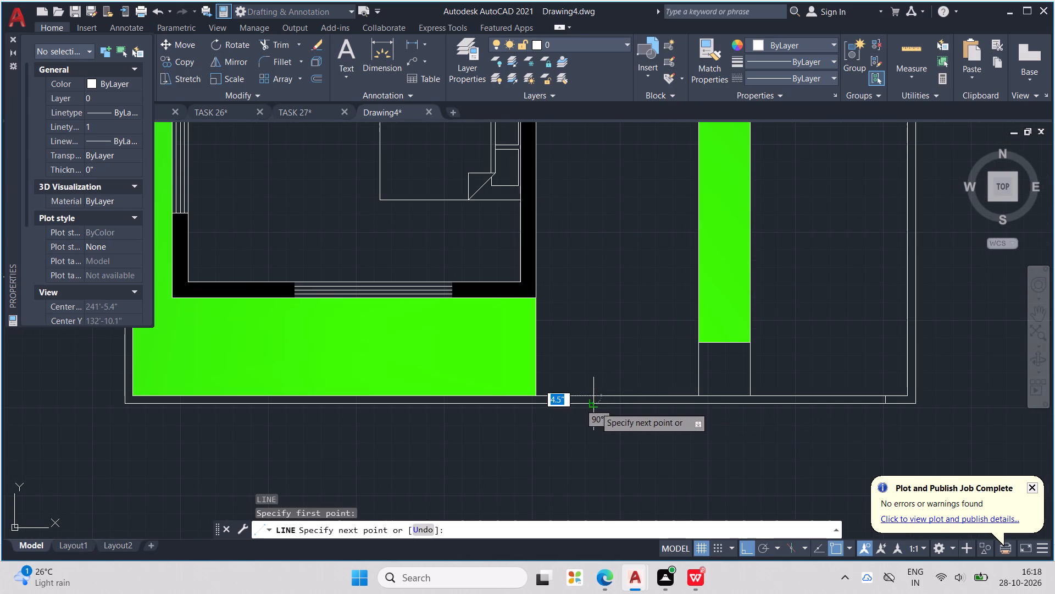
pyautogui.click(595, 407)
pyautogui.press('Escape')
pyautogui.press('Escape')
pyautogui.press('Escape')
pyautogui.press('Escape')
pyautogui.press('Escape')
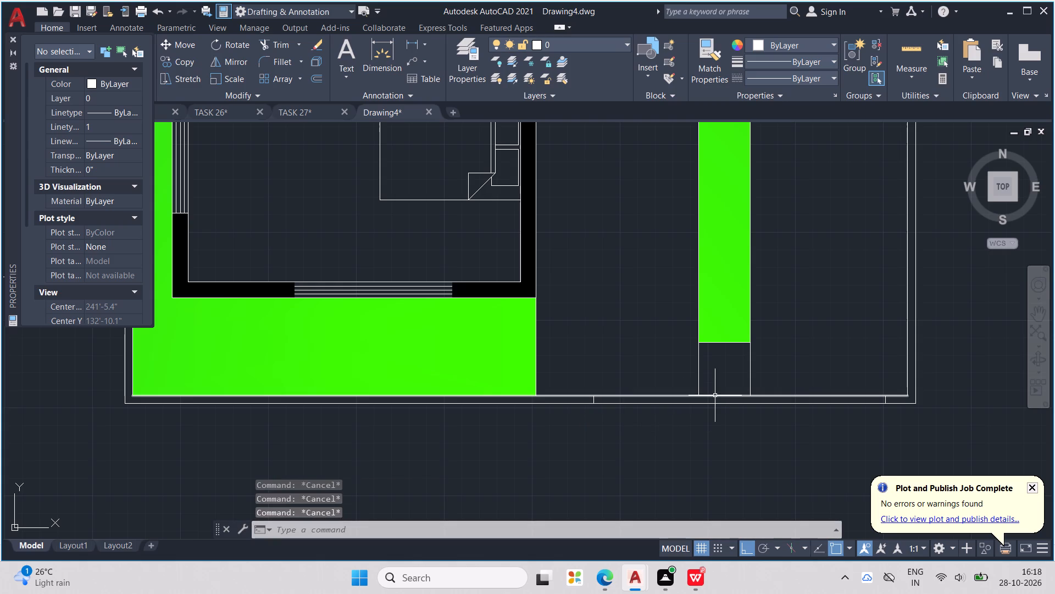
# Trim away both south boundary wall lines between the two end lines to open a gap.
pyautogui.write('TR')
pyautogui.press('Return')
pyautogui.moveTo(803, 375); pyautogui.dragTo(806, 416)
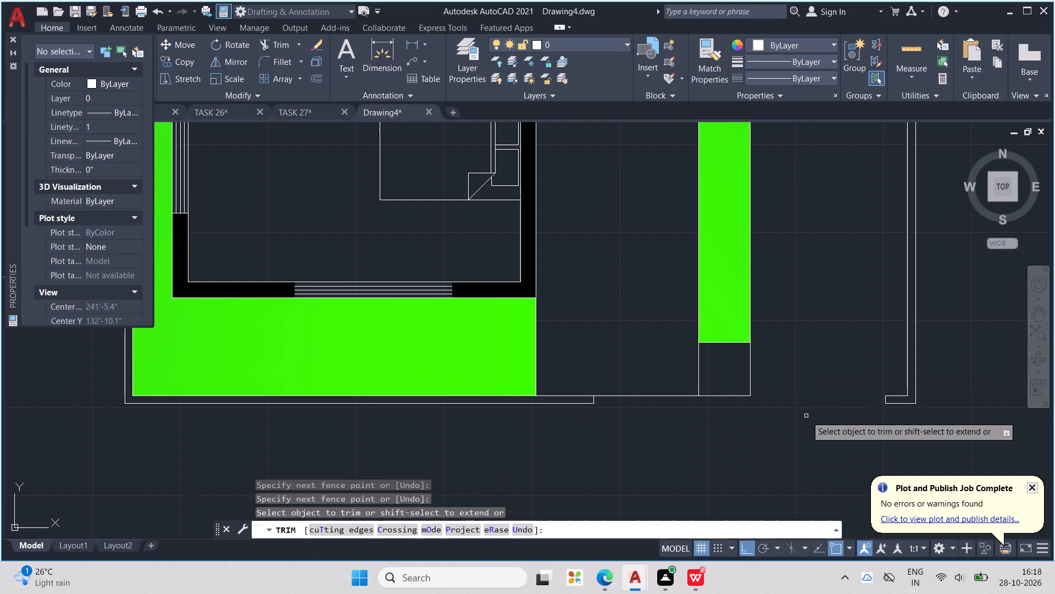
pyautogui.moveTo(677, 380); pyautogui.dragTo(678, 406)
pyautogui.click(723, 398)
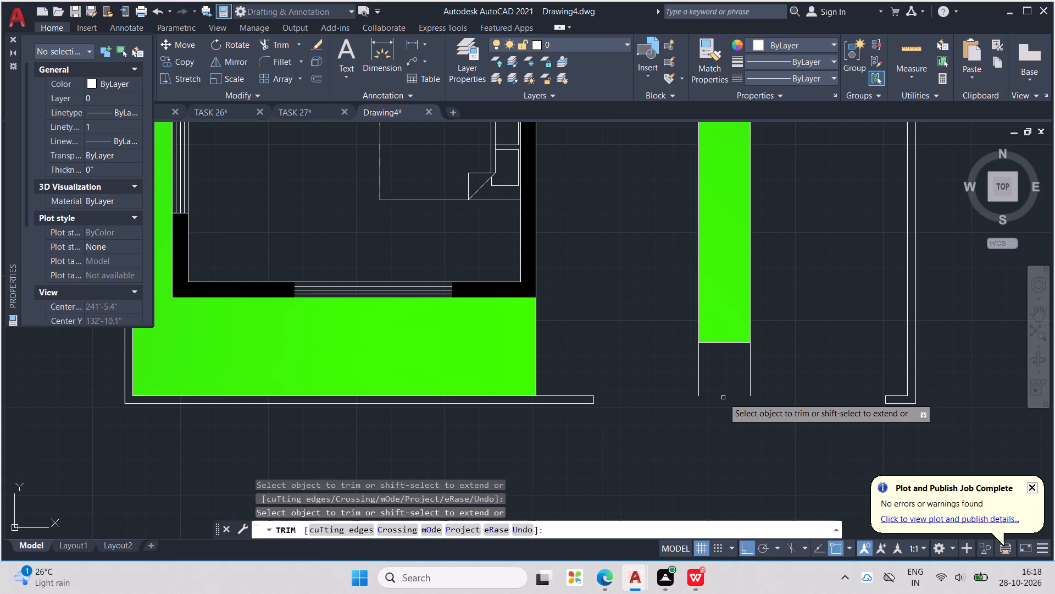
# Remove the two leftover lines running south from the narrow green strip with Trim.
pyautogui.moveTo(774, 380); pyautogui.dragTo(688, 377)
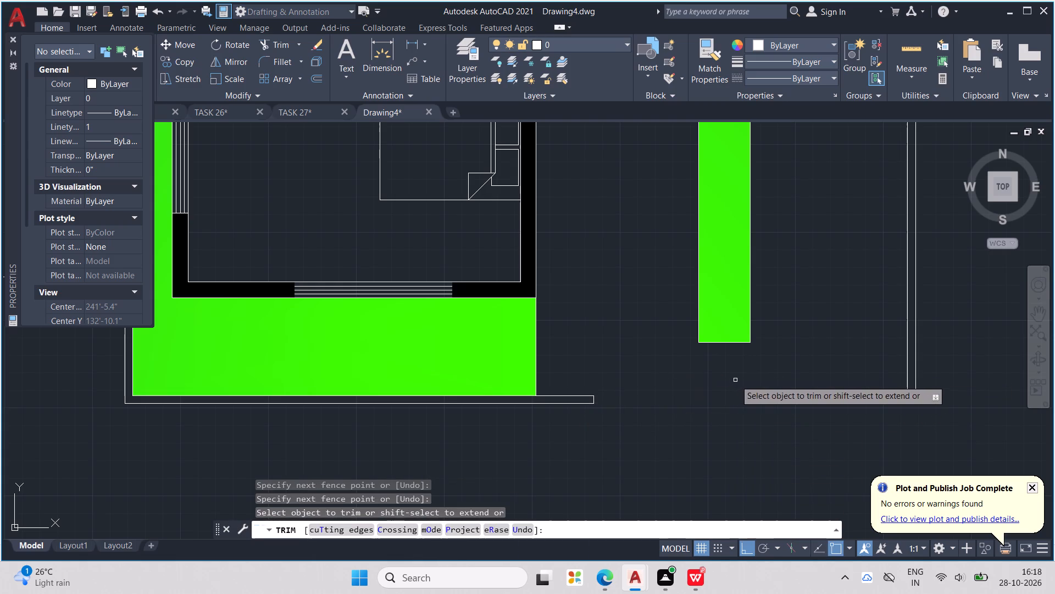
pyautogui.press('Escape')
pyautogui.press('Escape')
pyautogui.press('Escape')
pyautogui.moveTo(745, 380); pyautogui.dragTo(491, 447, button='middle')
pyautogui.press('Escape')
pyautogui.press('Escape')
pyautogui.scroll(-1, 491, 447)
pyautogui.press('Escape')
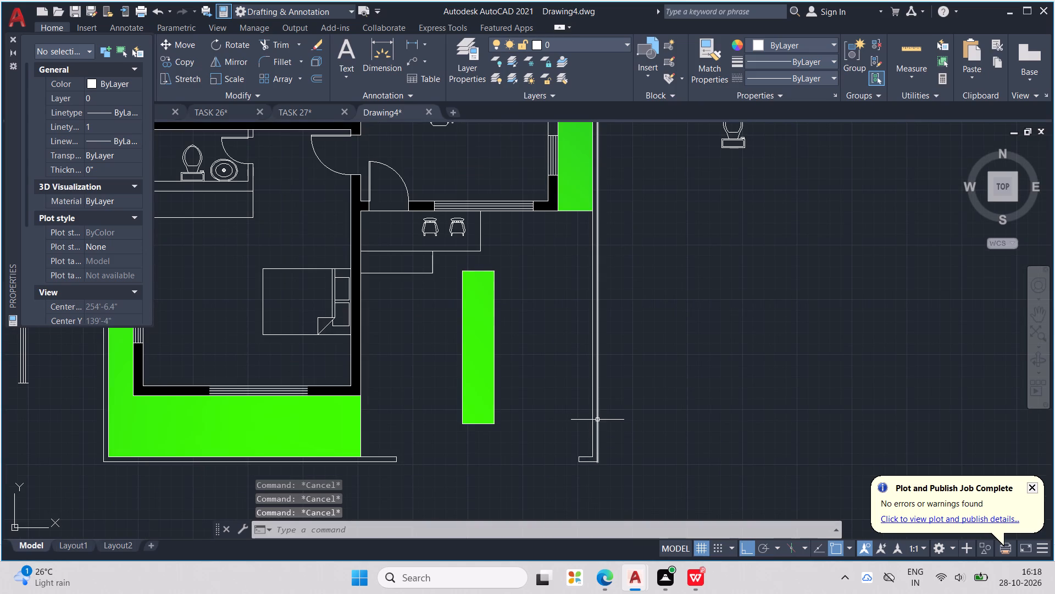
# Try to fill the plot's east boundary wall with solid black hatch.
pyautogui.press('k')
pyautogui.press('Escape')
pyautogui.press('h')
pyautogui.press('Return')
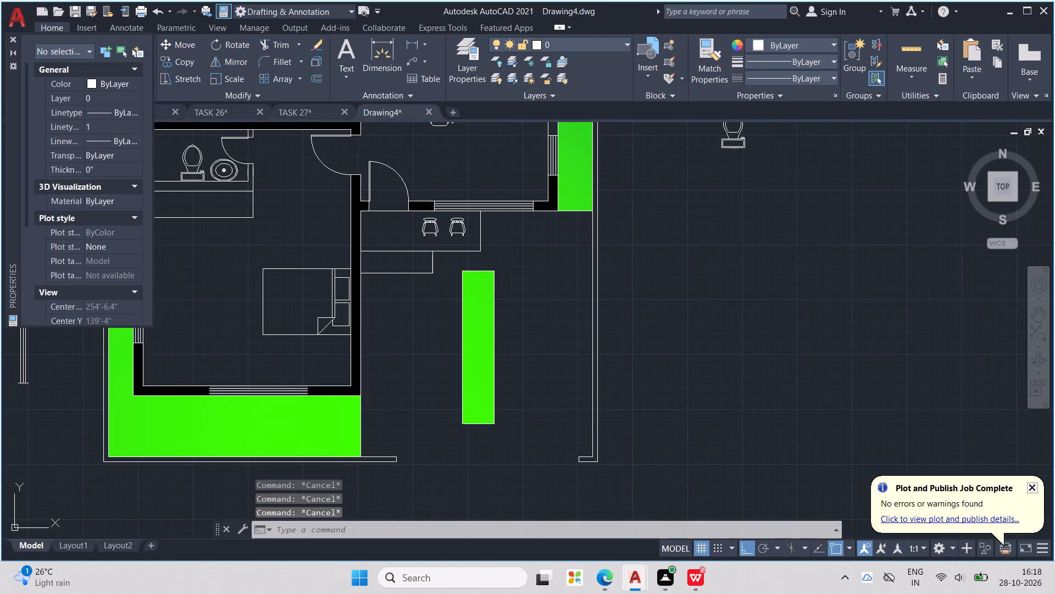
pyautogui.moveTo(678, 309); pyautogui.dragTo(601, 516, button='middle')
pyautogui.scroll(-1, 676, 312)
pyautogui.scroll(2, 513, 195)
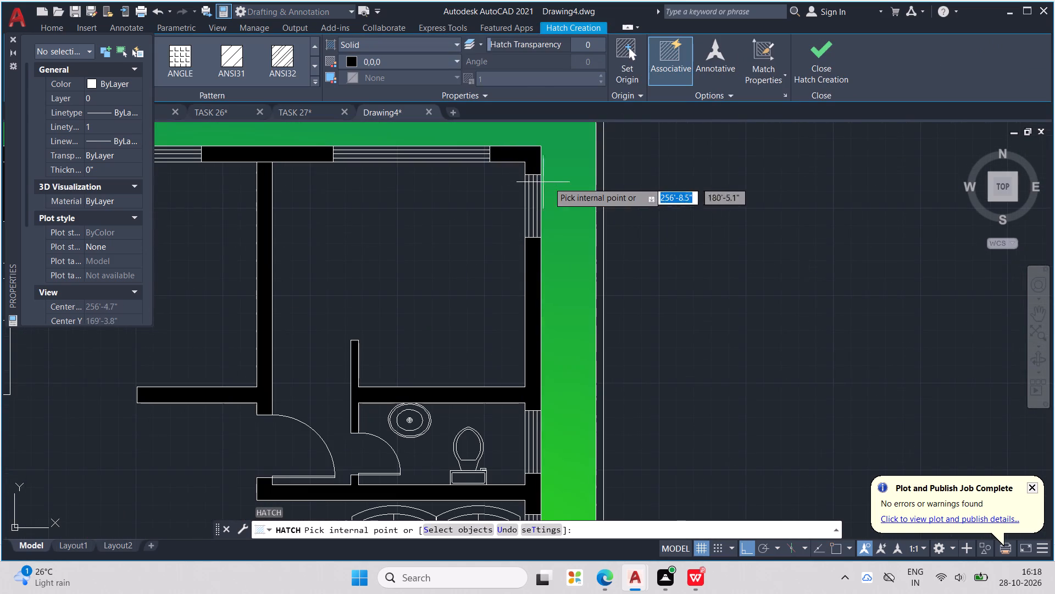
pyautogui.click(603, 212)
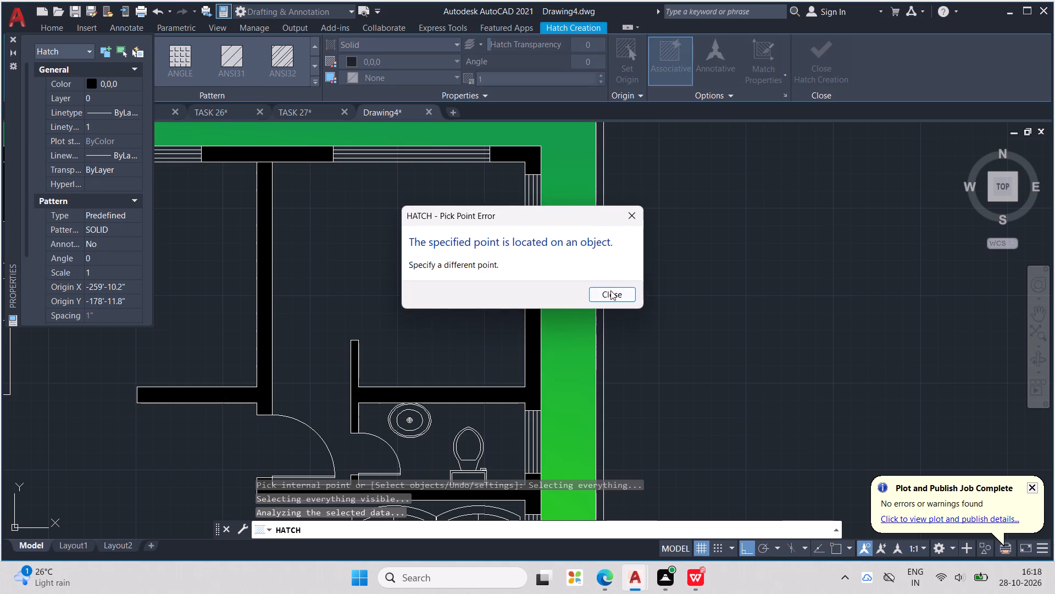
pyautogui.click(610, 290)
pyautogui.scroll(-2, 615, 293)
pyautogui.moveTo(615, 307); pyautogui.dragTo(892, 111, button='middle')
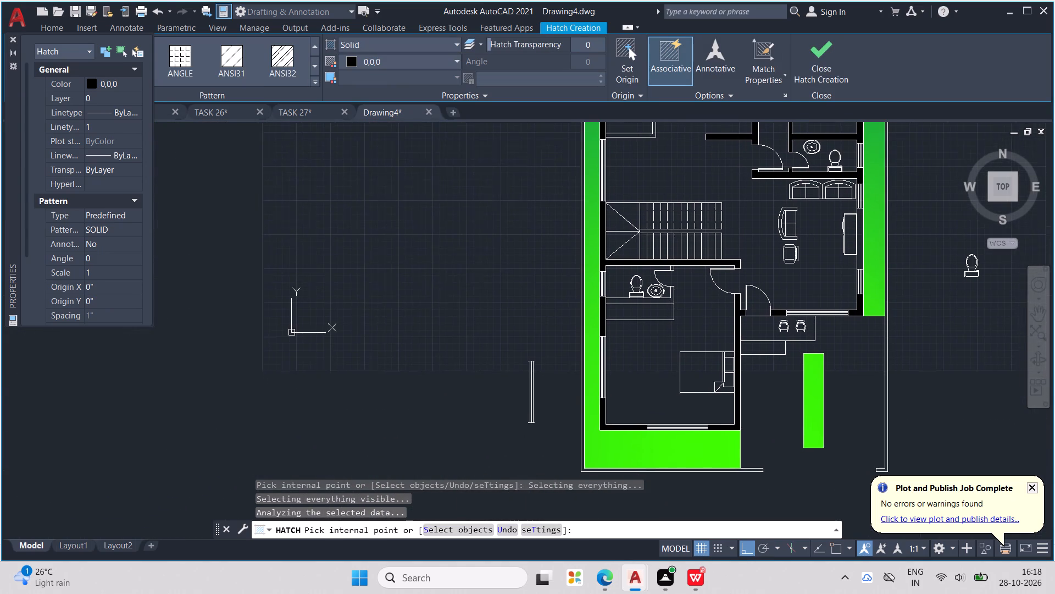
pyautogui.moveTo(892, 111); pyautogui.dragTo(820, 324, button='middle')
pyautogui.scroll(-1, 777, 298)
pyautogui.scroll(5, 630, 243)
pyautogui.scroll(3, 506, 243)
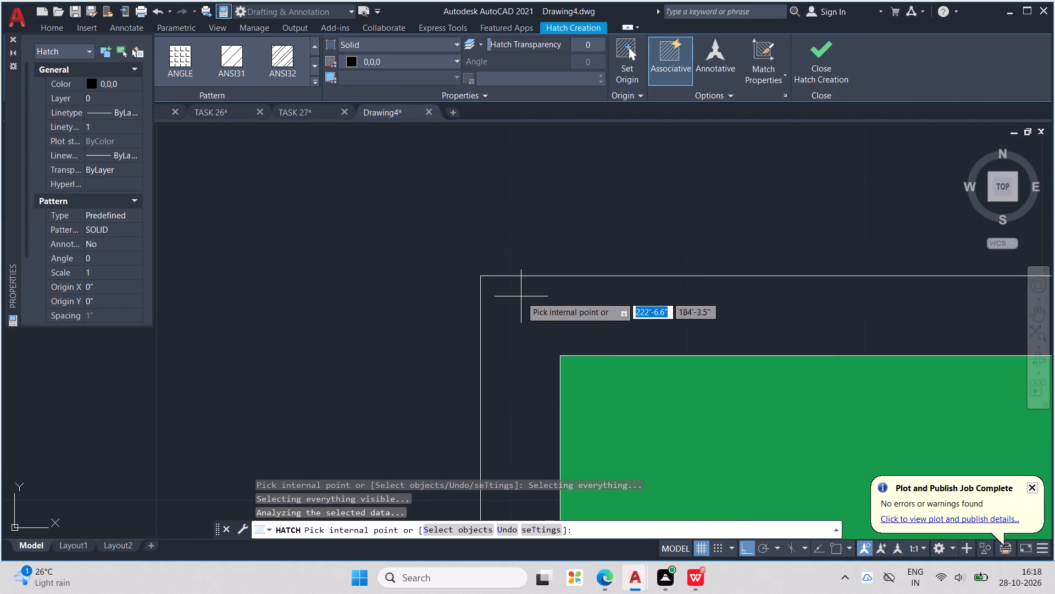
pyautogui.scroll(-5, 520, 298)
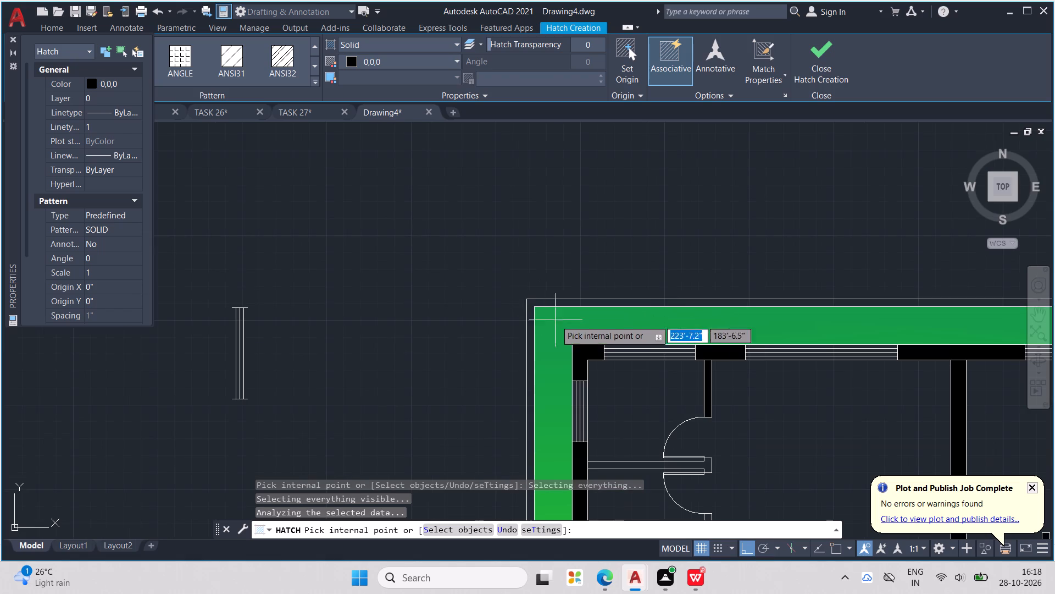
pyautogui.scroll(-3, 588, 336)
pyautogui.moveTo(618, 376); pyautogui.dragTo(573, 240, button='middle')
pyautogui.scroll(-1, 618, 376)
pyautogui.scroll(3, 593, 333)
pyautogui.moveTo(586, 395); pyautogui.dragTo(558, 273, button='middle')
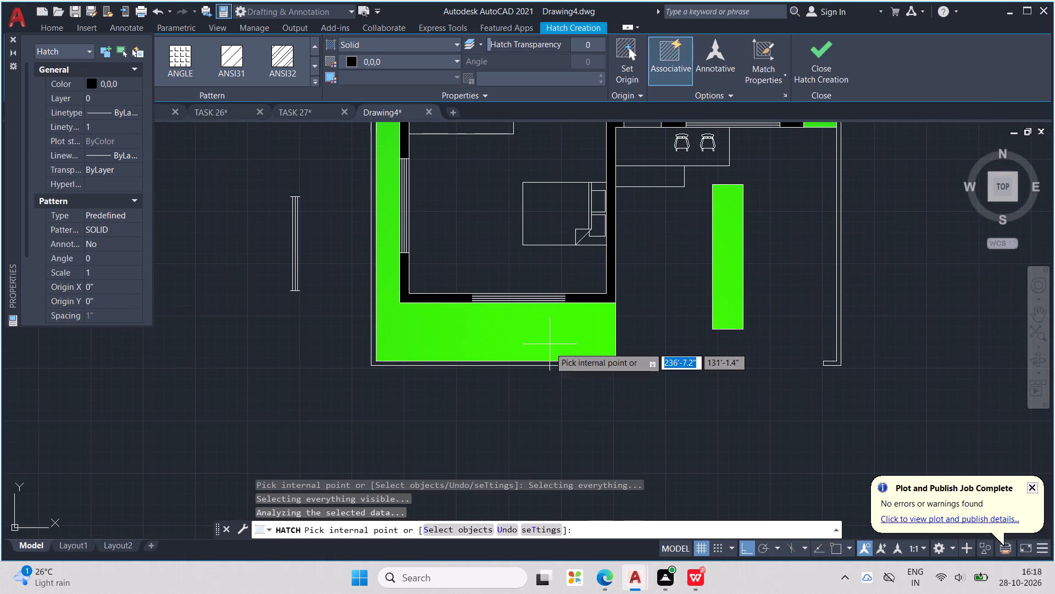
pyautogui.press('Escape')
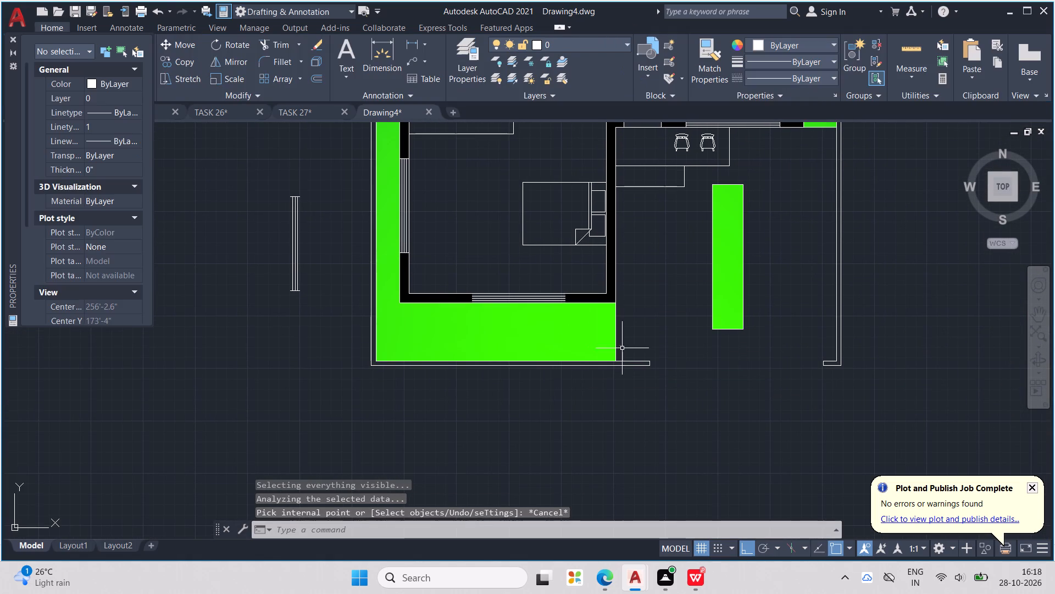
# Delete the green gradient hatch covering the lawns around the house and the narrow strip.
pyautogui.click(612, 353)
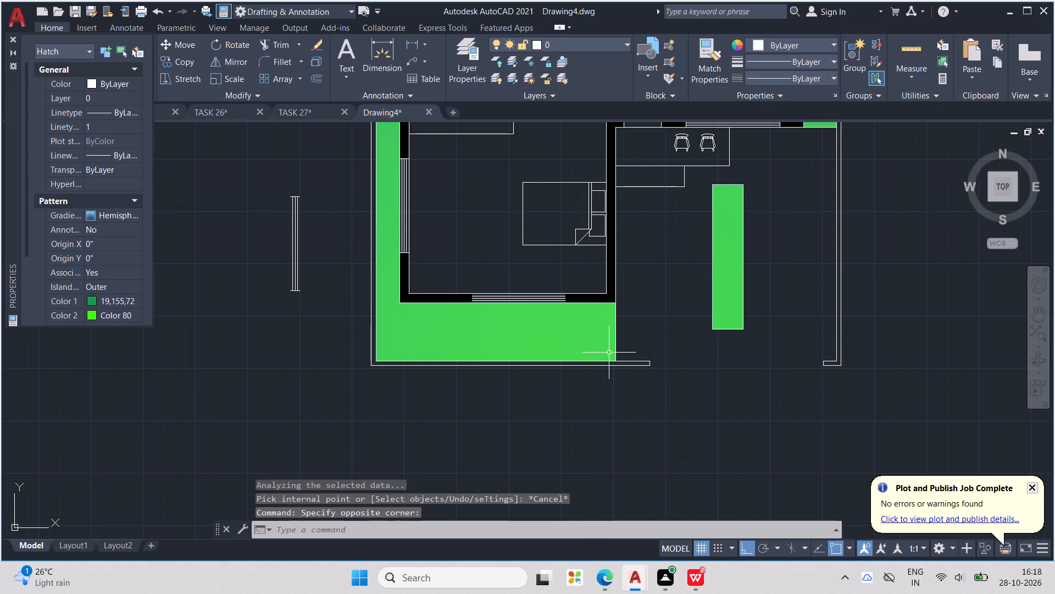
pyautogui.press('Delete')
pyautogui.press('Escape')
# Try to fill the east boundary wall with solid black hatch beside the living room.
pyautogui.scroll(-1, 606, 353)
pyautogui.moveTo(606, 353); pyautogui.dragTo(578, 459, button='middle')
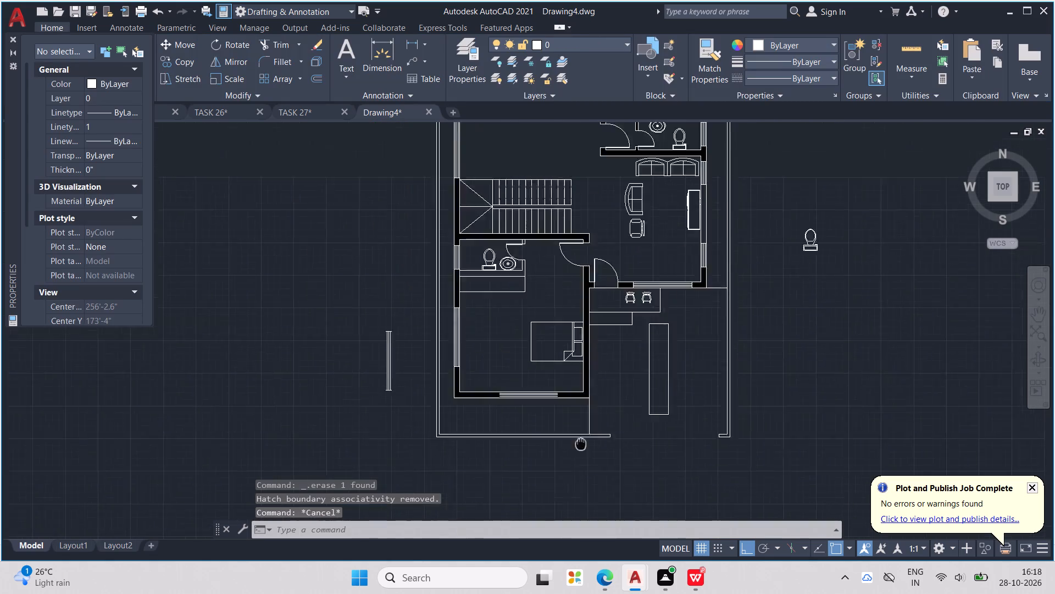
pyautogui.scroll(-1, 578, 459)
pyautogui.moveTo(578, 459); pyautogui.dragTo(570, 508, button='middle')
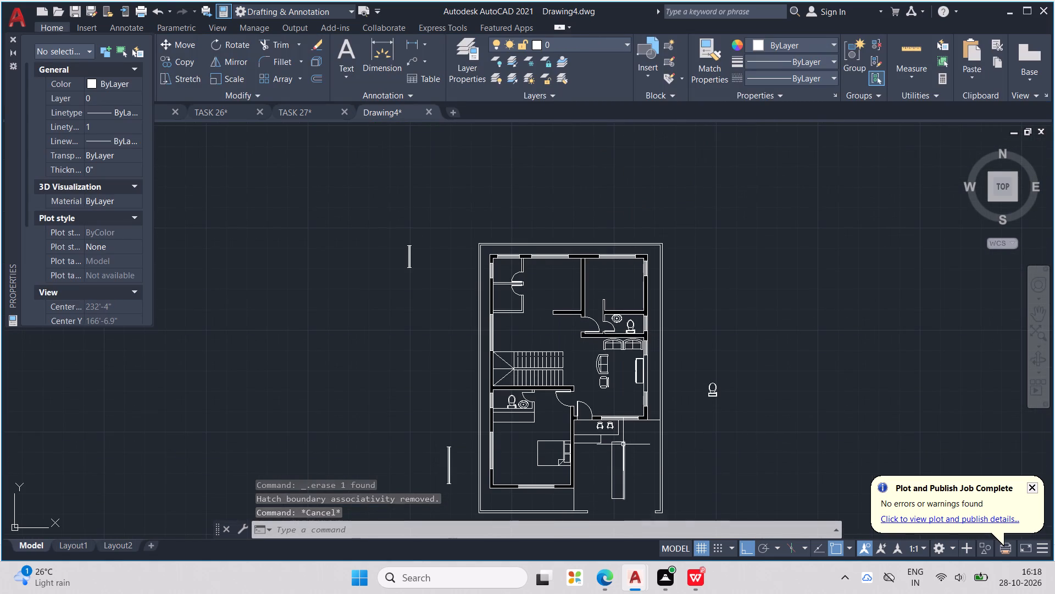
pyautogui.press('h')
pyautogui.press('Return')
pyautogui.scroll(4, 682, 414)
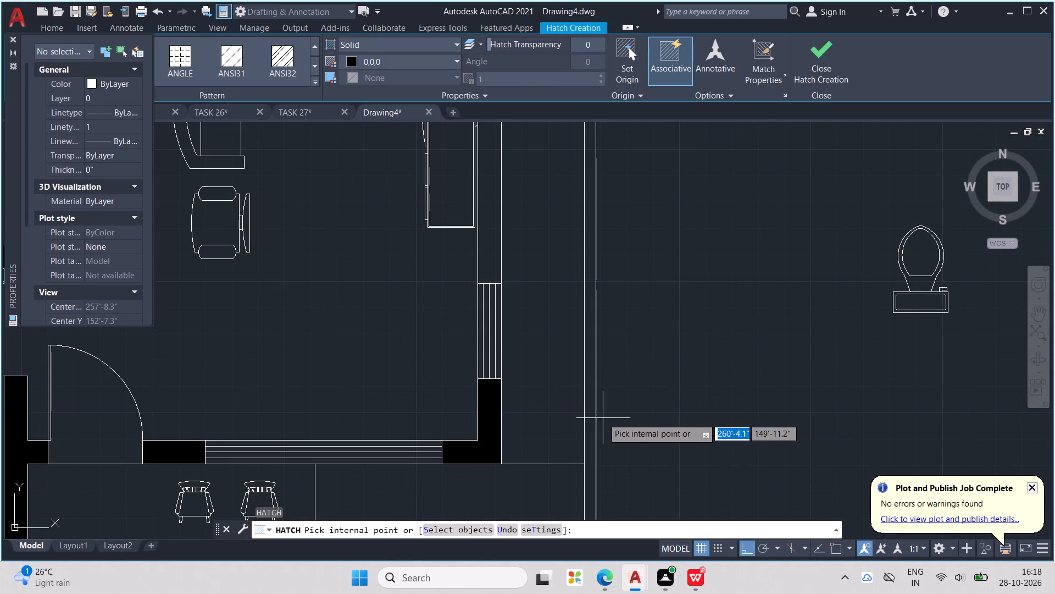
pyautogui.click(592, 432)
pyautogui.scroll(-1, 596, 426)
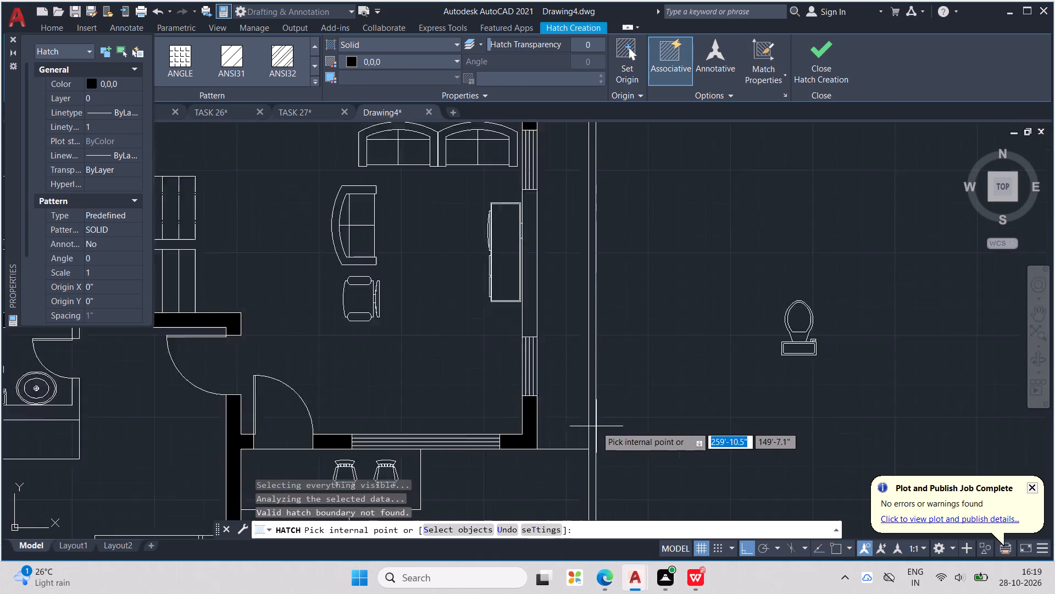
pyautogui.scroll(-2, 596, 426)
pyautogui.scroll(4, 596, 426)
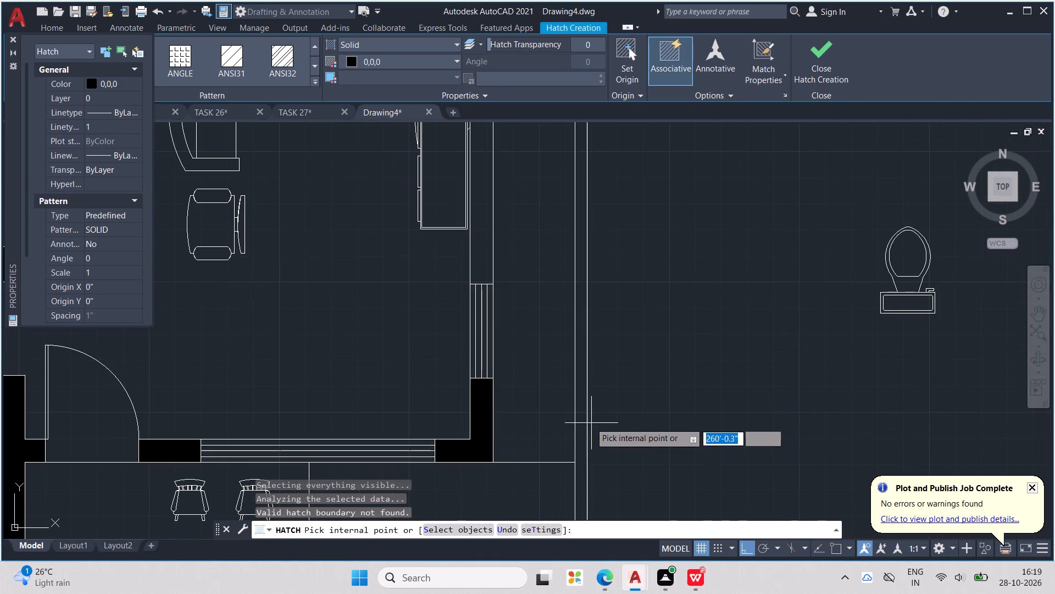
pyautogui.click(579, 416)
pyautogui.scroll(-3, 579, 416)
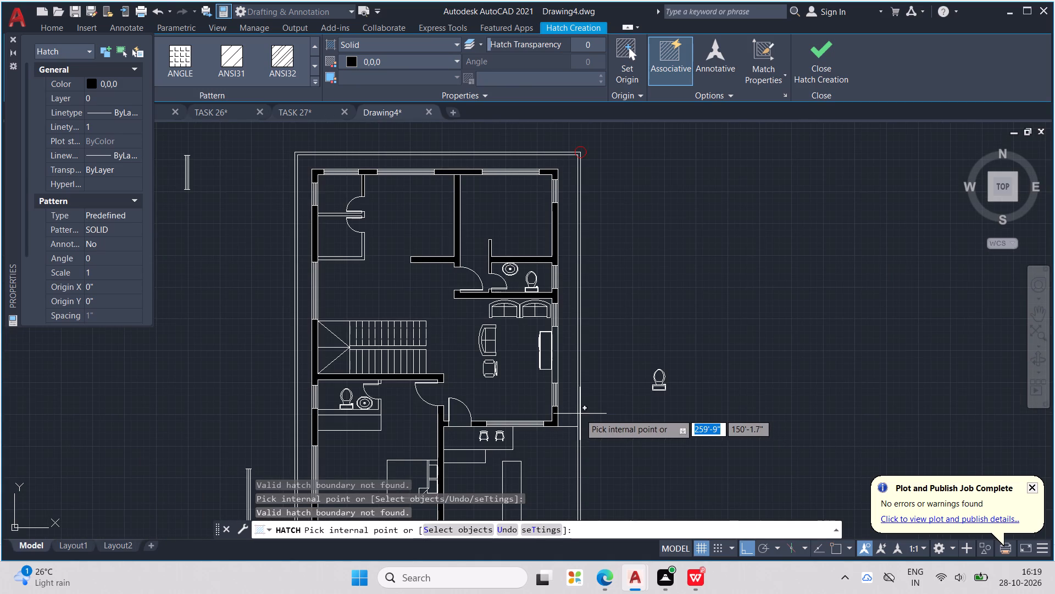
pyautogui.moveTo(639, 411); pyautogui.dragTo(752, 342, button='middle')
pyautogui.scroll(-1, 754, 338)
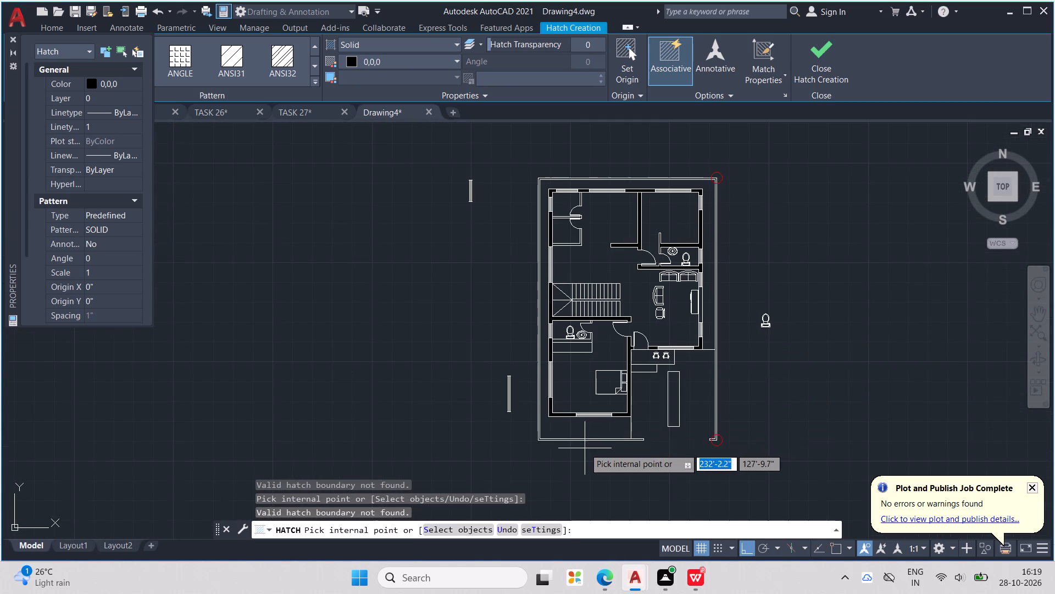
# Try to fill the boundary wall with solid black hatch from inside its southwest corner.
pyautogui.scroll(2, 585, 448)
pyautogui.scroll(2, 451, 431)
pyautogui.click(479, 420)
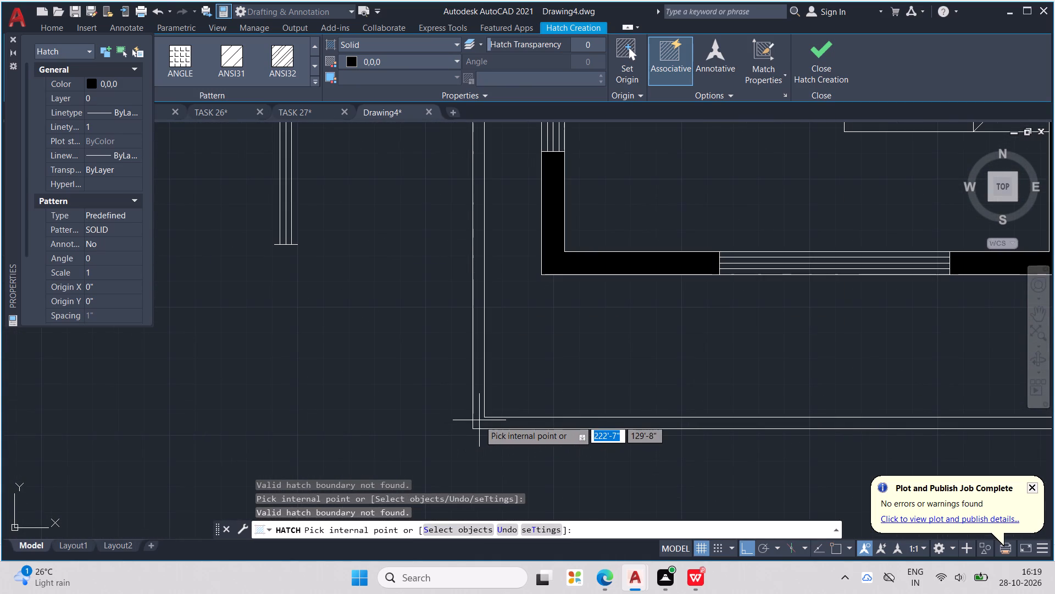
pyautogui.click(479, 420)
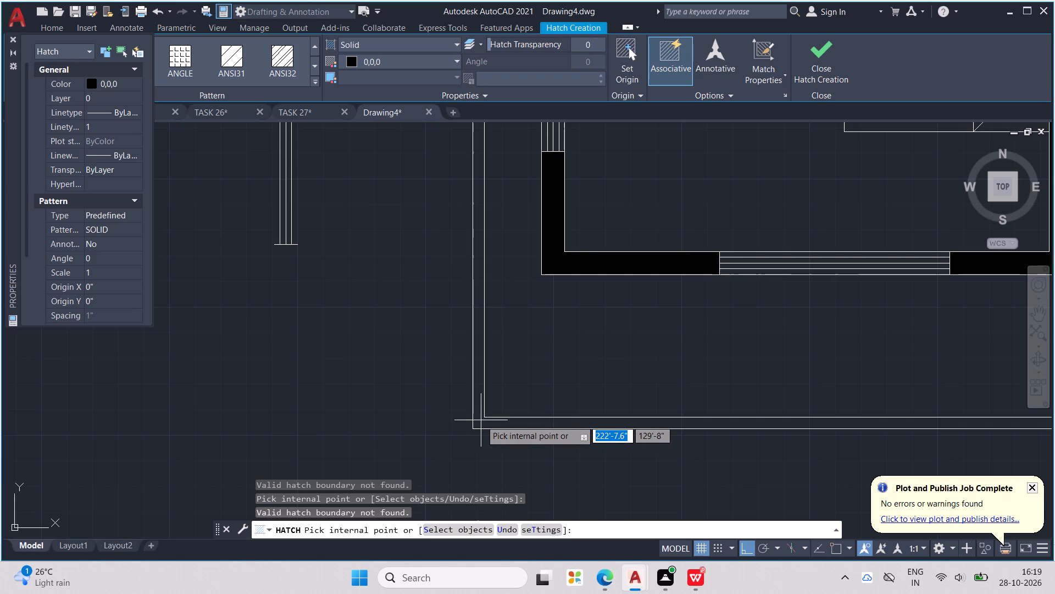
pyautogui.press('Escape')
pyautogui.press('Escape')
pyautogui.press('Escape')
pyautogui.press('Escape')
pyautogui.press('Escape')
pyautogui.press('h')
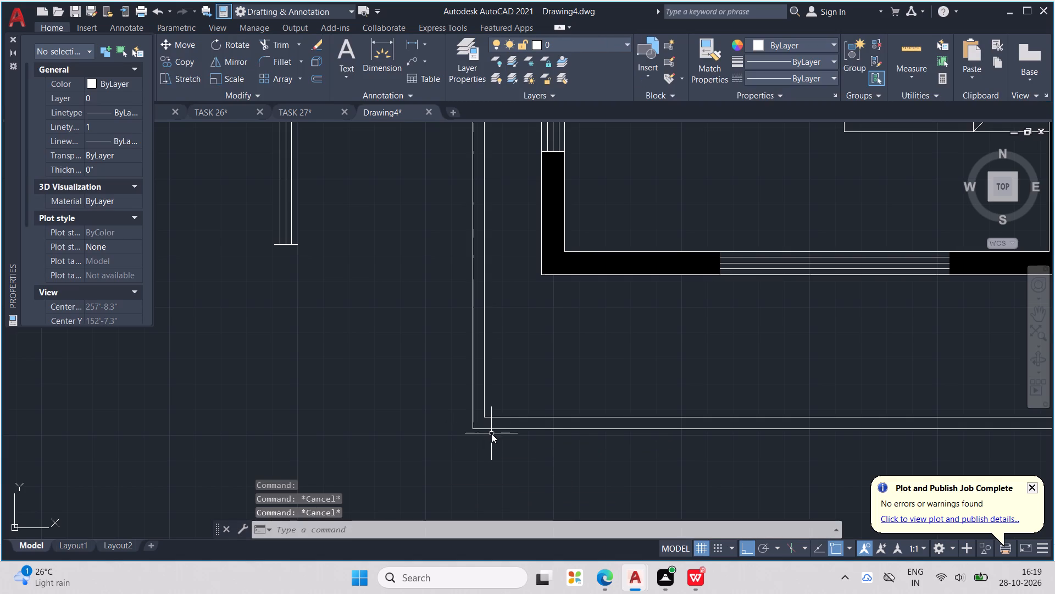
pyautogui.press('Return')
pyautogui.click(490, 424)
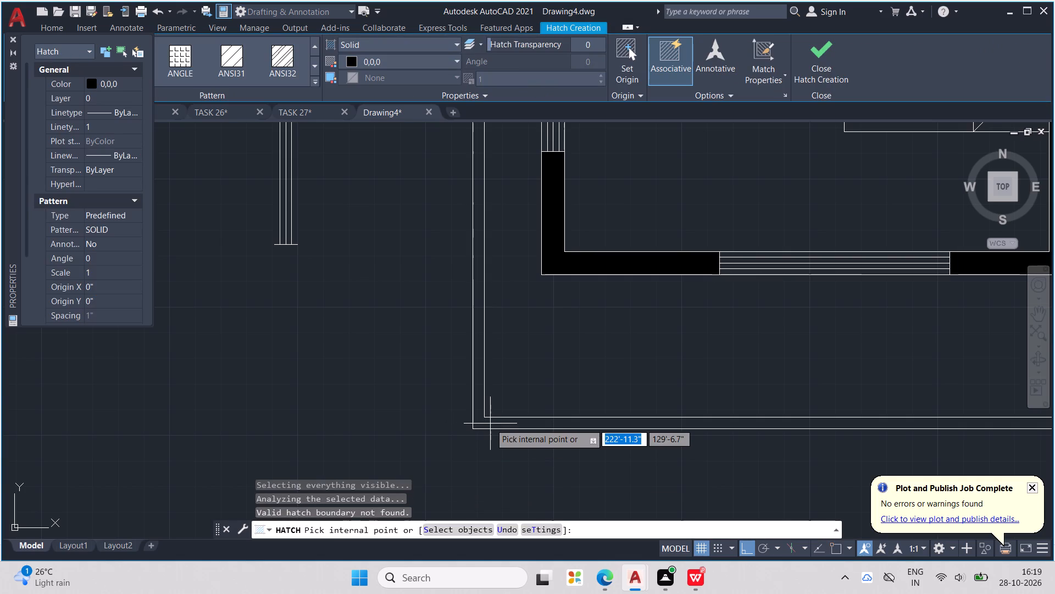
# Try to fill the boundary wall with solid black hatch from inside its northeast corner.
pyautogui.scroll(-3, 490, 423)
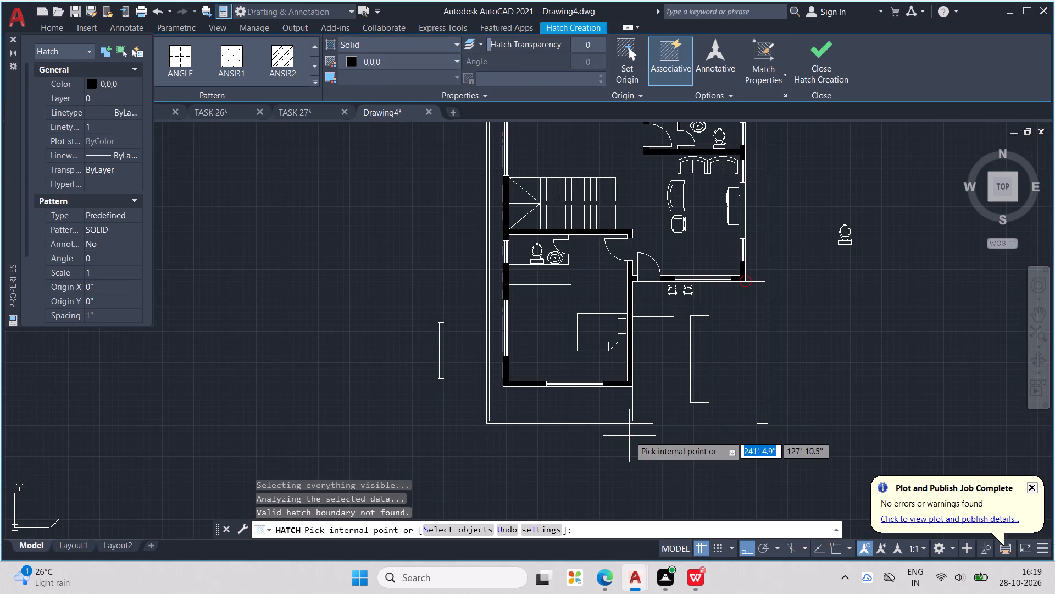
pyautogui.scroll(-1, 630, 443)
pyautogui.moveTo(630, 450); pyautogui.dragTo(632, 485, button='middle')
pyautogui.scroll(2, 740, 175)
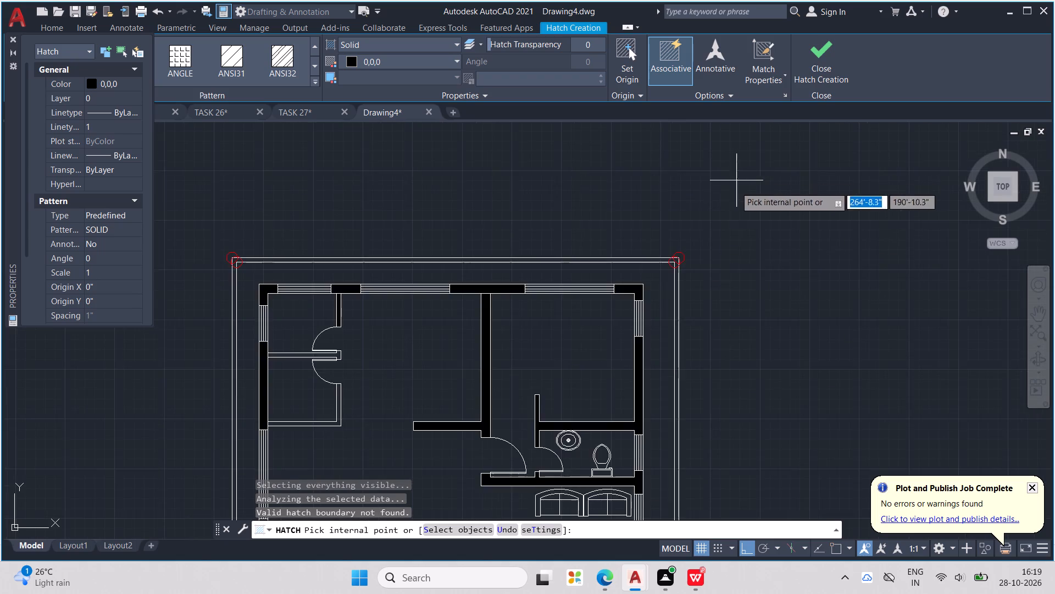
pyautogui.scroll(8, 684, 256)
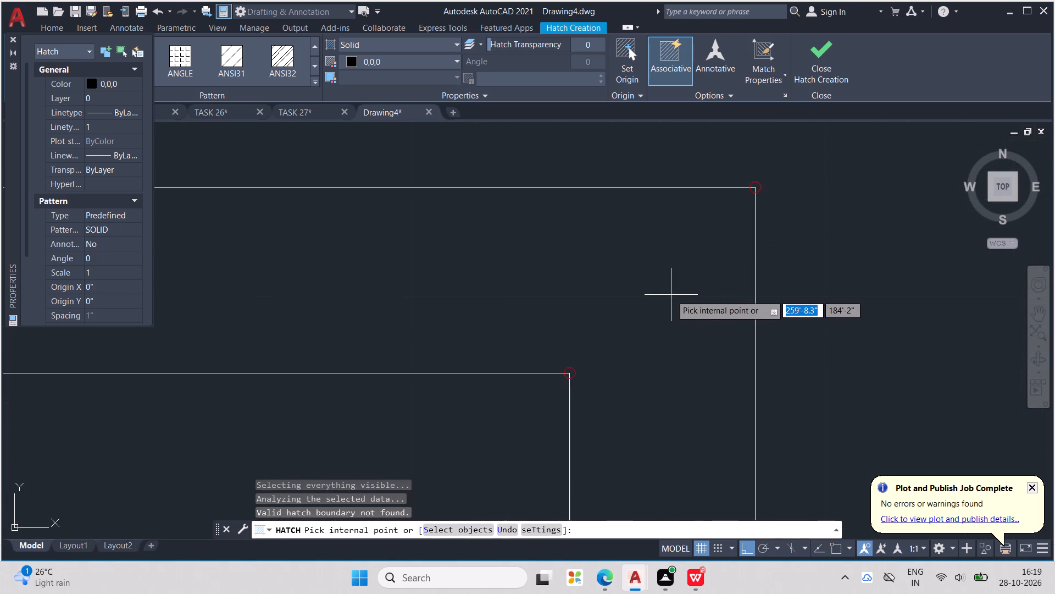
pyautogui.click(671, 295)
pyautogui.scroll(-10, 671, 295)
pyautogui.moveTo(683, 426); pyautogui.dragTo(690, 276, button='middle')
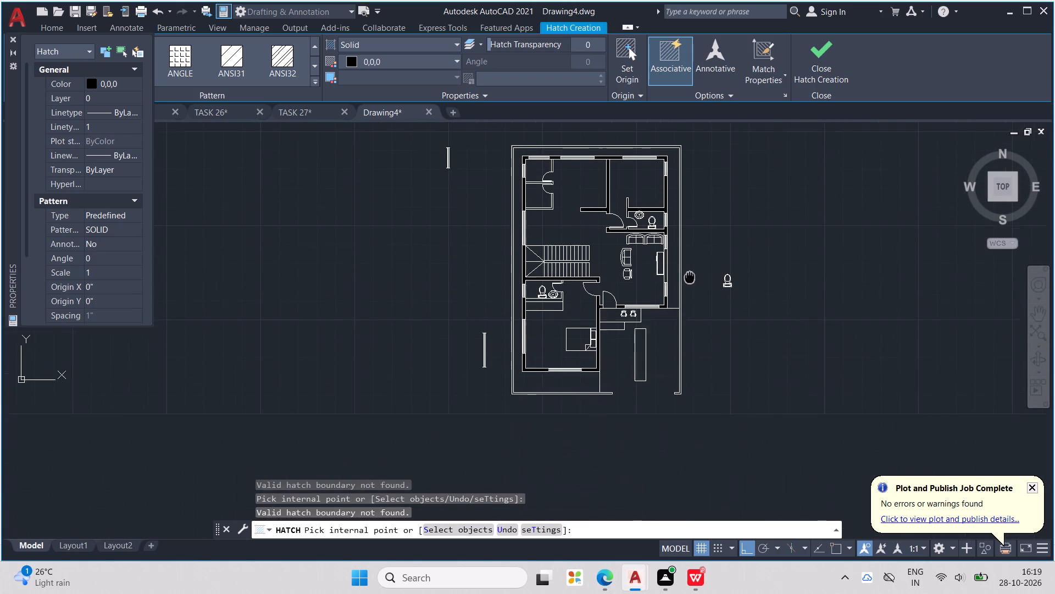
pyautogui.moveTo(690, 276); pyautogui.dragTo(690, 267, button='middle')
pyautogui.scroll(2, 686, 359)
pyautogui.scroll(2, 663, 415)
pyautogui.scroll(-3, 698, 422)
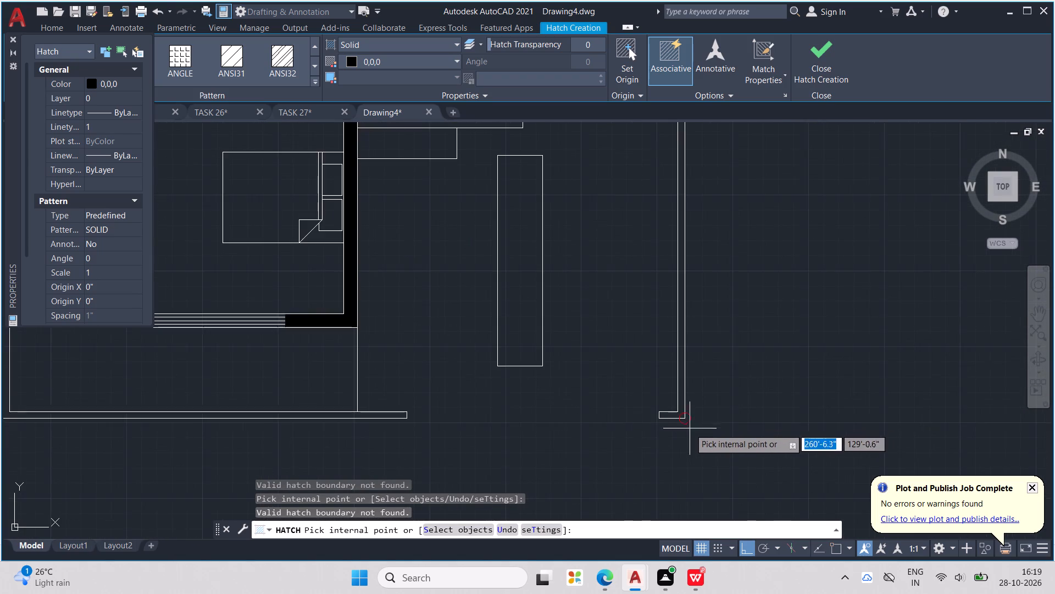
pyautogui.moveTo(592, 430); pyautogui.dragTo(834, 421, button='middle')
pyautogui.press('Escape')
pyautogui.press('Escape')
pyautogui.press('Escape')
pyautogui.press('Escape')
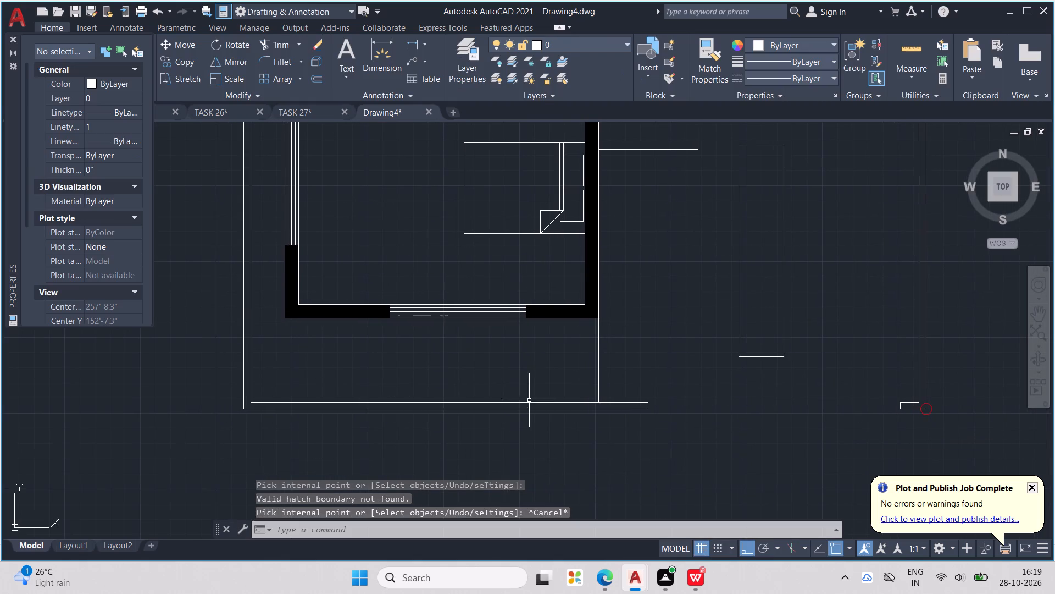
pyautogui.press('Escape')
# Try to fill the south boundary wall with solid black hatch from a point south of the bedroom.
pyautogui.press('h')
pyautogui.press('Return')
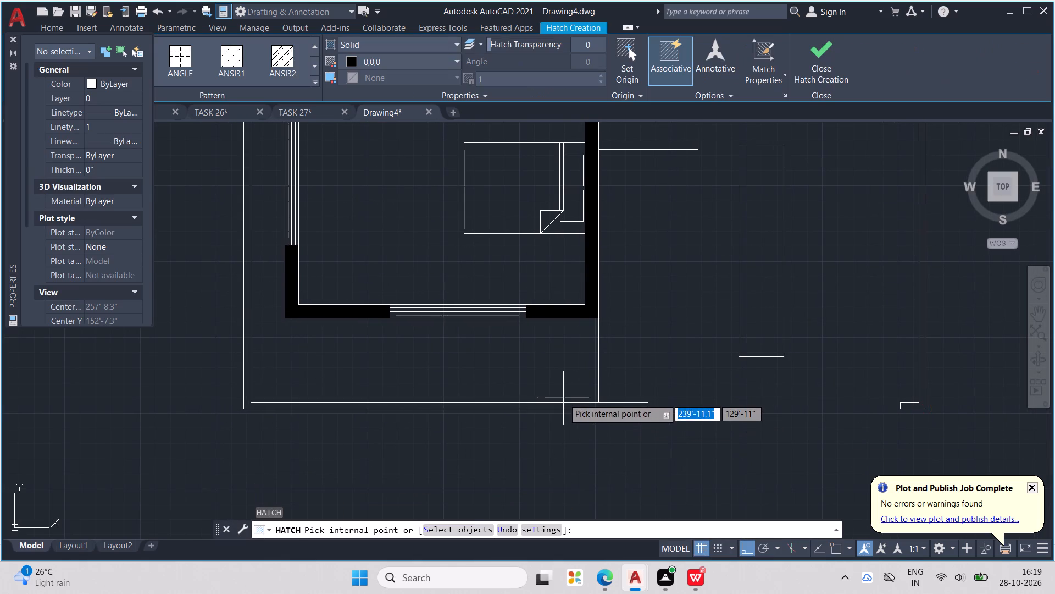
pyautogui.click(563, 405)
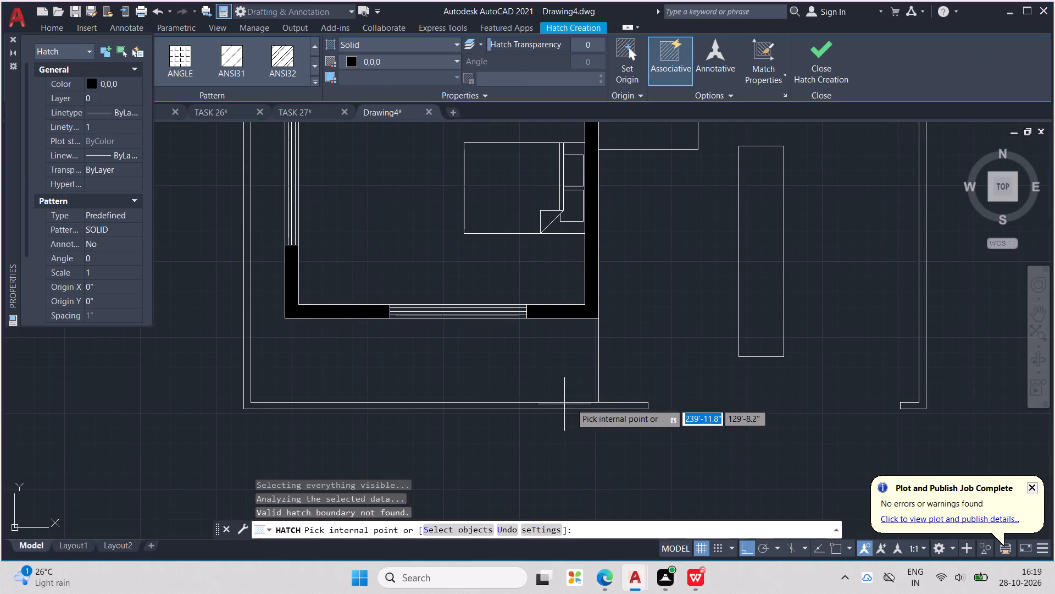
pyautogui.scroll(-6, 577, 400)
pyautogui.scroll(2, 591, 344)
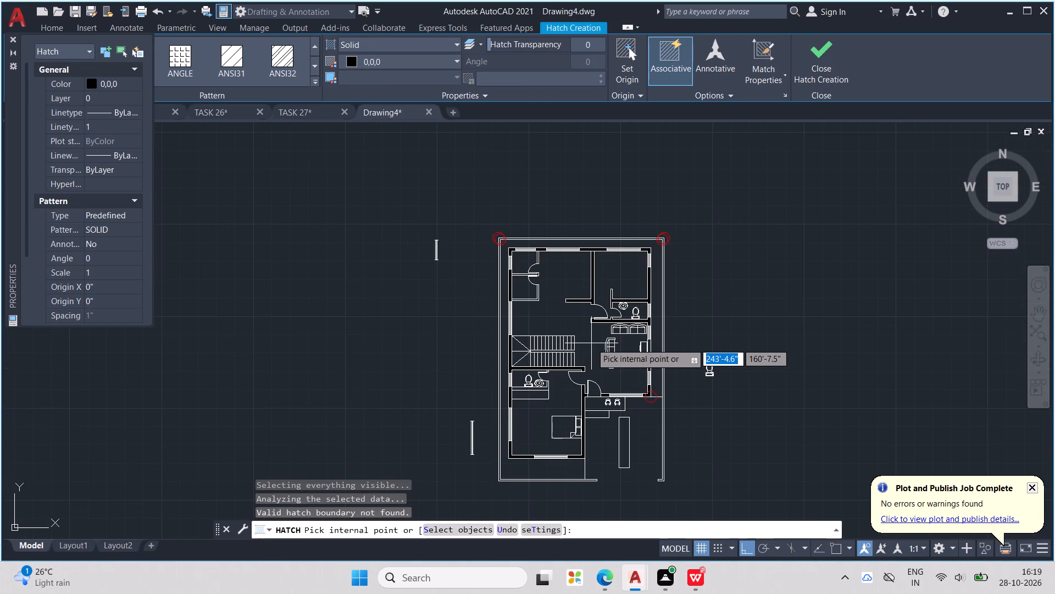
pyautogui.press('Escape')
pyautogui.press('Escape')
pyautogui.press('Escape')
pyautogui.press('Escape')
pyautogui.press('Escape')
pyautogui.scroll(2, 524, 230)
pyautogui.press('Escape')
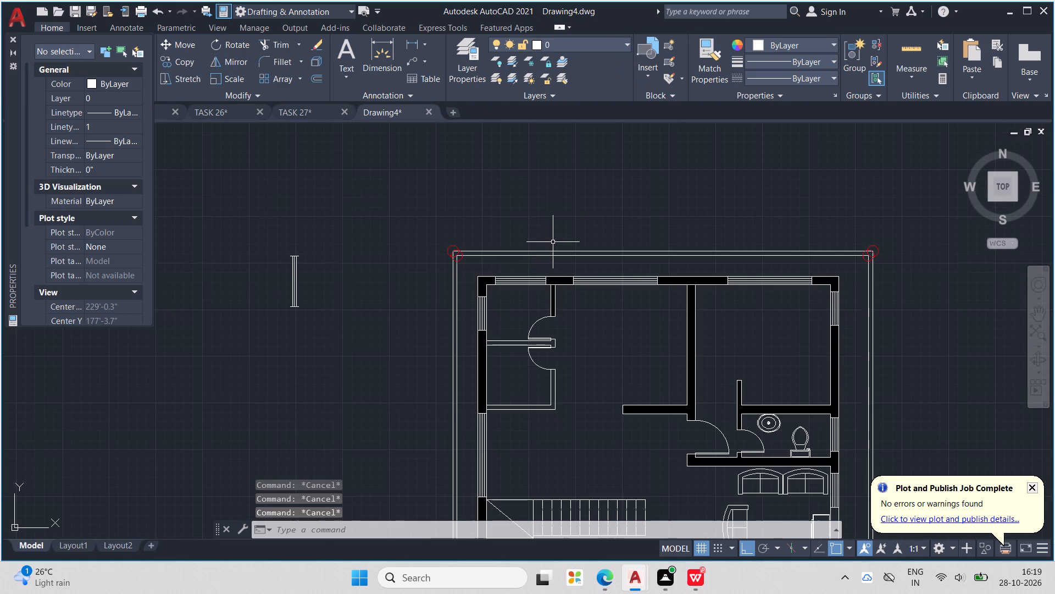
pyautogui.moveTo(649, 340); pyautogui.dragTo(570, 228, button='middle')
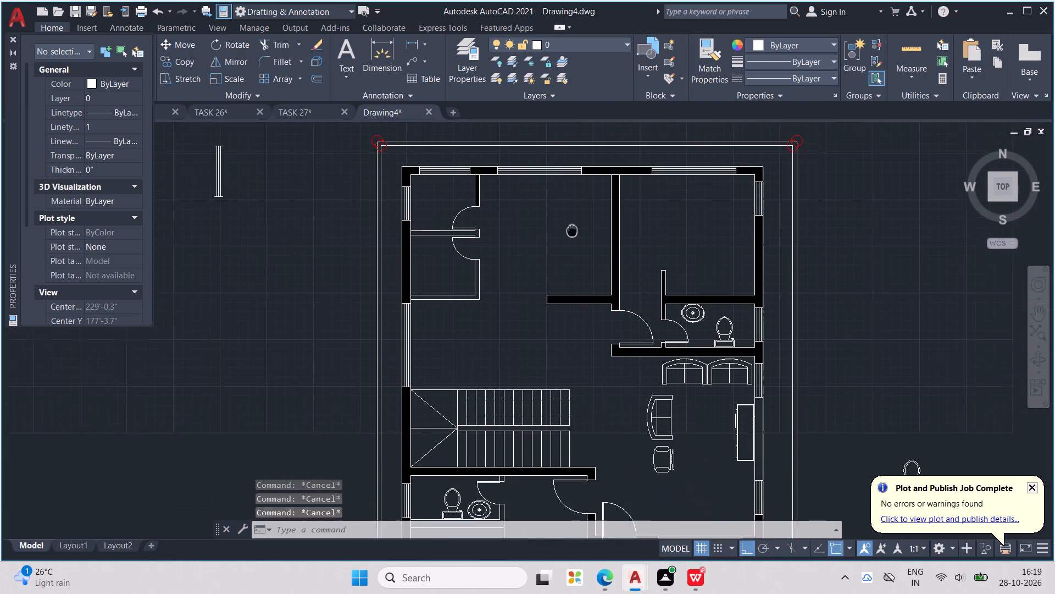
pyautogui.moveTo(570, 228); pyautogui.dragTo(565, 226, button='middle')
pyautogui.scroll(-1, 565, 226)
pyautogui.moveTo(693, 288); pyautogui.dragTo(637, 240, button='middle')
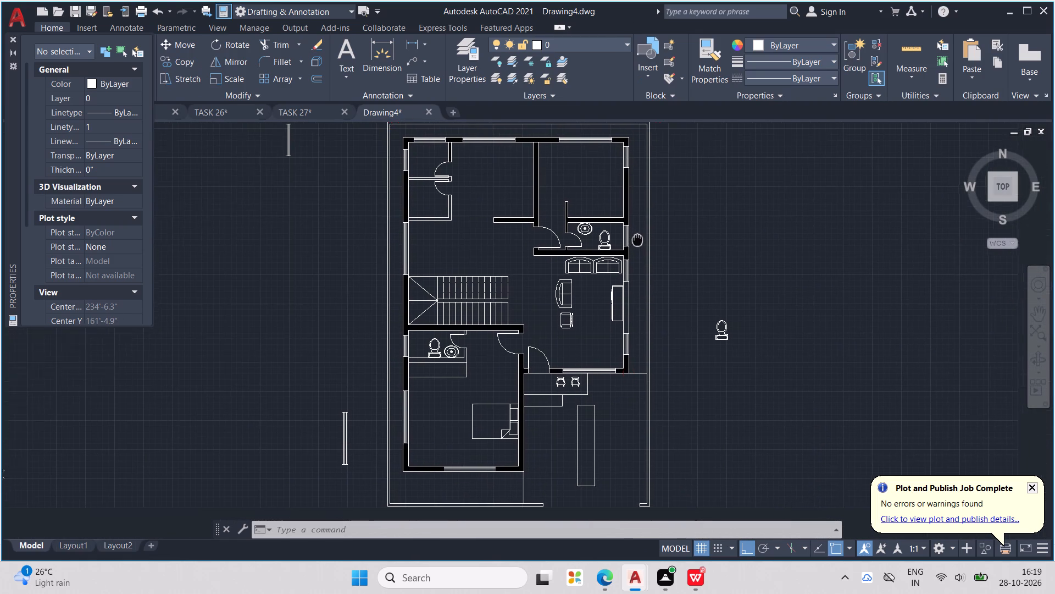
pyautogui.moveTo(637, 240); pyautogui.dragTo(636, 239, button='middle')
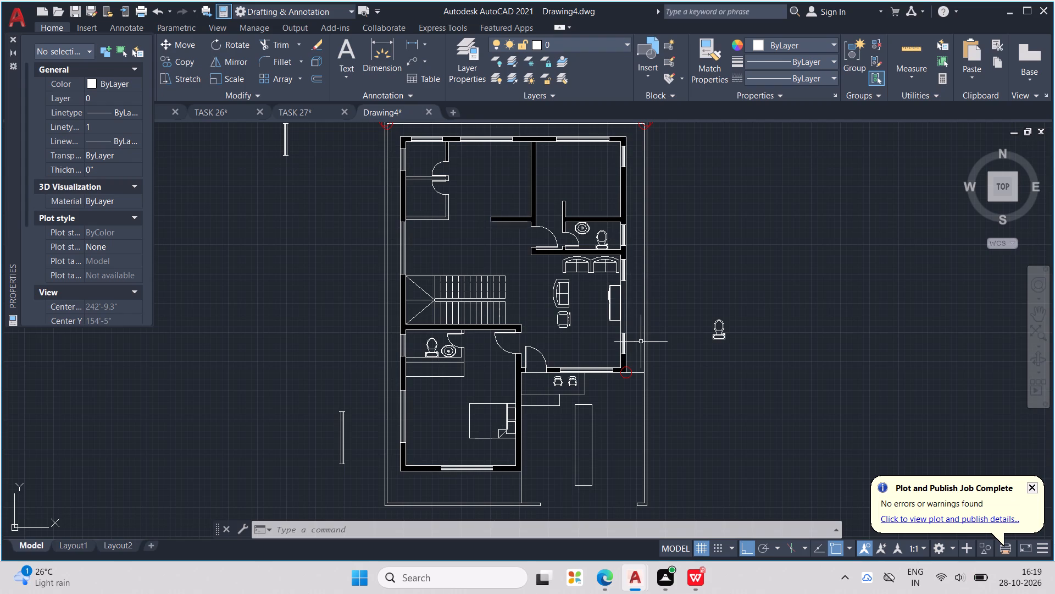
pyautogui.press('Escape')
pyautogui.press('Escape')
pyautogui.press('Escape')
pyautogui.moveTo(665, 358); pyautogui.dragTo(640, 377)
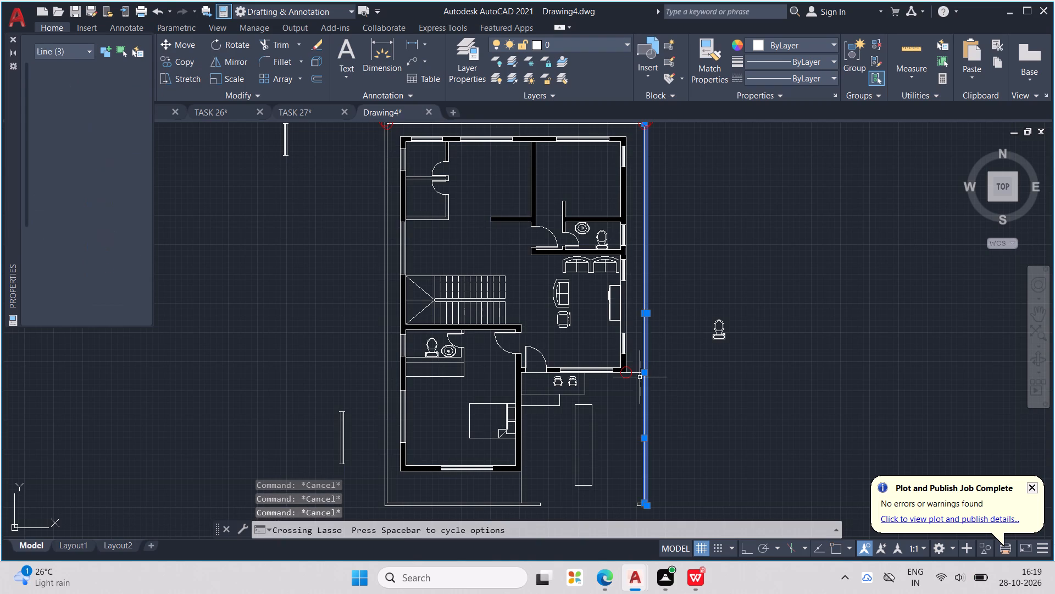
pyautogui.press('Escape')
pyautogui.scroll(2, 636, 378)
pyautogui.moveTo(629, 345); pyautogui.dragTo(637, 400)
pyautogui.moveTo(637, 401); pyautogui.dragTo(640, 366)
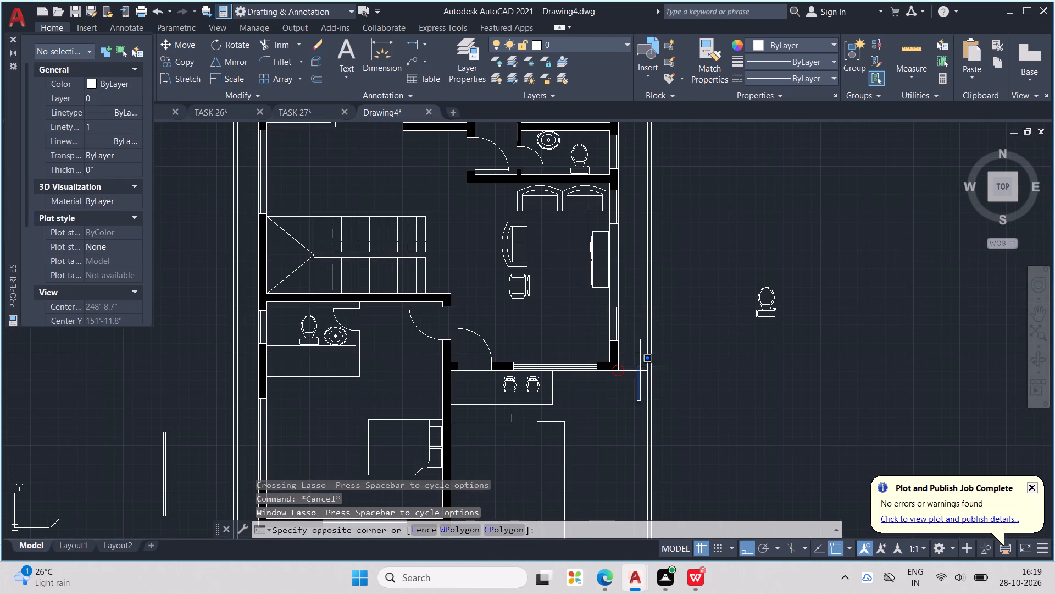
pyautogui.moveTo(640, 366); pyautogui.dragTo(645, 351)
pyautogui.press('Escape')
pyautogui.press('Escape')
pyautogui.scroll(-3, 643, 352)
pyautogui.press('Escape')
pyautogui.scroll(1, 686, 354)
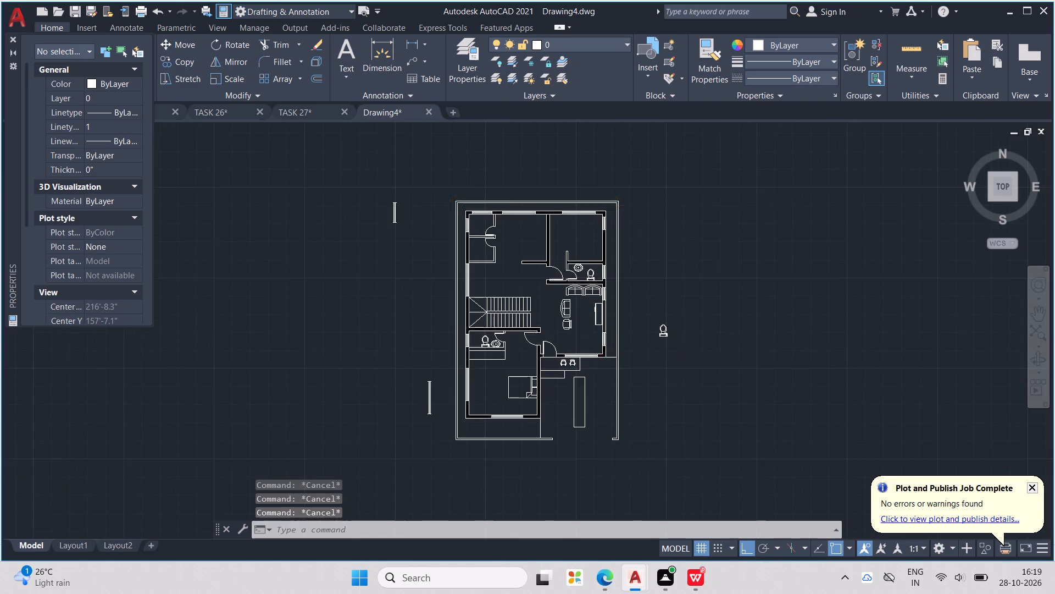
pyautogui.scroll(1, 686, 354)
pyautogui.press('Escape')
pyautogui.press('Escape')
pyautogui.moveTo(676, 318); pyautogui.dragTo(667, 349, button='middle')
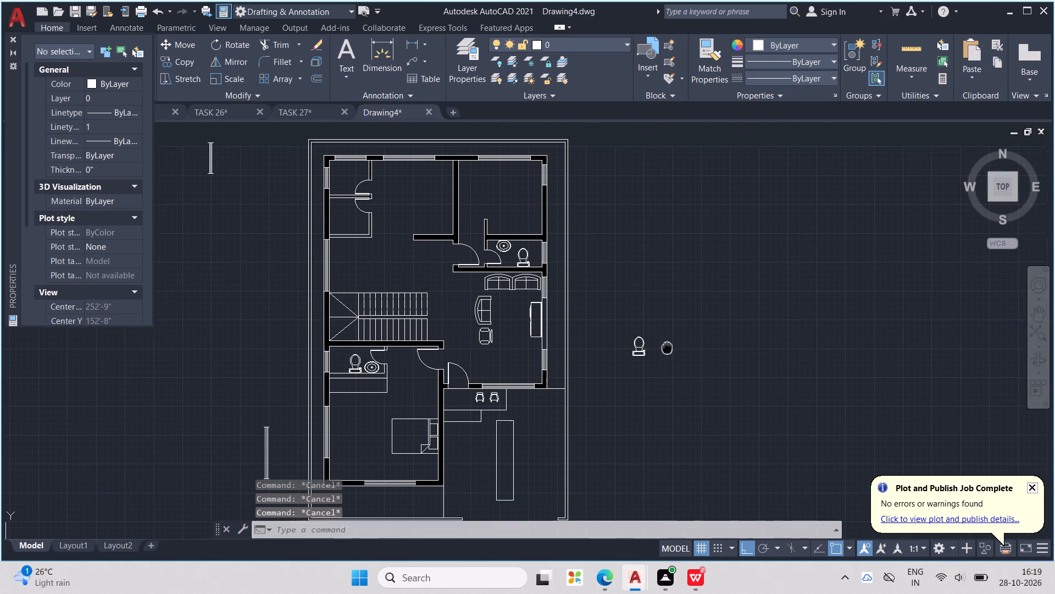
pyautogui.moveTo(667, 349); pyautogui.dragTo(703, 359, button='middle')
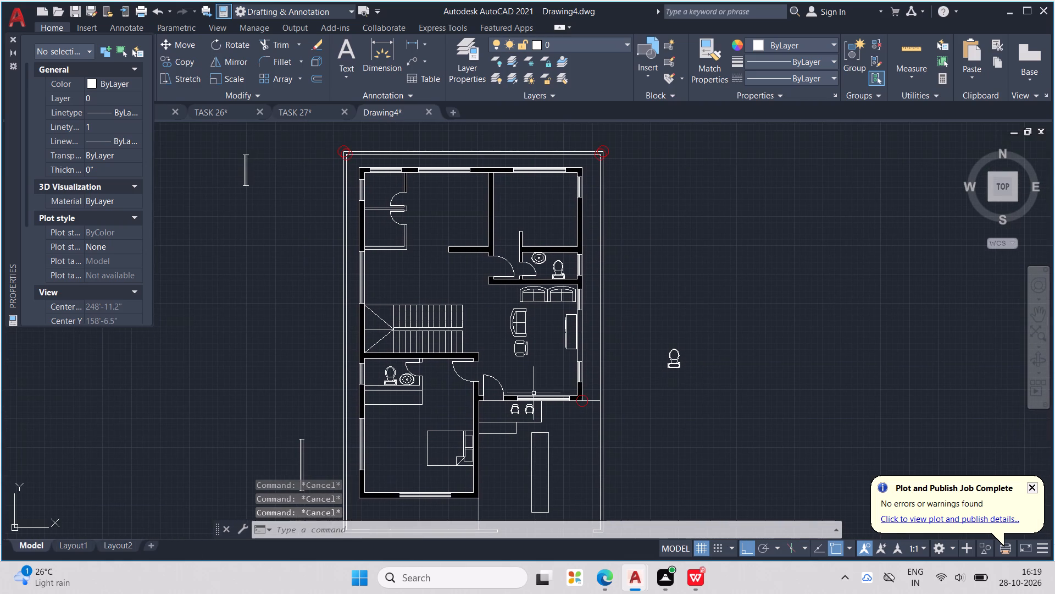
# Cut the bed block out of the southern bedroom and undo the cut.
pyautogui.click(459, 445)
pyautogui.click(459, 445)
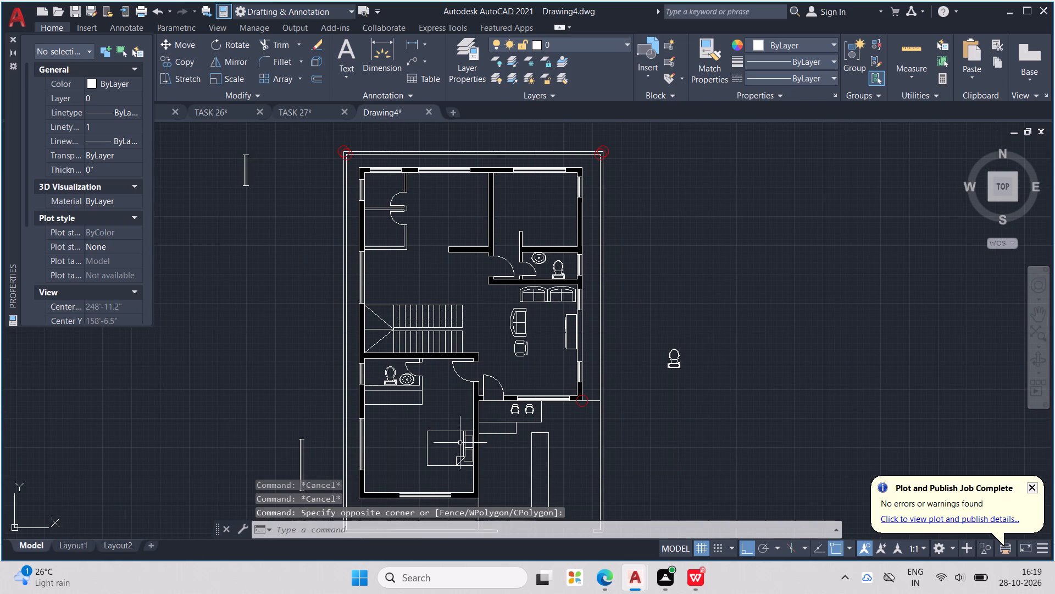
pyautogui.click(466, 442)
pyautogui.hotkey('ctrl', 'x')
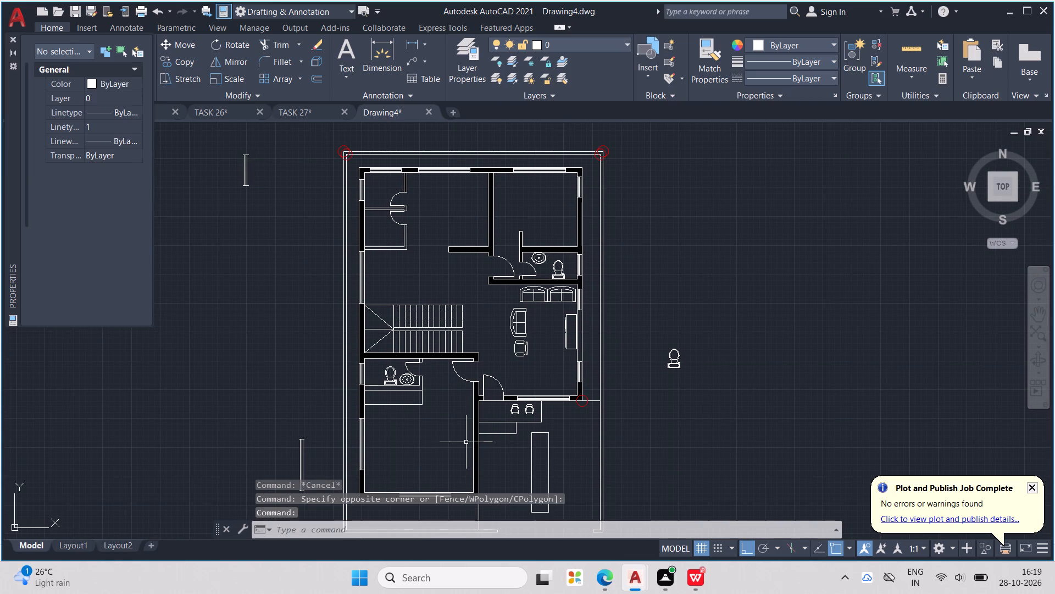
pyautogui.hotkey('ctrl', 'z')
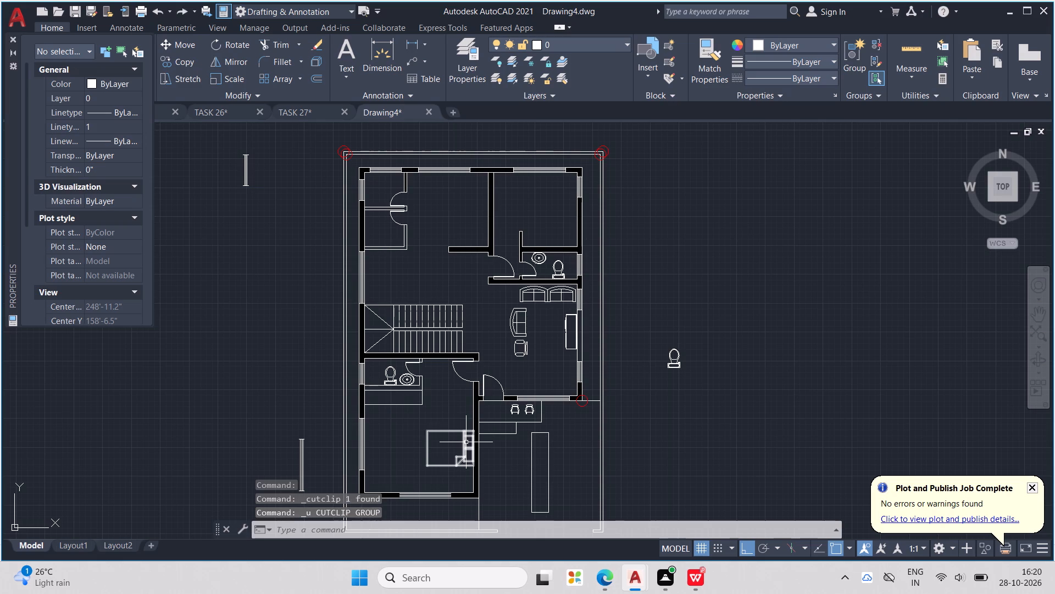
# Copy the bed block from the southern bedroom and paste the copy into the northeast bedroom.
pyautogui.press('Escape')
pyautogui.click(464, 447)
pyautogui.hotkey('ctrl', 'c')
pyautogui.hotkey('ctrl', 'v')
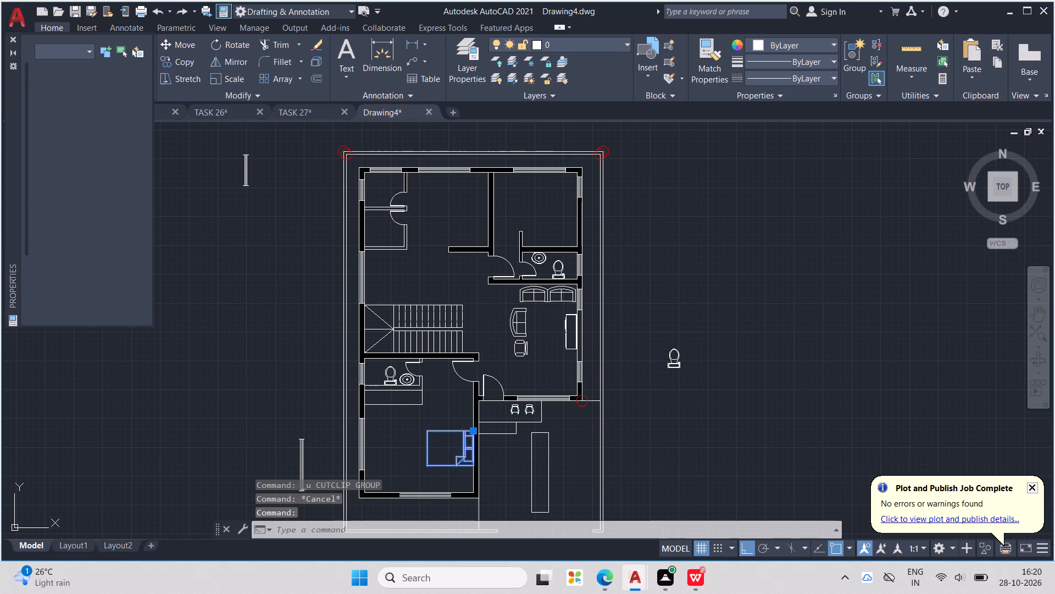
pyautogui.moveTo(546, 210); pyautogui.dragTo(527, 296, button='middle')
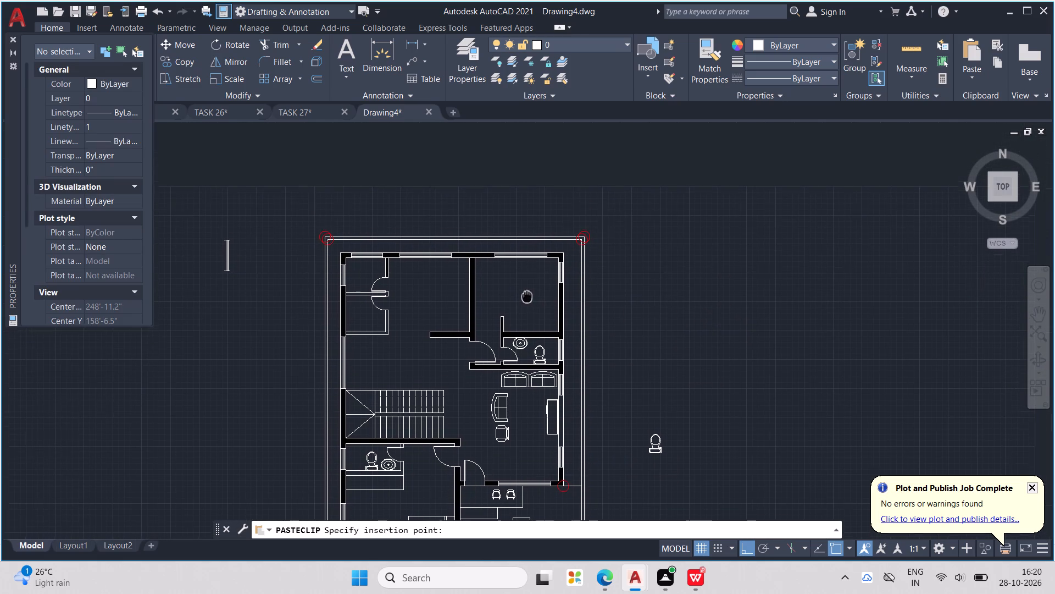
pyautogui.moveTo(527, 296); pyautogui.dragTo(527, 299, button='middle')
pyautogui.click(497, 305)
# Move the pasted bed so its headboard sits against the northeast bedroom's east wall, with its corner at the window's south end.
pyautogui.click(536, 298)
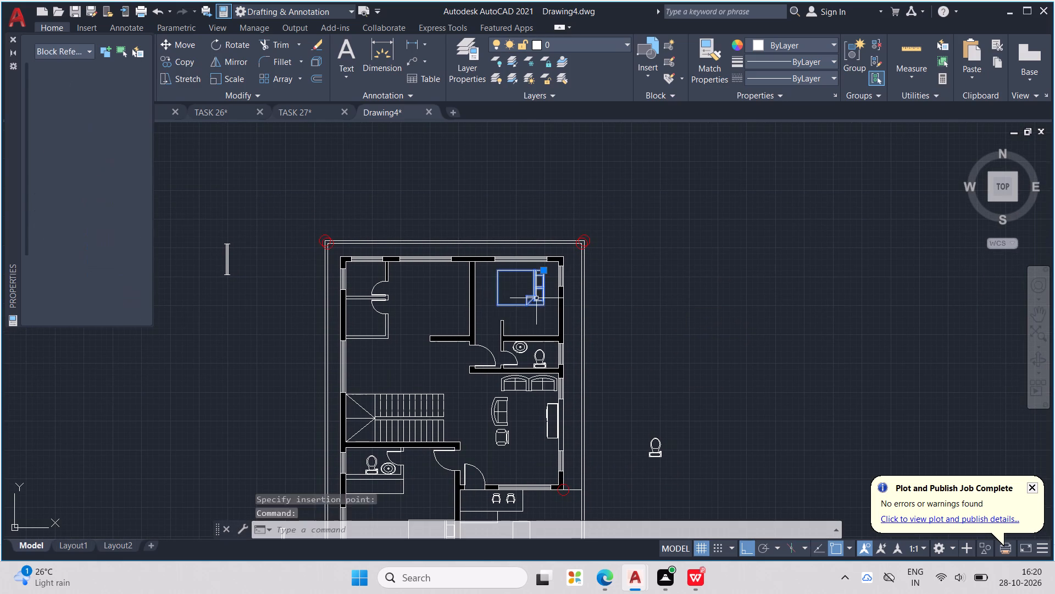
pyautogui.scroll(2, 540, 299)
pyautogui.moveTo(545, 229); pyautogui.dragTo(576, 263)
pyautogui.click(578, 263)
pyautogui.click(588, 269)
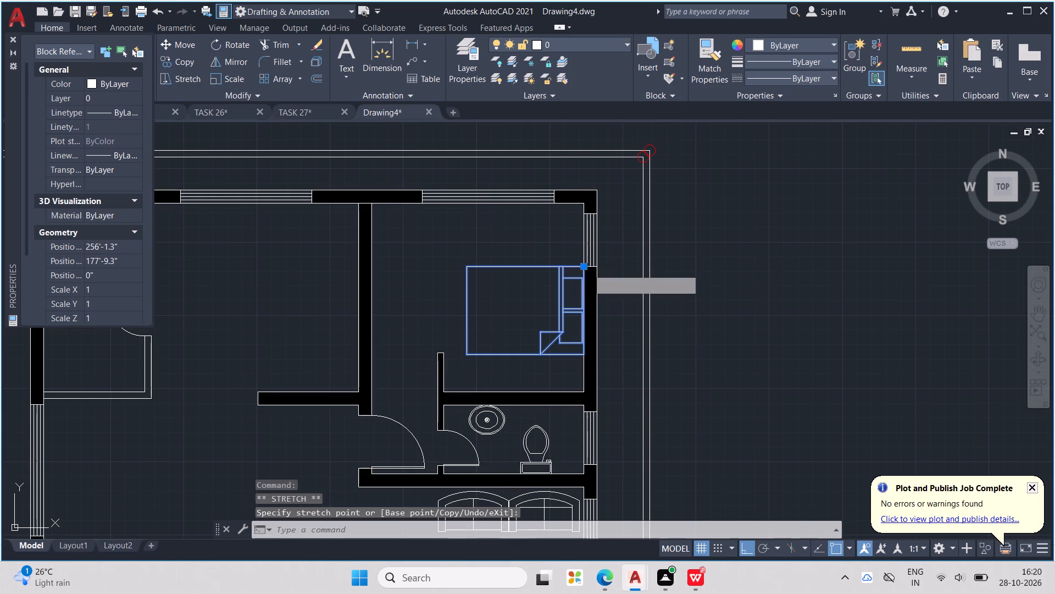
pyautogui.press('Escape')
pyautogui.press('Escape')
pyautogui.press('Escape')
# Shift the northeast bedroom's bed slightly north along the east wall so it partly overlaps the window.
pyautogui.scroll(2, 587, 269)
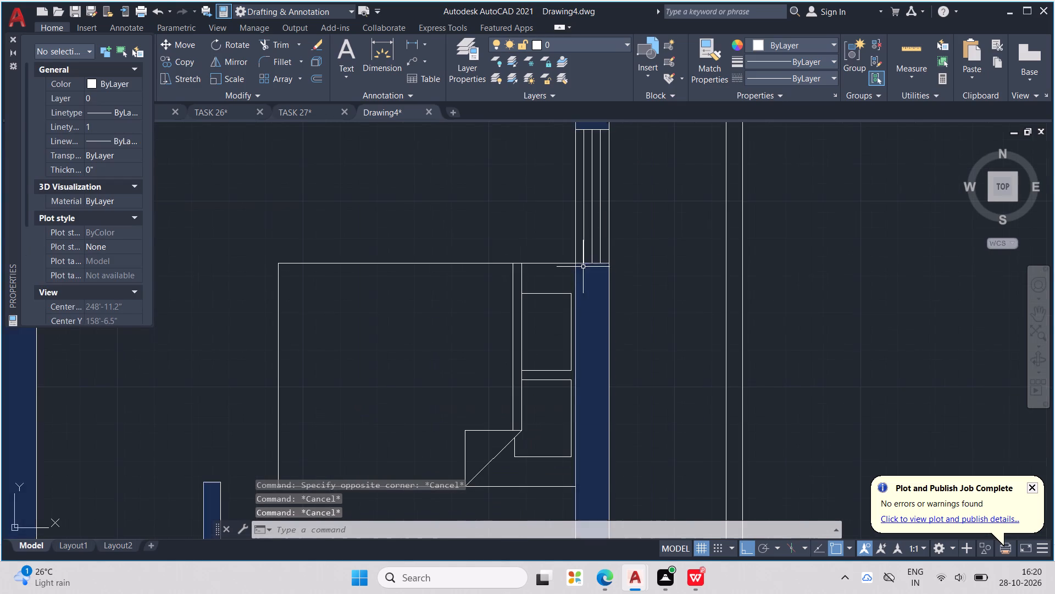
pyautogui.click(549, 263)
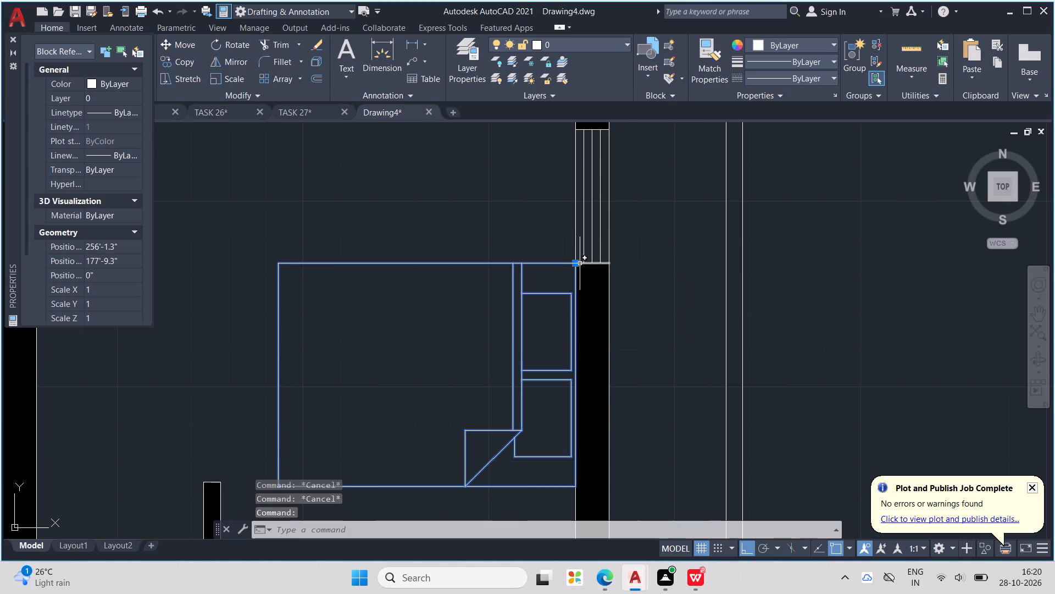
pyautogui.moveTo(576, 262); pyautogui.dragTo(575, 241)
pyautogui.click(575, 240)
pyautogui.scroll(-2, 575, 240)
pyautogui.press('Escape')
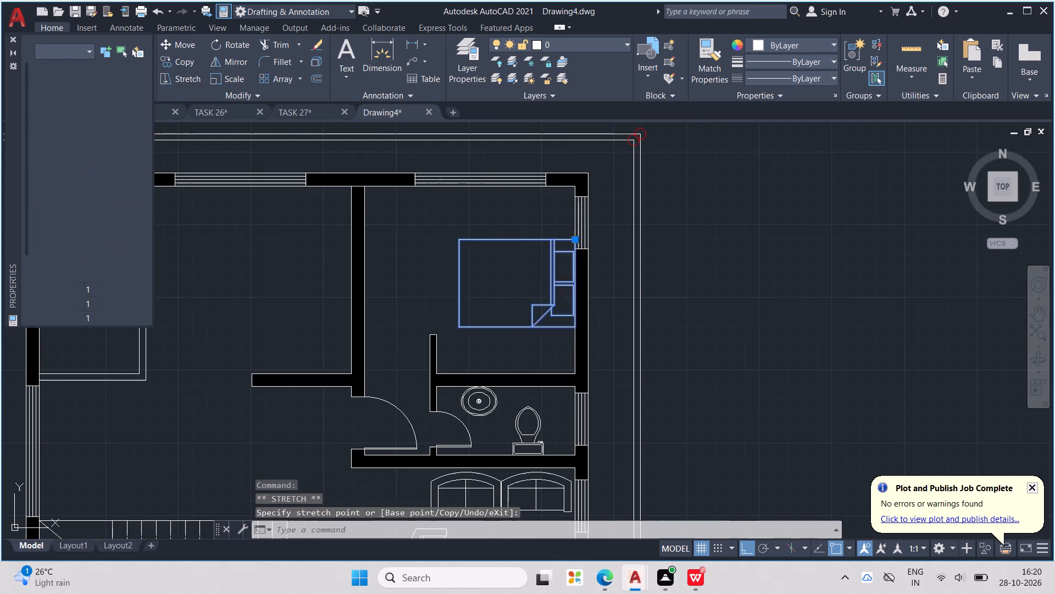
pyautogui.press('Escape')
pyautogui.press('Escape')
pyautogui.press('Escape')
pyautogui.press('Escape')
# Fill the open strip between the house and the boundary wall with the green GR_CURVED gradient hatch, picking a point south of the bedroom.
pyautogui.press('h')
pyautogui.press('Return')
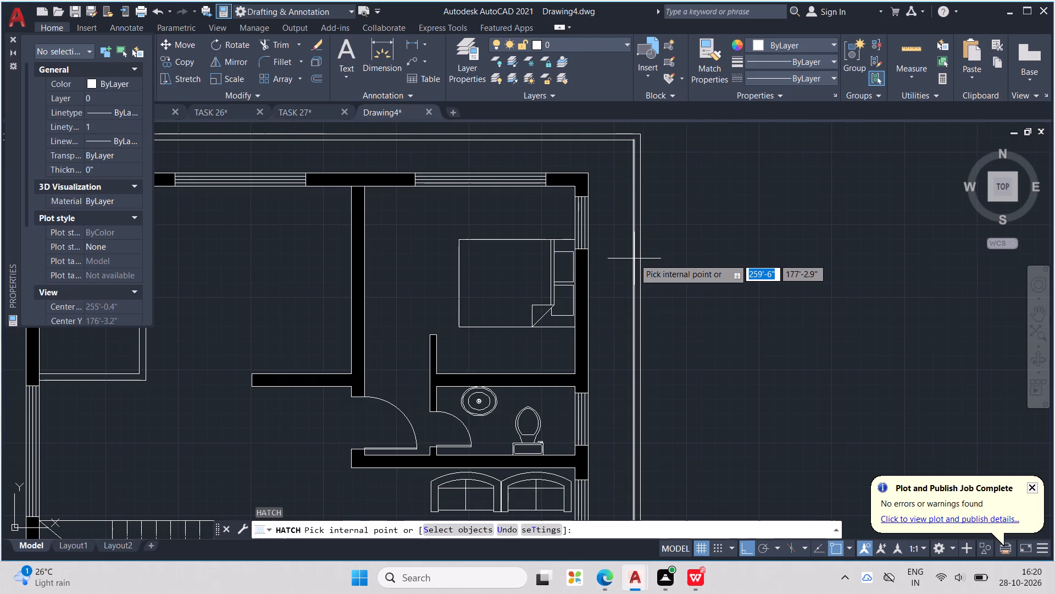
pyautogui.scroll(-2, 195, 66)
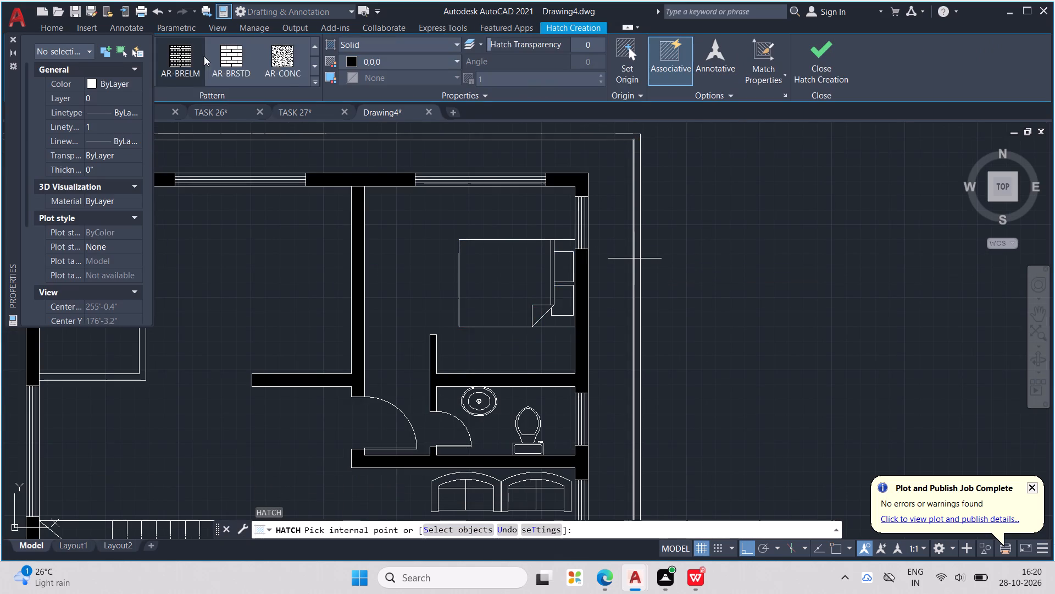
pyautogui.scroll(-10, 204, 56)
pyautogui.scroll(2, 218, 51)
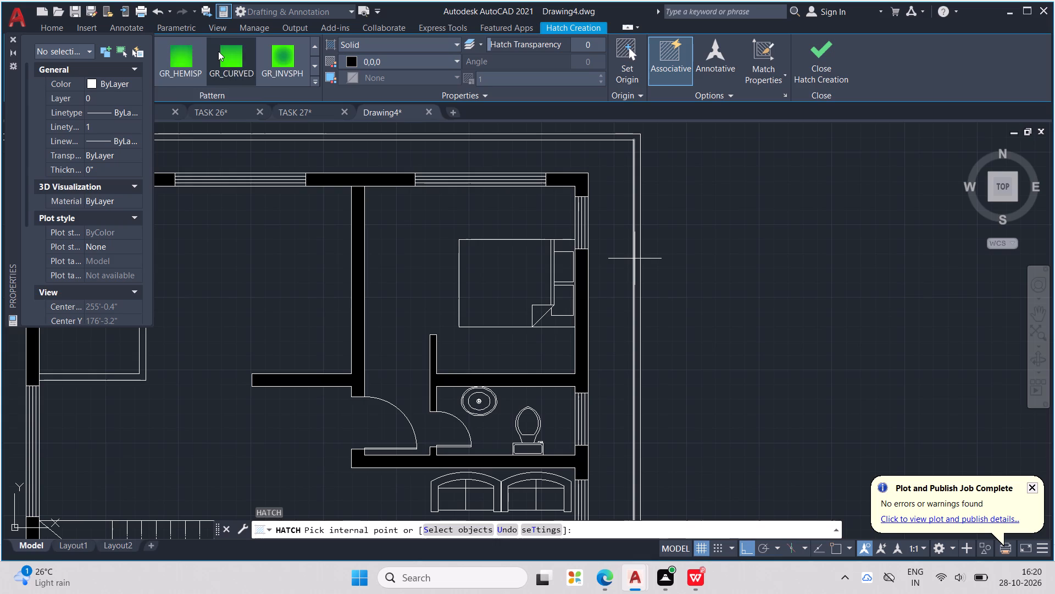
pyautogui.scroll(1, 245, 58)
pyautogui.scroll(-1, 232, 58)
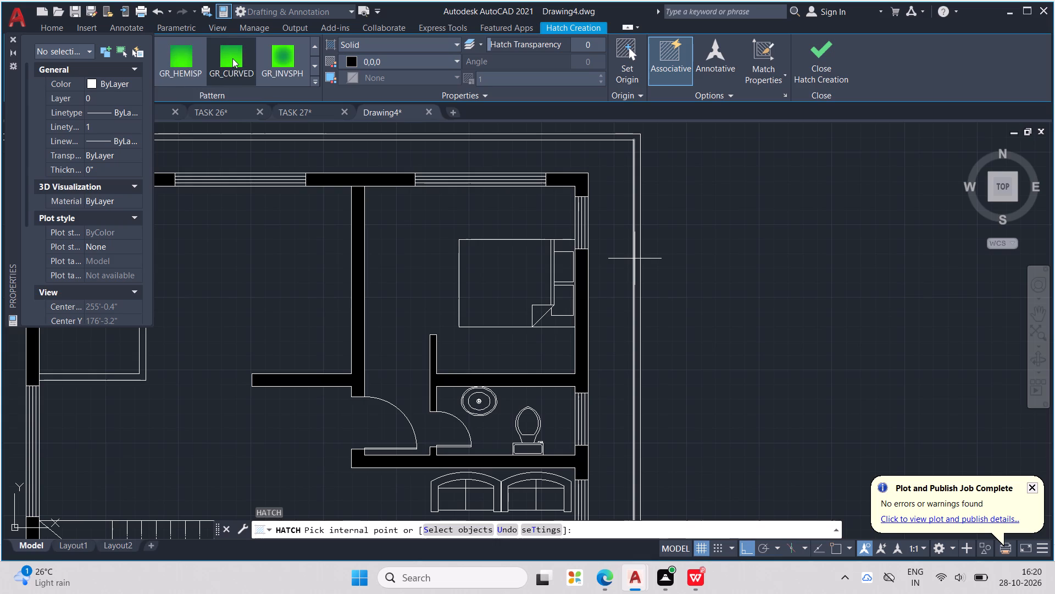
pyautogui.click(232, 58)
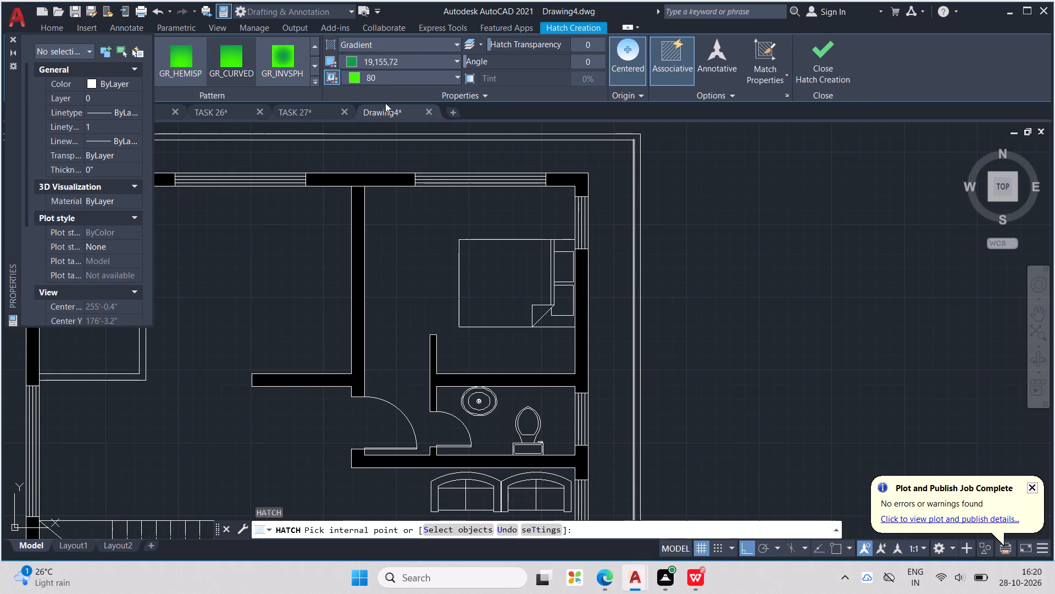
pyautogui.scroll(-3, 407, 112)
pyautogui.scroll(1, 548, 216)
pyautogui.click(544, 211)
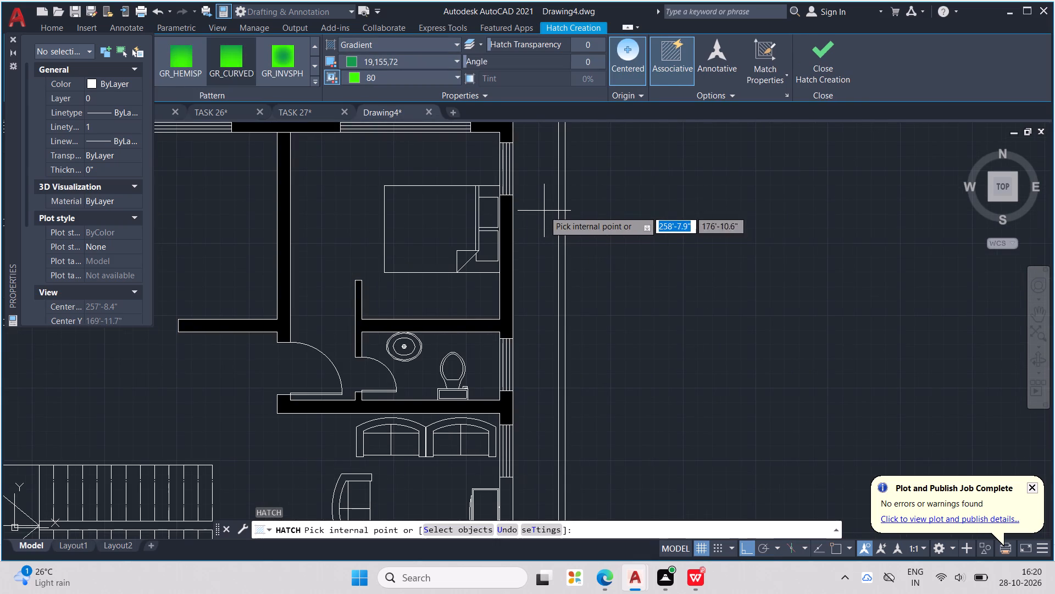
pyautogui.scroll(-4, 544, 211)
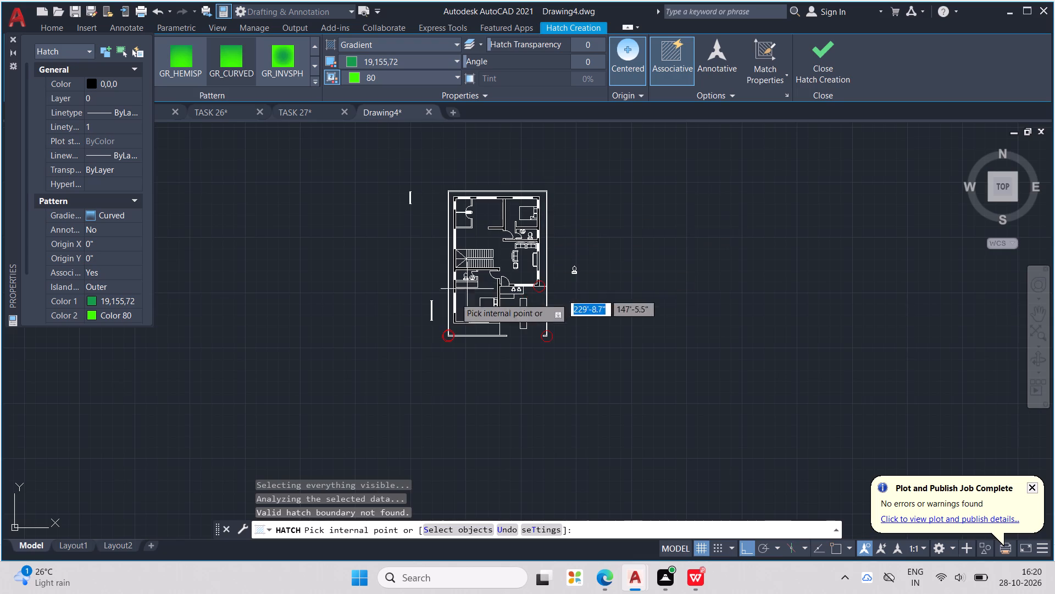
pyautogui.scroll(2, 432, 331)
pyautogui.click(503, 332)
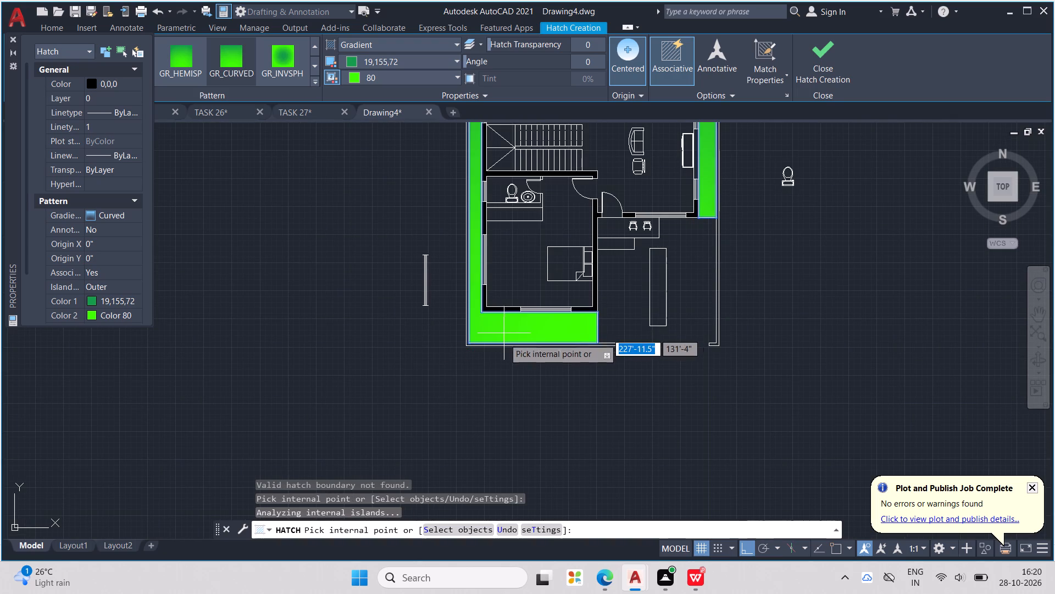
pyautogui.press('Escape')
pyautogui.press('Escape')
pyautogui.press('Escape')
pyautogui.press('Escape')
pyautogui.press('Escape')
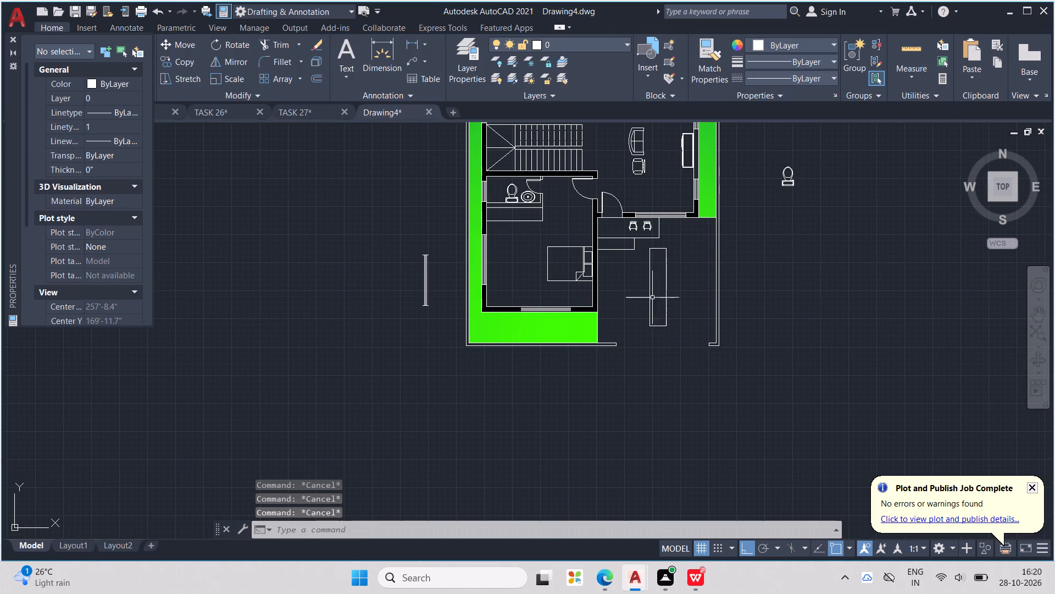
# Fill the long narrow rectangle in the front yard, east of the southern bedroom, with solid black hatch.
pyautogui.click(656, 293)
pyautogui.press('Escape')
pyautogui.press('Escape')
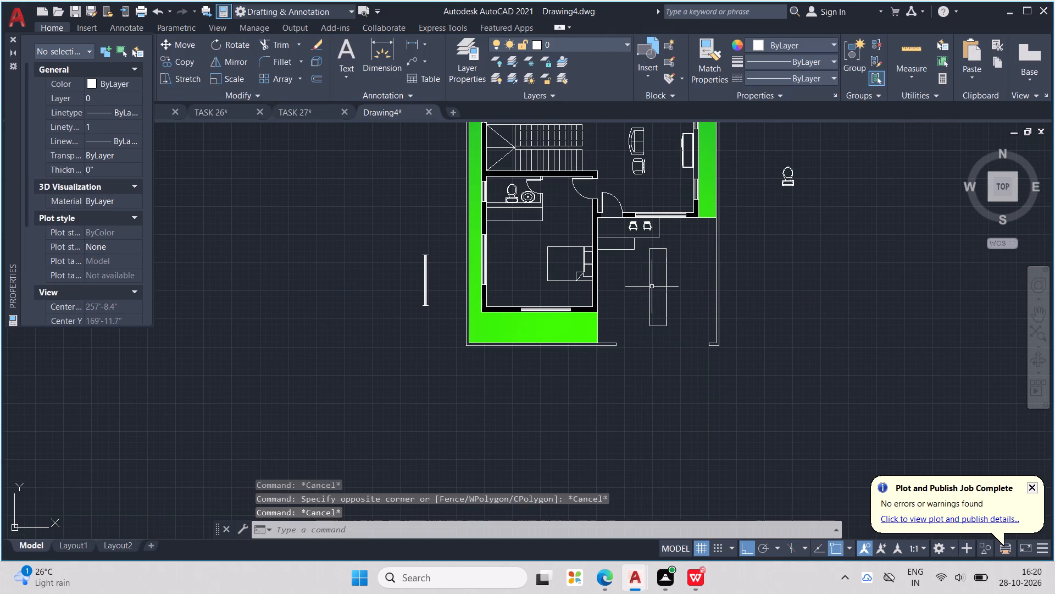
pyautogui.press('h')
pyautogui.press('Return')
pyautogui.scroll(1, 651, 285)
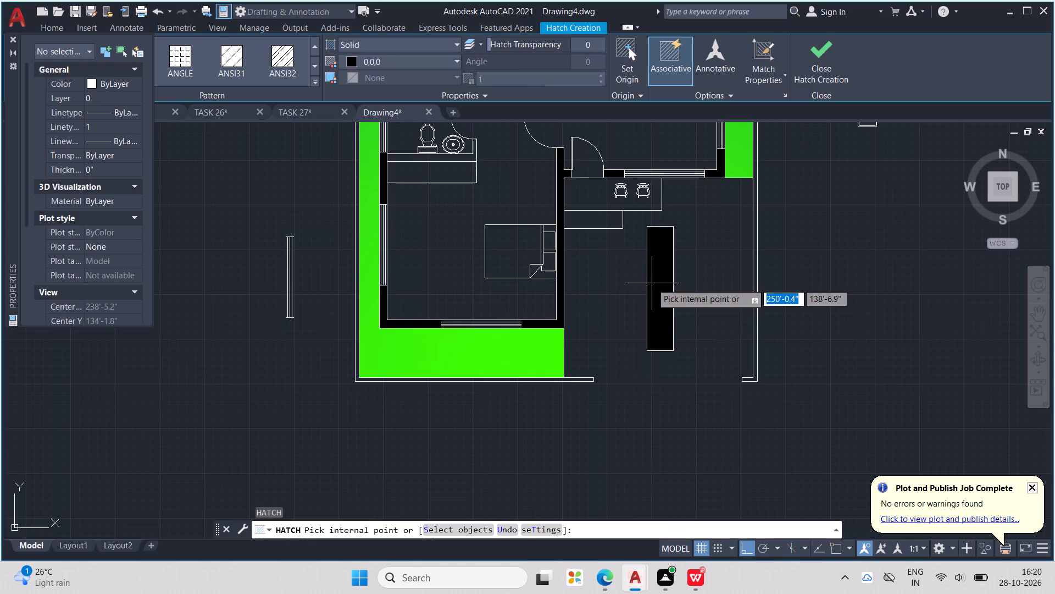
pyautogui.scroll(1, 652, 283)
pyautogui.click(652, 282)
pyautogui.press('Escape')
pyautogui.press('Escape')
pyautogui.press('Escape')
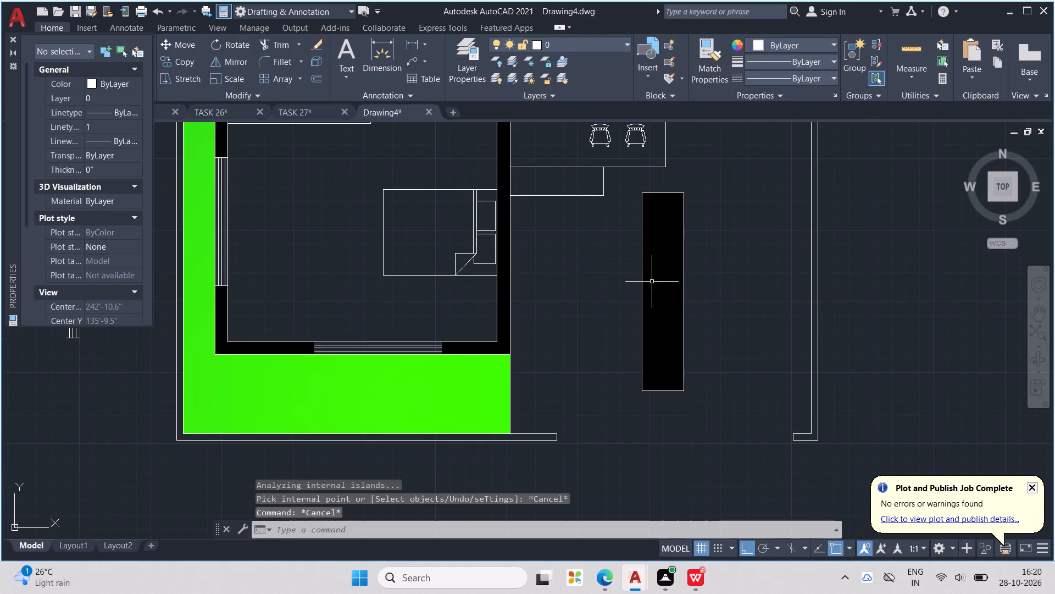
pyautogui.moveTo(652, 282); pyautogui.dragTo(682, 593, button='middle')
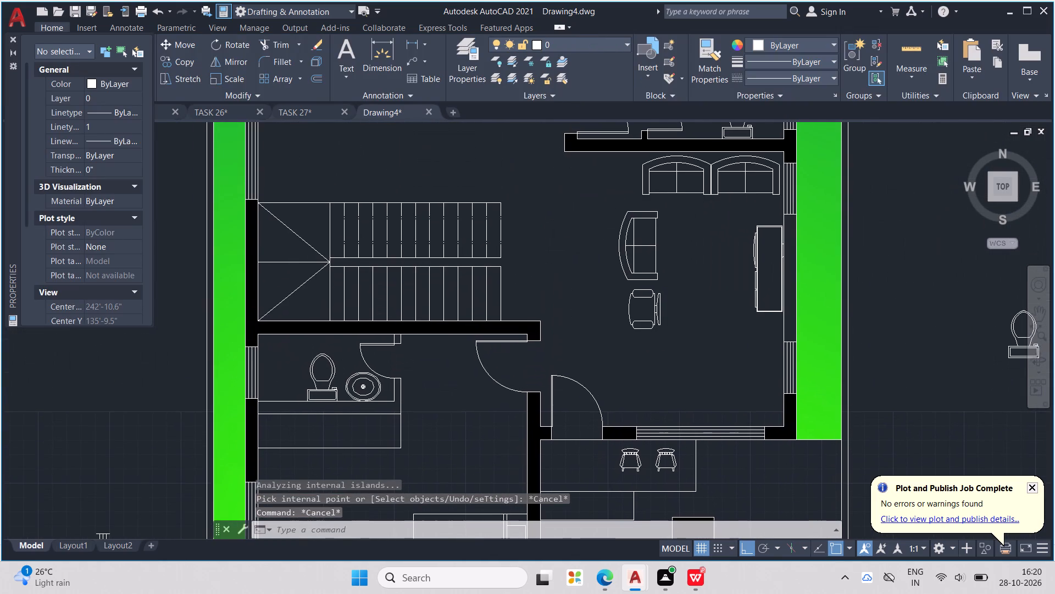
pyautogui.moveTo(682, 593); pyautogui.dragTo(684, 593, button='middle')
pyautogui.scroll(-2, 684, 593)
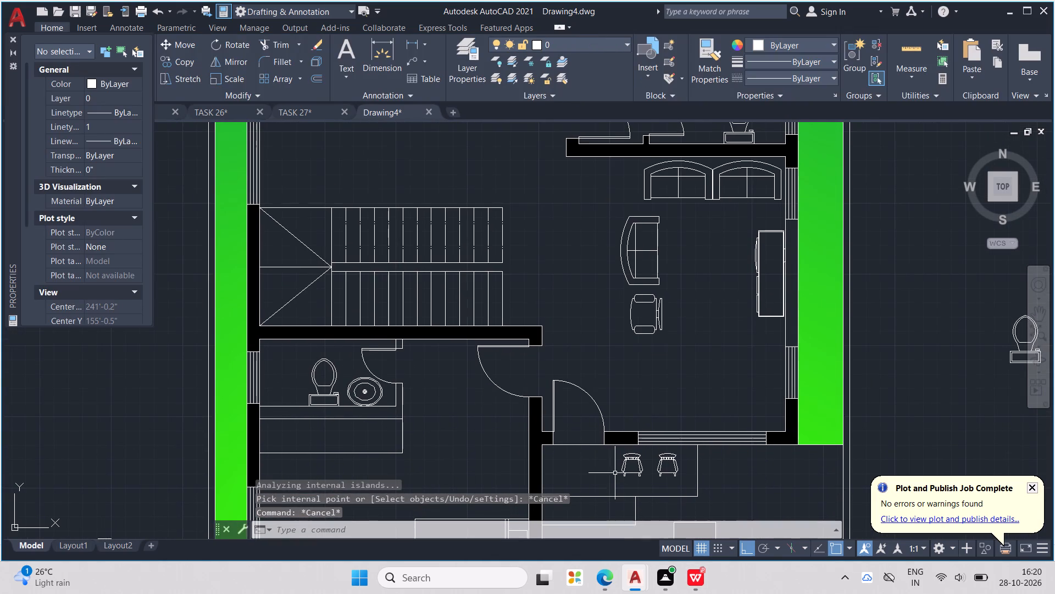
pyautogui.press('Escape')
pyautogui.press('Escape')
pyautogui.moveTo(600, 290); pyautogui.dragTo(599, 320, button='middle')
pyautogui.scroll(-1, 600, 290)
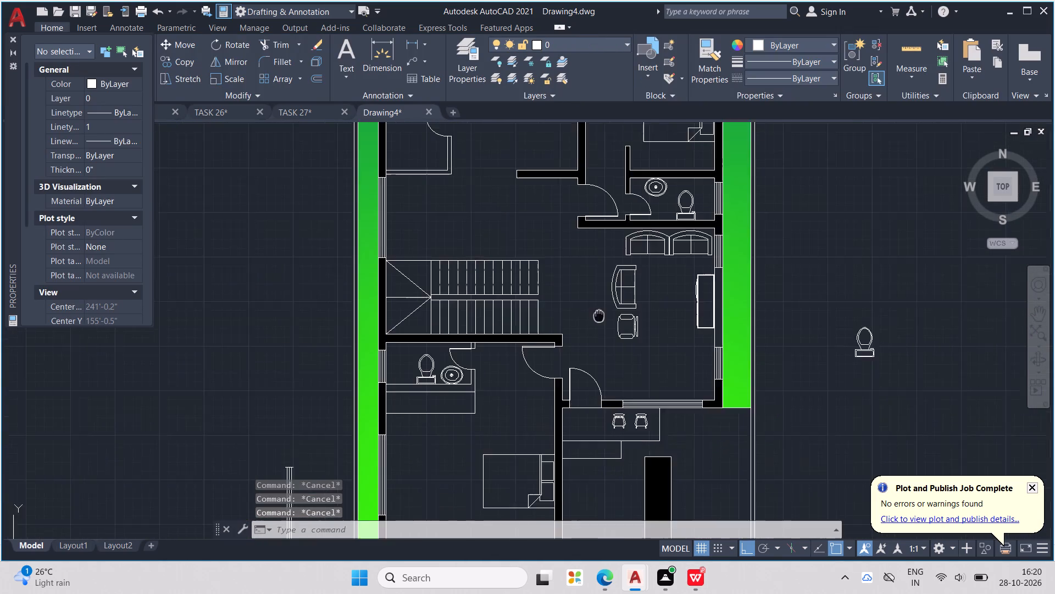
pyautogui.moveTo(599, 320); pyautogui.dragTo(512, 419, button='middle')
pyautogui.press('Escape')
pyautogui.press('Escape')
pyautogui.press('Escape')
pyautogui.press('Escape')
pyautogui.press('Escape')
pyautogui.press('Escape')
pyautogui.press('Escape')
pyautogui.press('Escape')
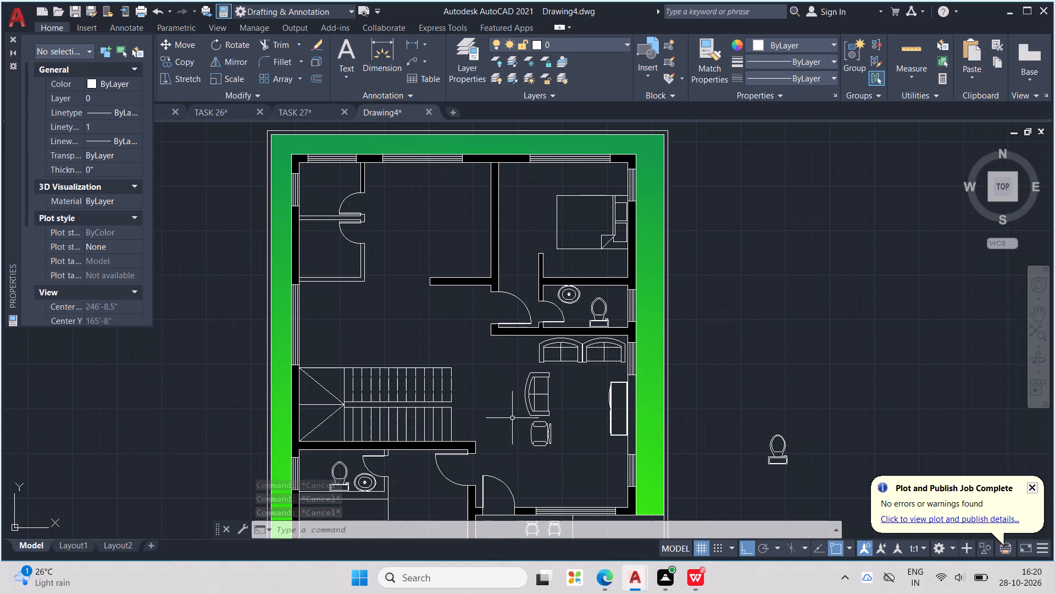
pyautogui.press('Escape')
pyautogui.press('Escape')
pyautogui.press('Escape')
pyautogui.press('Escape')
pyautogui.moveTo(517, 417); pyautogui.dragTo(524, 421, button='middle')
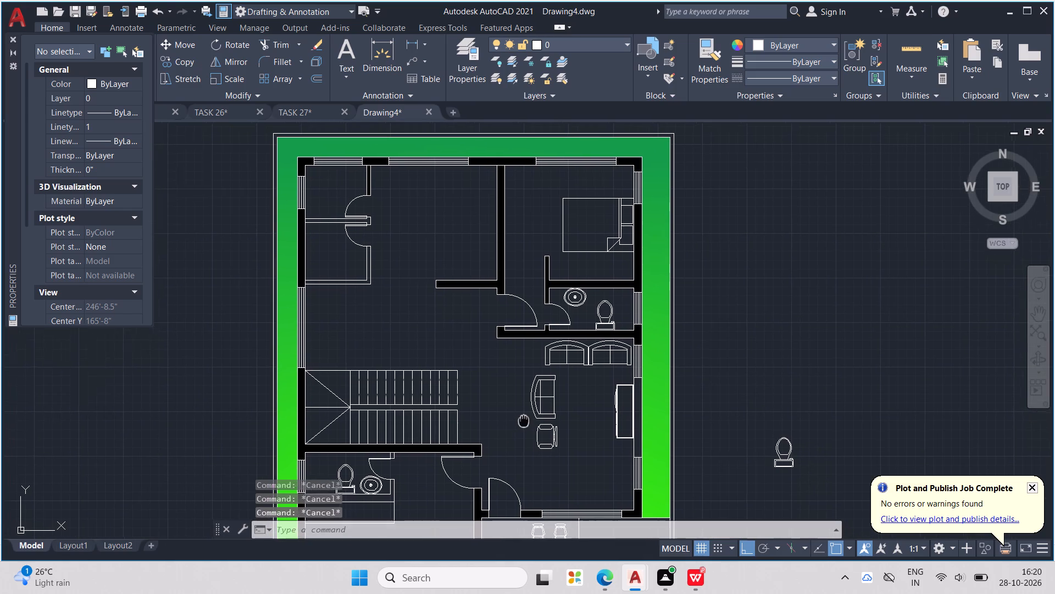
# Open the Blocks collection of the sample drawing Kitchens.dwg in DesignCenter.
pyautogui.moveTo(524, 421); pyautogui.dragTo(563, 449, button='middle')
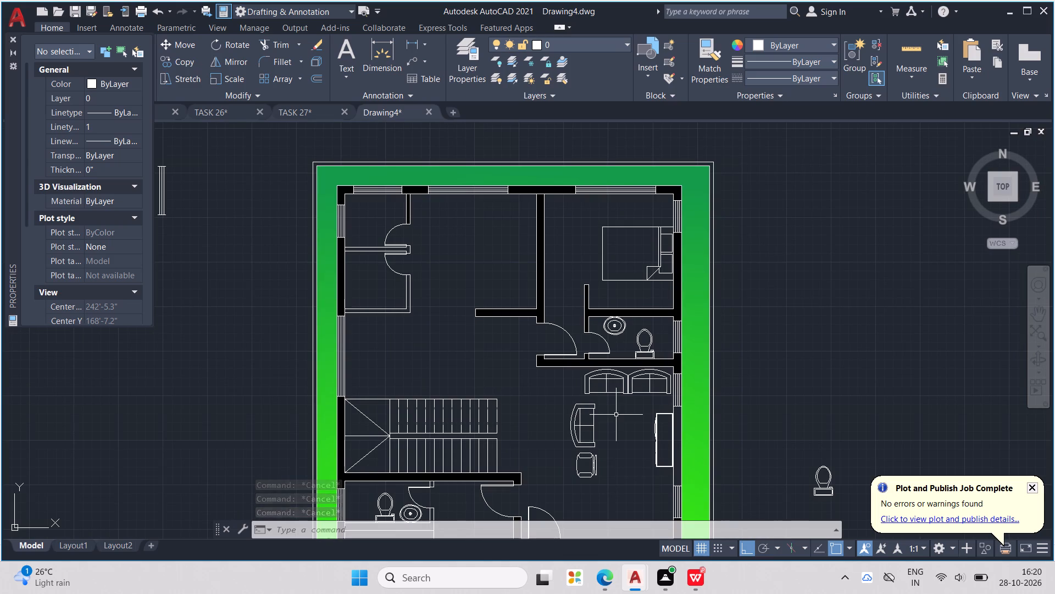
pyautogui.hotkey('ctrl', '2')
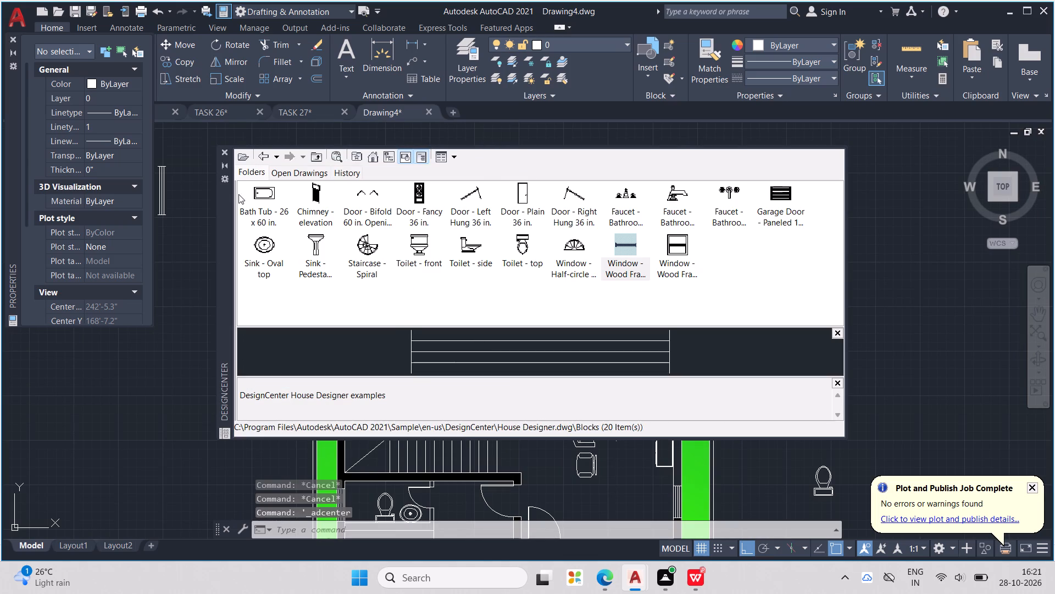
pyautogui.click(257, 158)
pyautogui.click(257, 158)
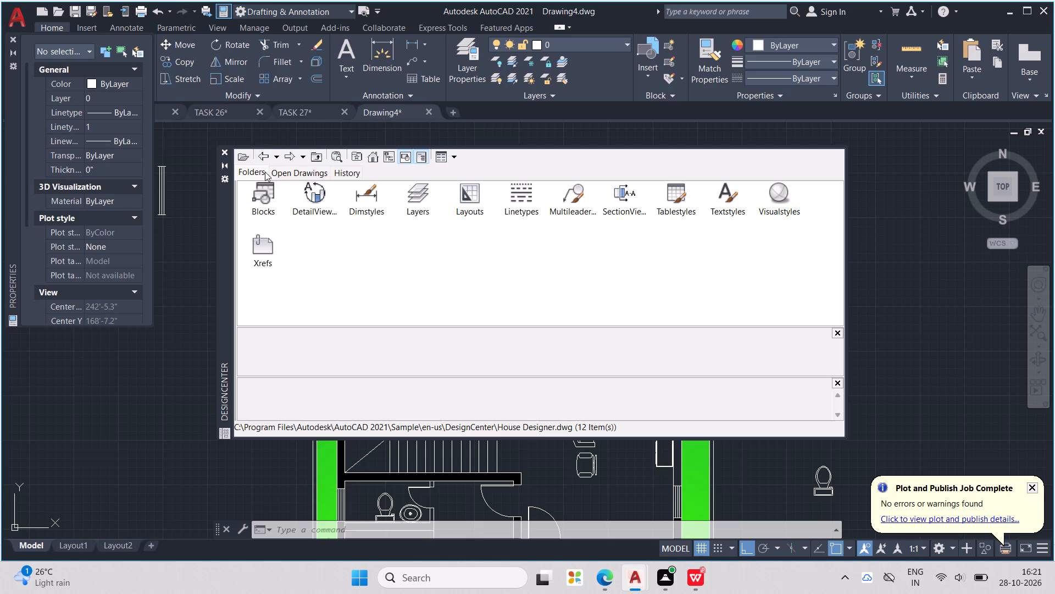
pyautogui.click(268, 183)
pyautogui.click(268, 186)
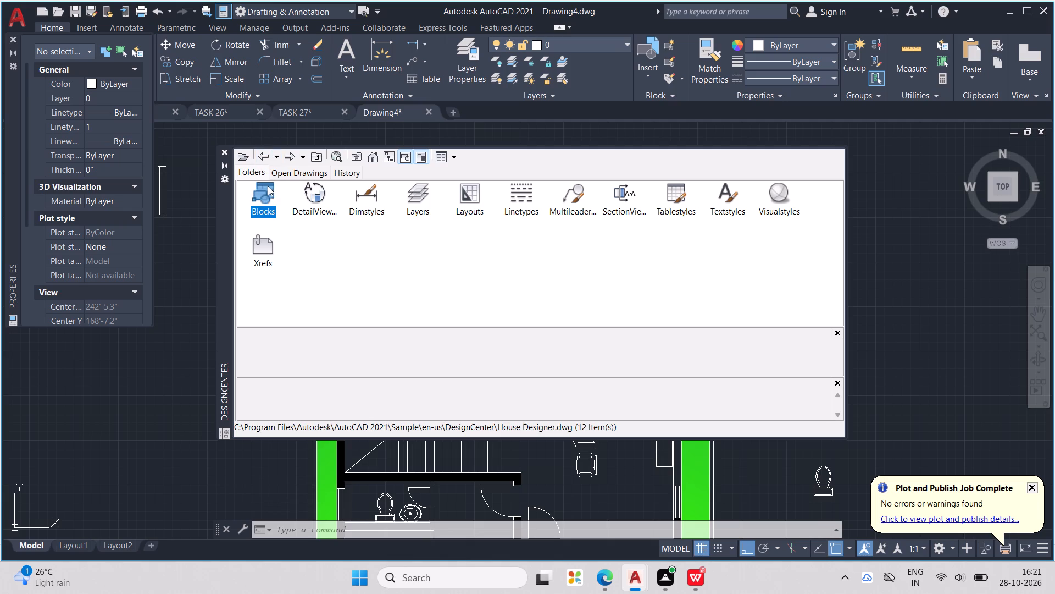
pyautogui.click(268, 186)
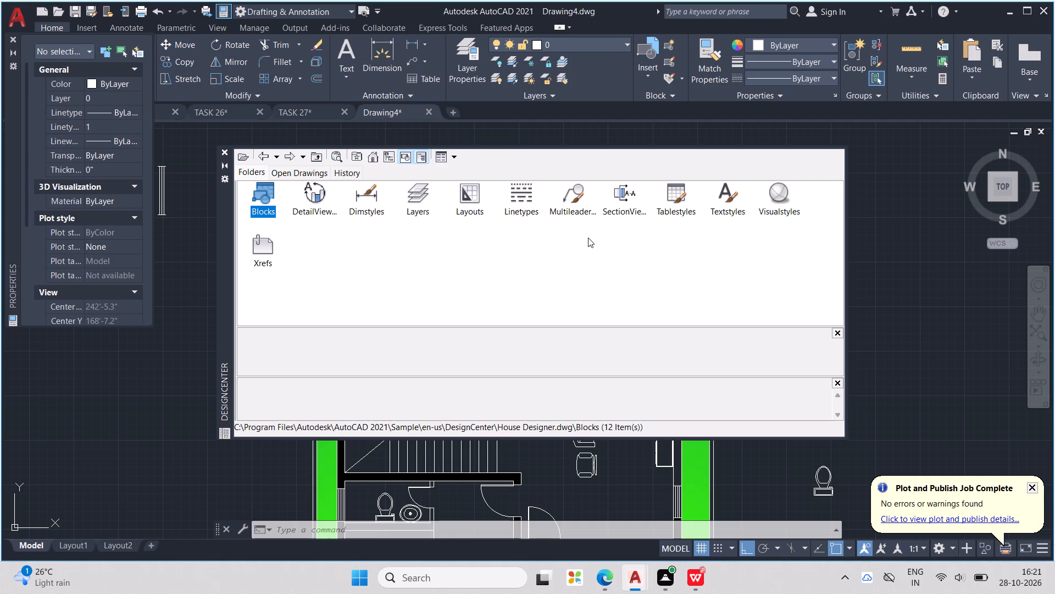
pyautogui.doubleClick(266, 156)
pyautogui.click(266, 156)
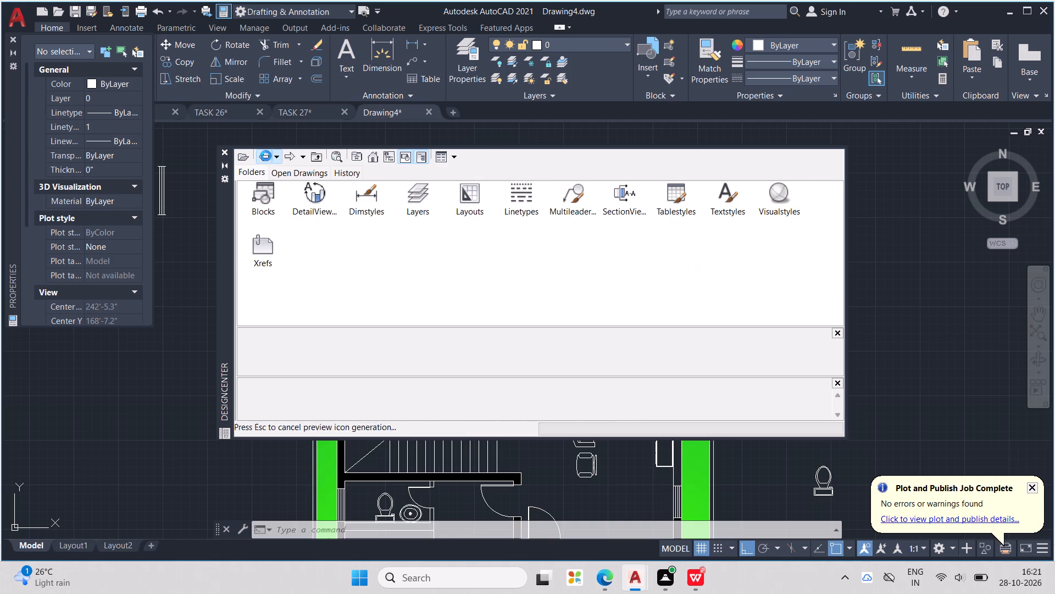
pyautogui.doubleClick(266, 255)
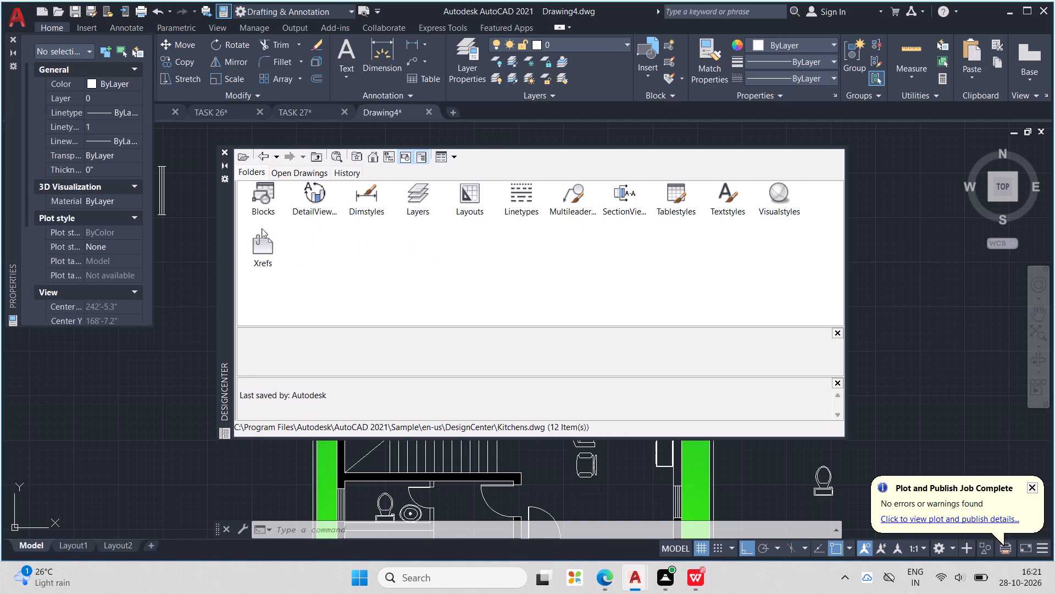
pyautogui.doubleClick(269, 197)
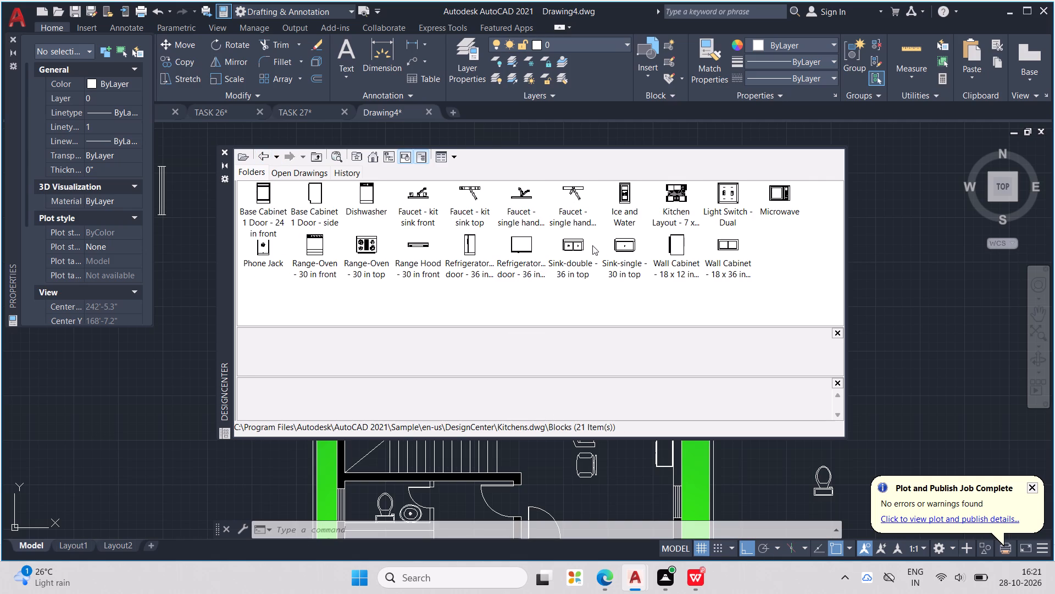
# Insert the Sink-single - 30 in top block at scale 1 and angle 0 in the empty area west of the house.
pyautogui.doubleClick(626, 245)
pyautogui.click(626, 245)
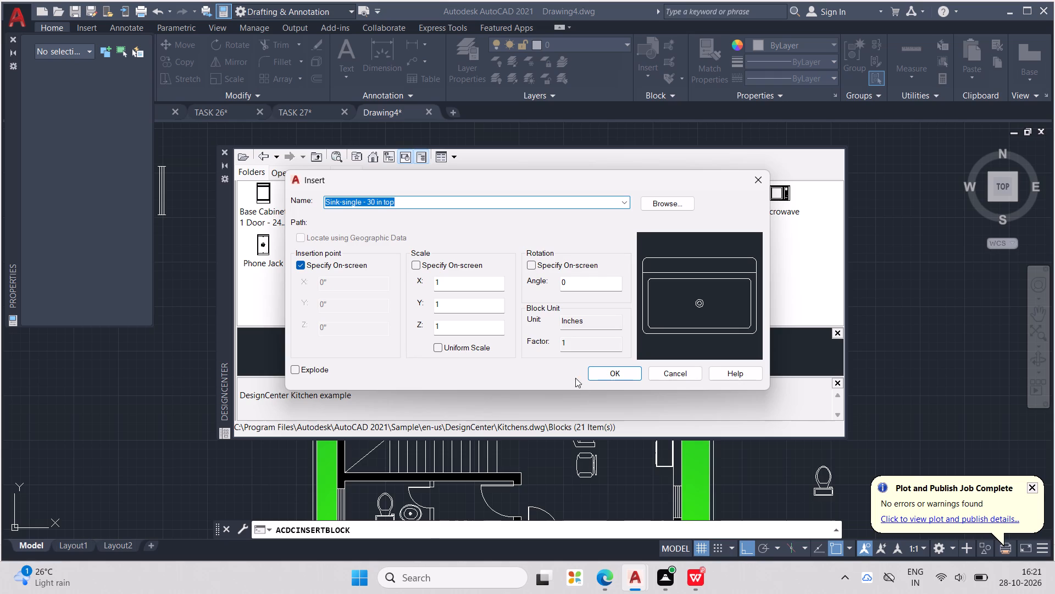
pyautogui.click(612, 376)
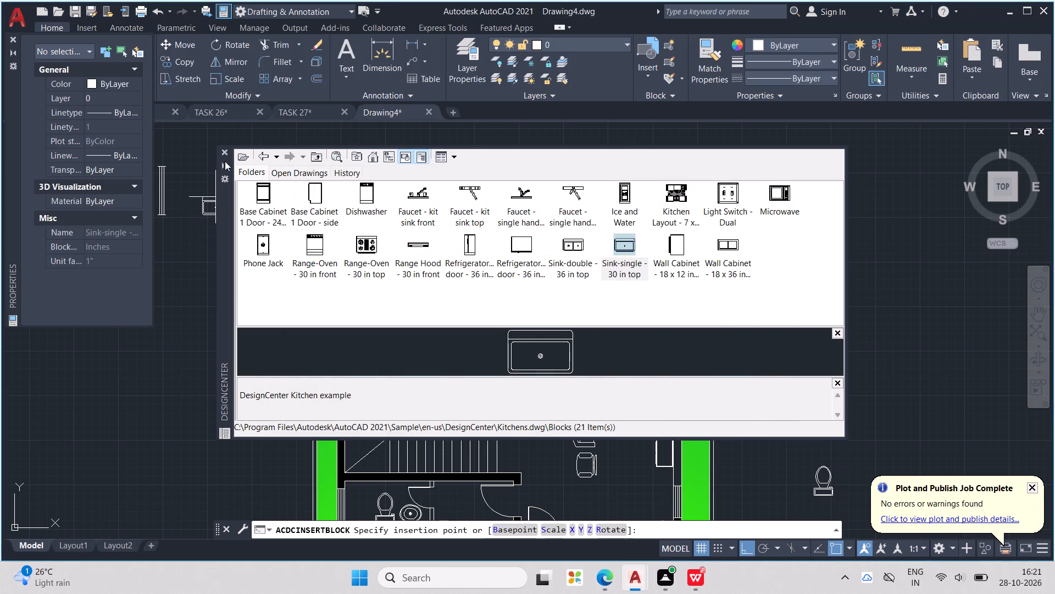
pyautogui.click(221, 147)
pyautogui.moveTo(276, 169); pyautogui.dragTo(393, 207, button='middle')
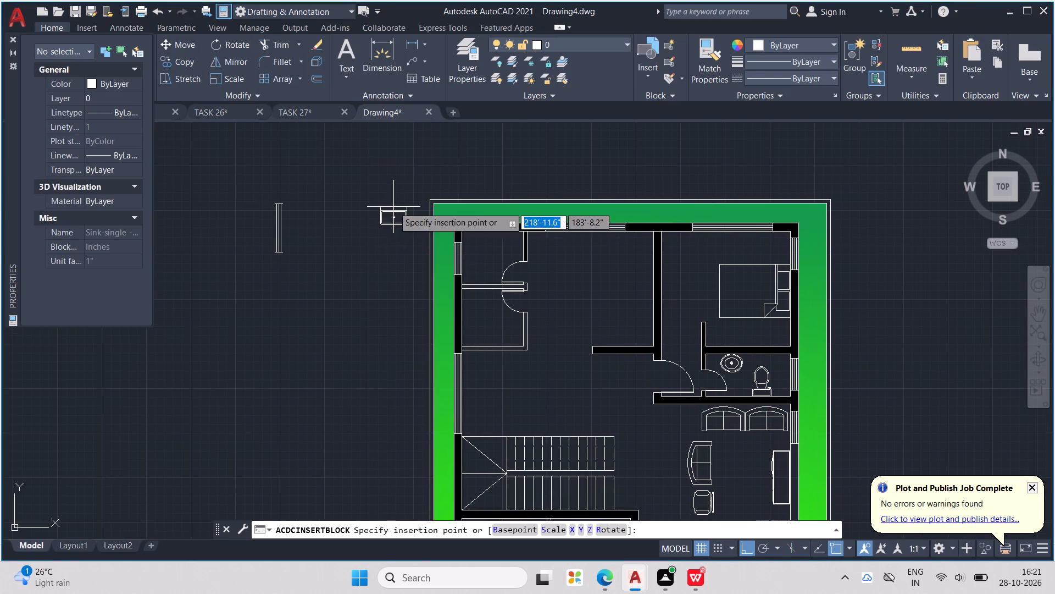
pyautogui.click(338, 244)
pyautogui.moveTo(358, 241); pyautogui.dragTo(441, 240, button='middle')
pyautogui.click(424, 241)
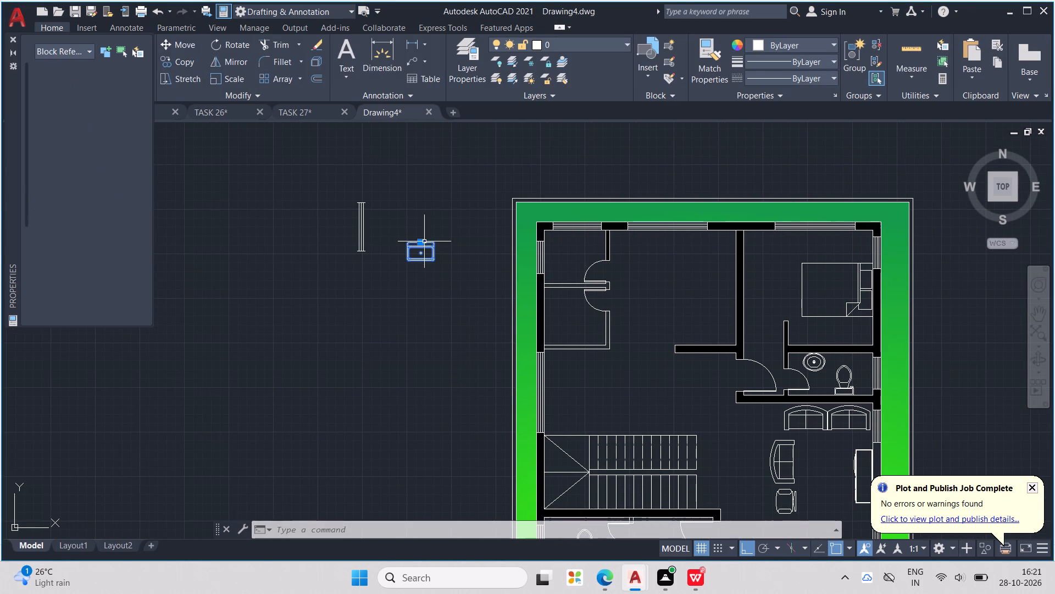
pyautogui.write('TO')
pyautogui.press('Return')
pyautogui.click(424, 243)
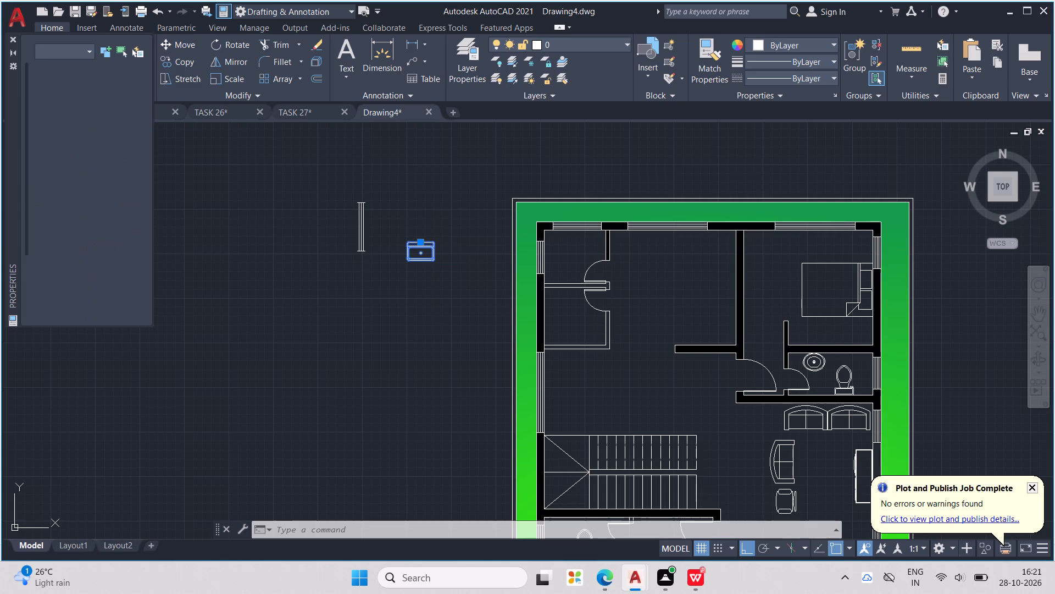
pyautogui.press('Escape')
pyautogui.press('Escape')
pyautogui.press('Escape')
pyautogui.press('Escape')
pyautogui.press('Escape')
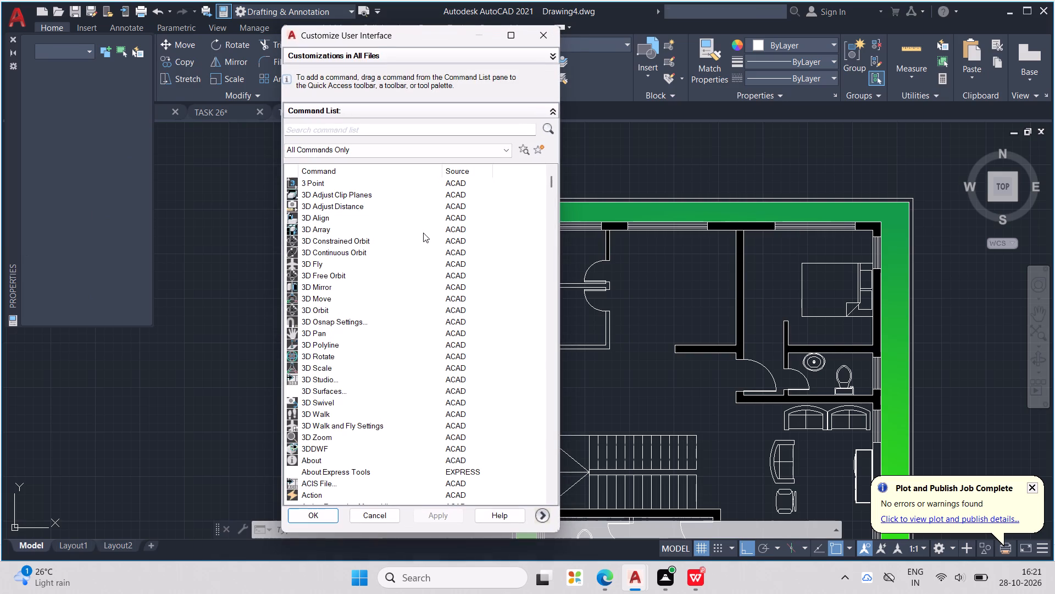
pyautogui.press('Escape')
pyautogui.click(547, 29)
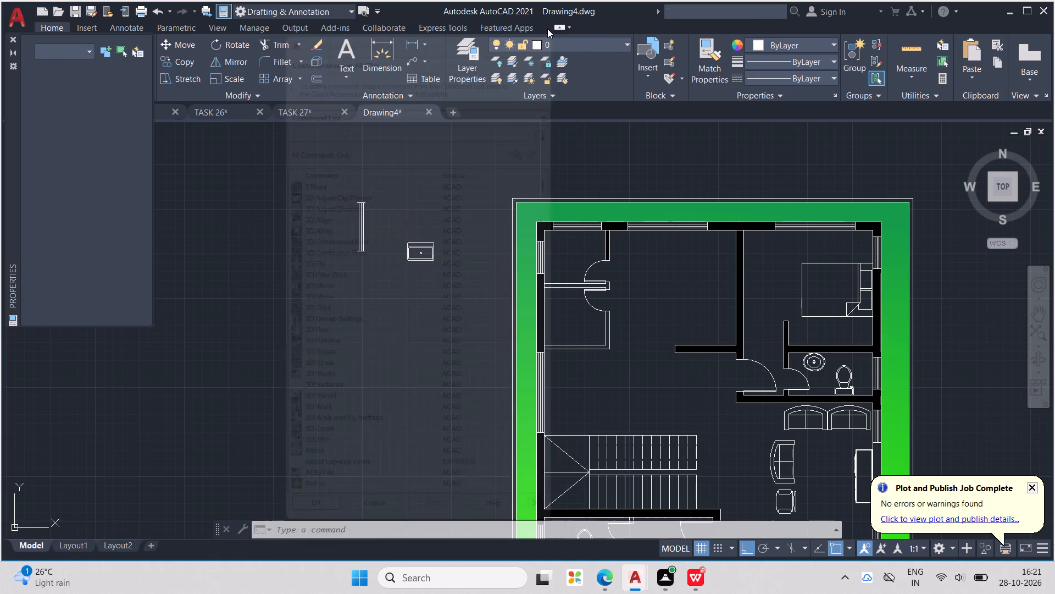
# Rotate the inserted sink 90° counterclockwise so its back edge faces west.
pyautogui.click(431, 238)
pyautogui.write('RO')
pyautogui.press('Return')
pyautogui.click(431, 238)
pyautogui.click(407, 195)
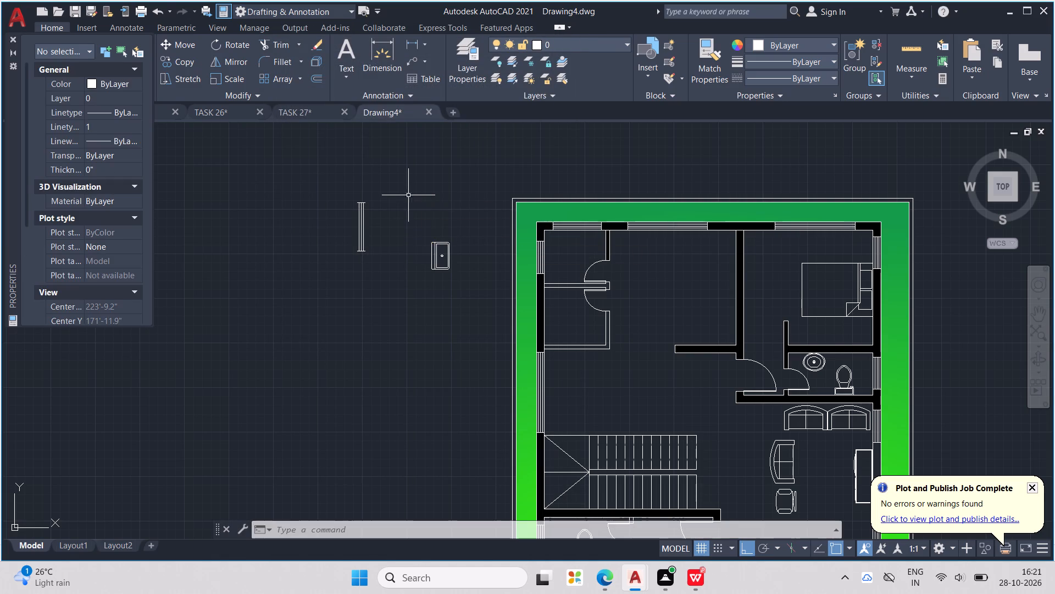
# Copy the rotated sink and paste it into the small northwest room, beside the west wall's window.
pyautogui.click(441, 246)
pyautogui.click(437, 258)
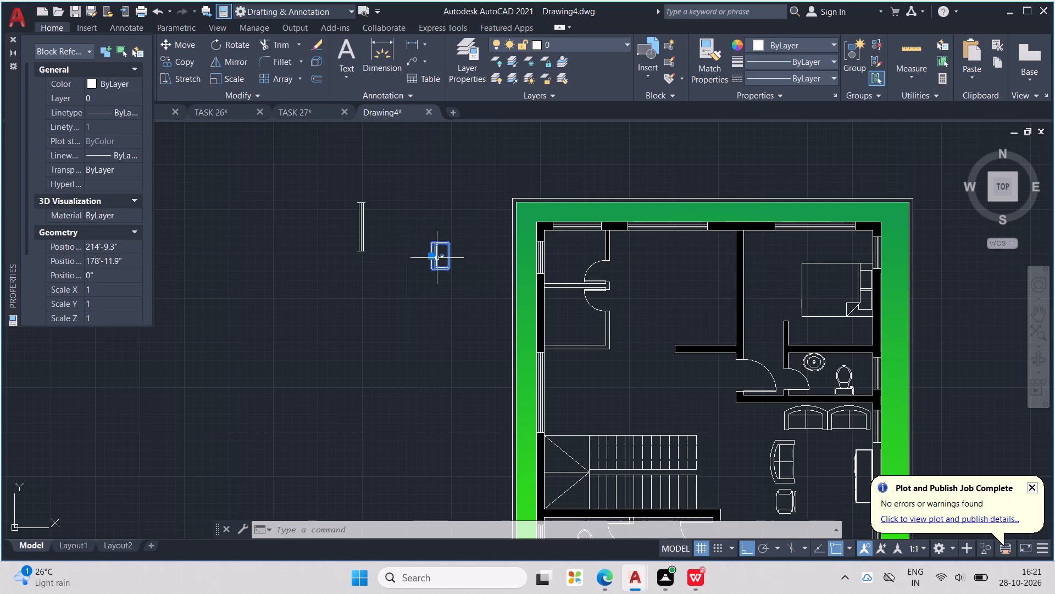
pyautogui.hotkey('ctrl', 'c')
pyautogui.hotkey('ctrl', 'v')
pyautogui.scroll(1, 590, 277)
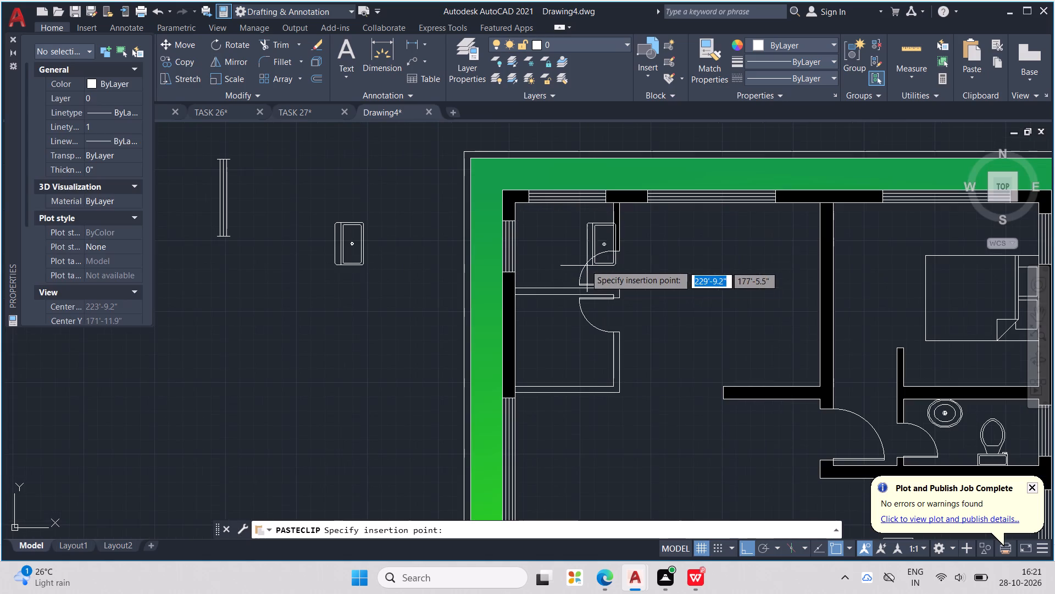
pyautogui.scroll(2, 529, 265)
pyautogui.click(500, 291)
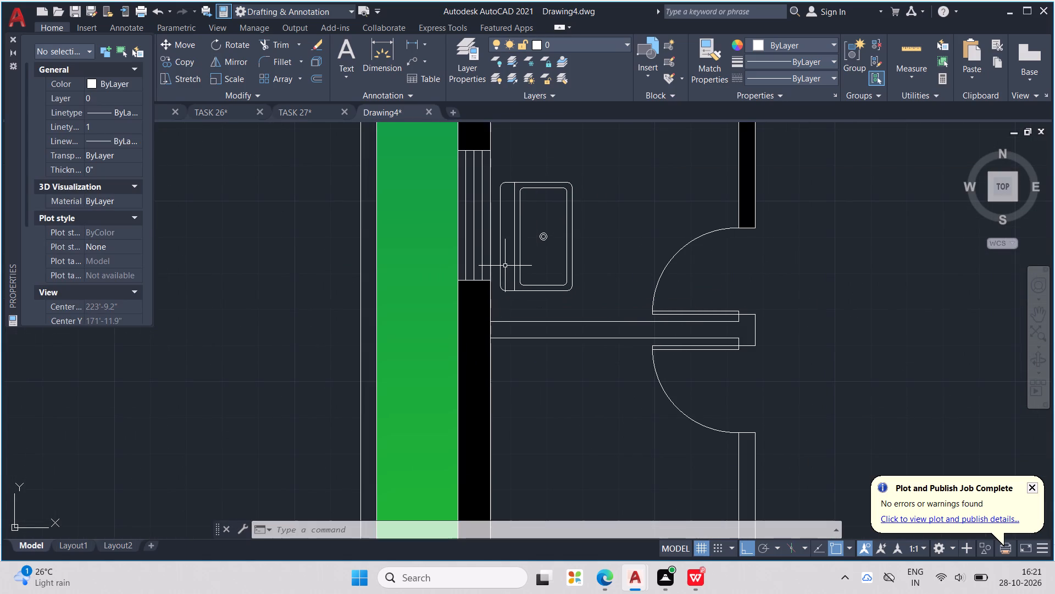
# Move the pasted sink so its back edge sits flush against the inner face of the west wall.
pyautogui.click(501, 258)
pyautogui.scroll(1, 504, 252)
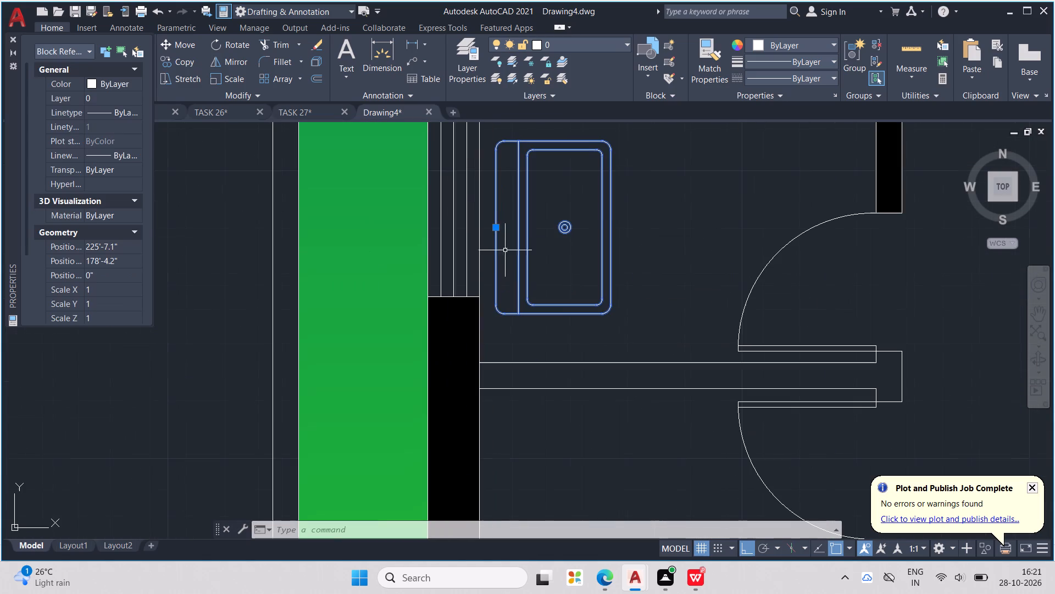
pyautogui.moveTo(498, 228); pyautogui.dragTo(494, 235)
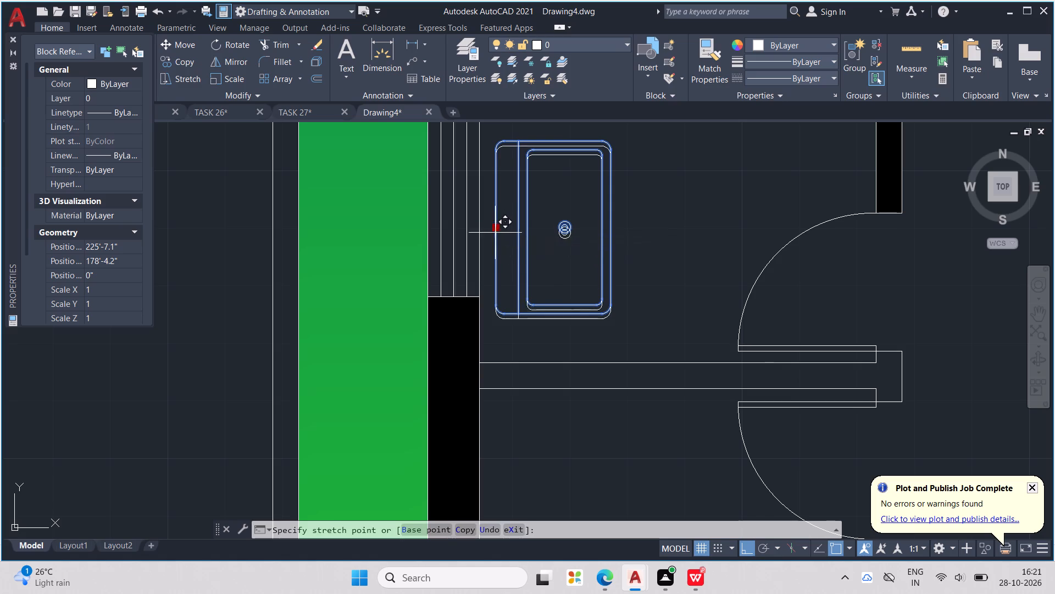
pyautogui.moveTo(494, 235); pyautogui.dragTo(482, 246)
pyautogui.click(477, 243)
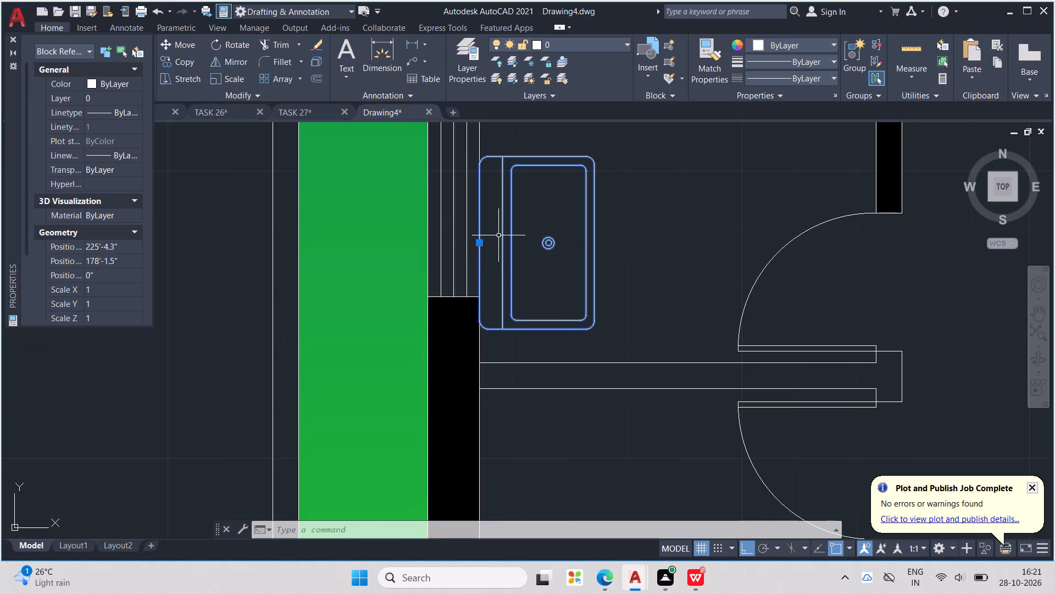
pyautogui.press('Escape')
pyautogui.press('Escape')
pyautogui.press('Escape')
pyautogui.press('Escape')
# Draw the counter's front edge as a vertical line just east of the sink, from the north wall to the partition below.
pyautogui.moveTo(544, 216); pyautogui.dragTo(532, 250, button='middle')
pyautogui.press('Escape')
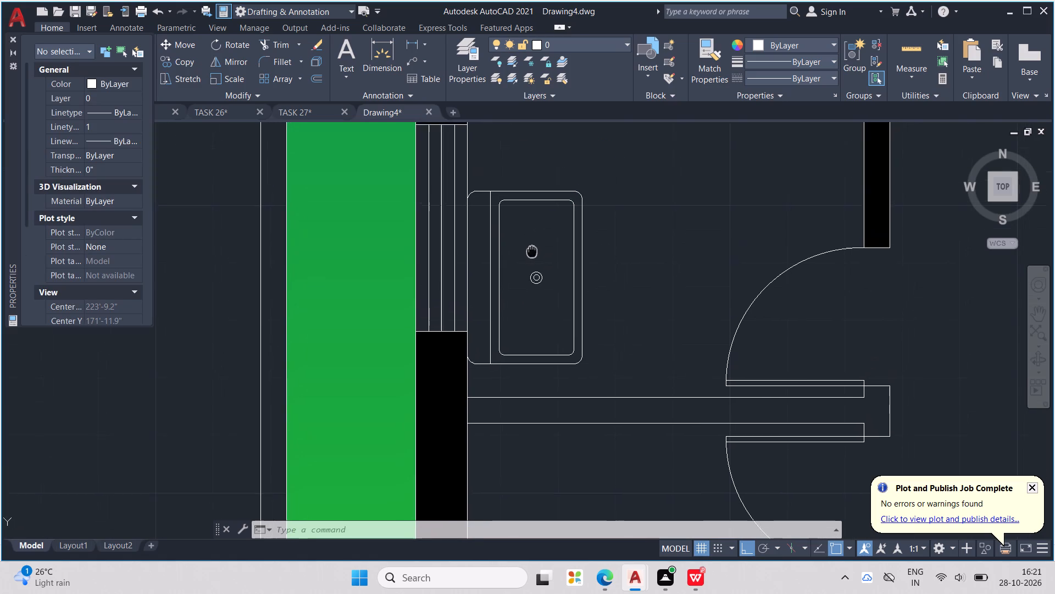
pyautogui.moveTo(532, 250); pyautogui.dragTo(512, 265, button='middle')
pyautogui.press('Escape')
pyautogui.press('Escape')
pyautogui.press('l')
pyautogui.press('Return')
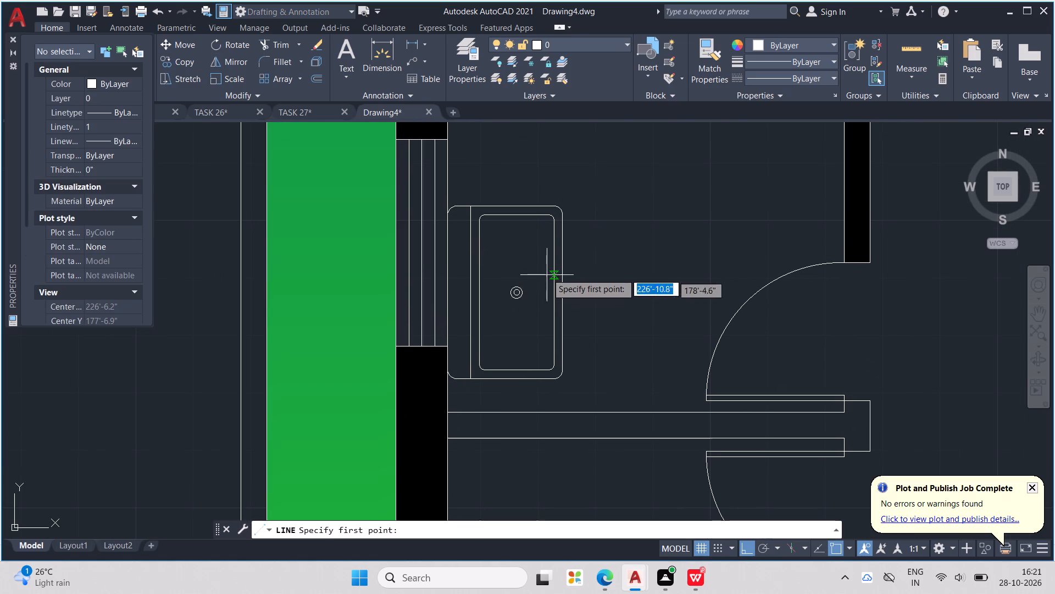
pyautogui.scroll(-2, 546, 271)
pyautogui.scroll(1, 576, 197)
pyautogui.click(556, 189)
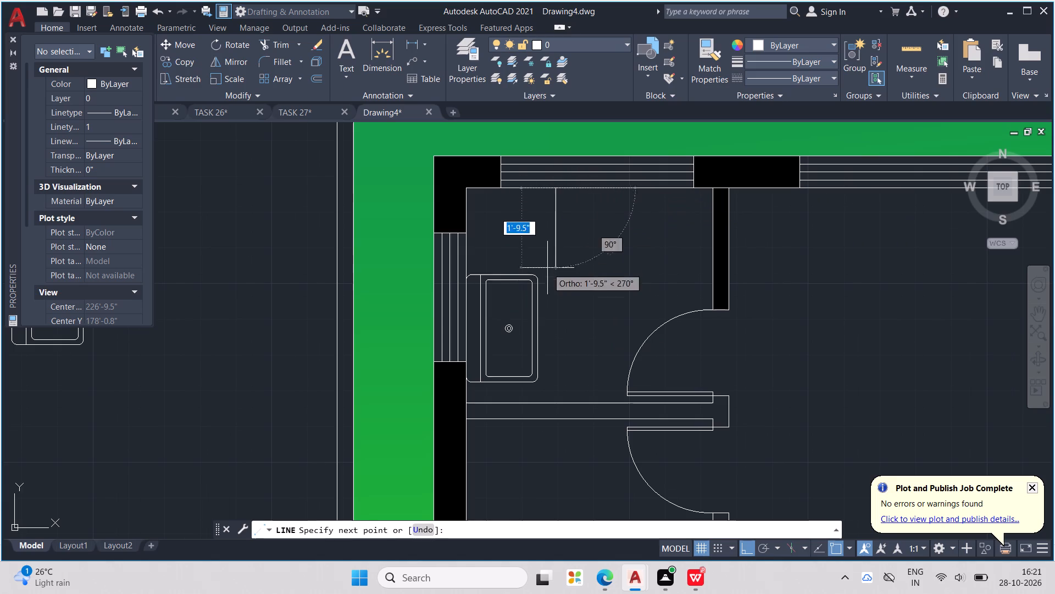
pyautogui.click(557, 406)
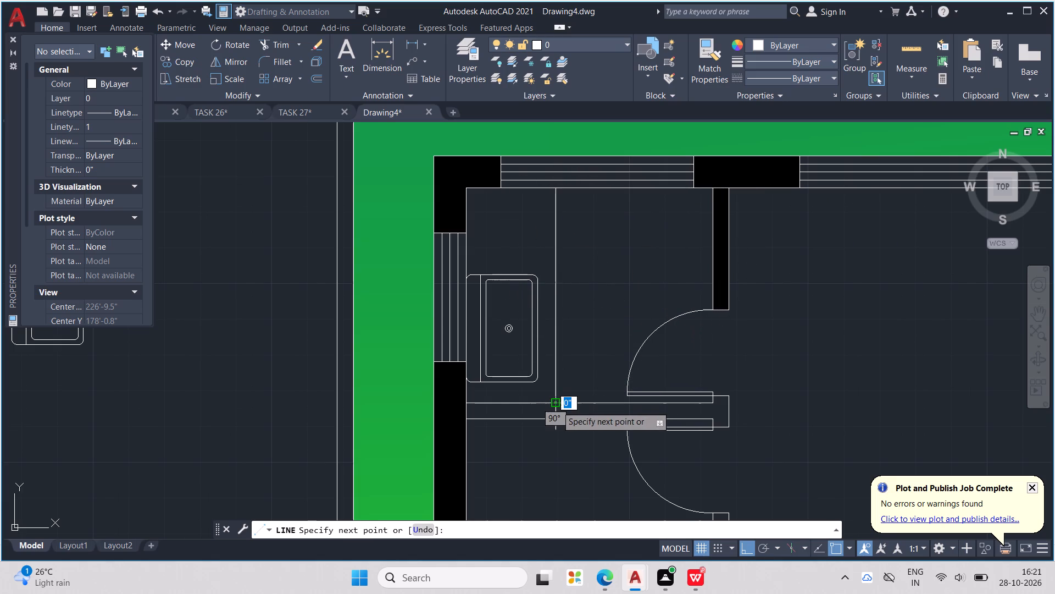
# Continue with a horizontal line from the counter edge to the west wall, just north of the sink.
pyautogui.click(558, 255)
pyautogui.click(467, 249)
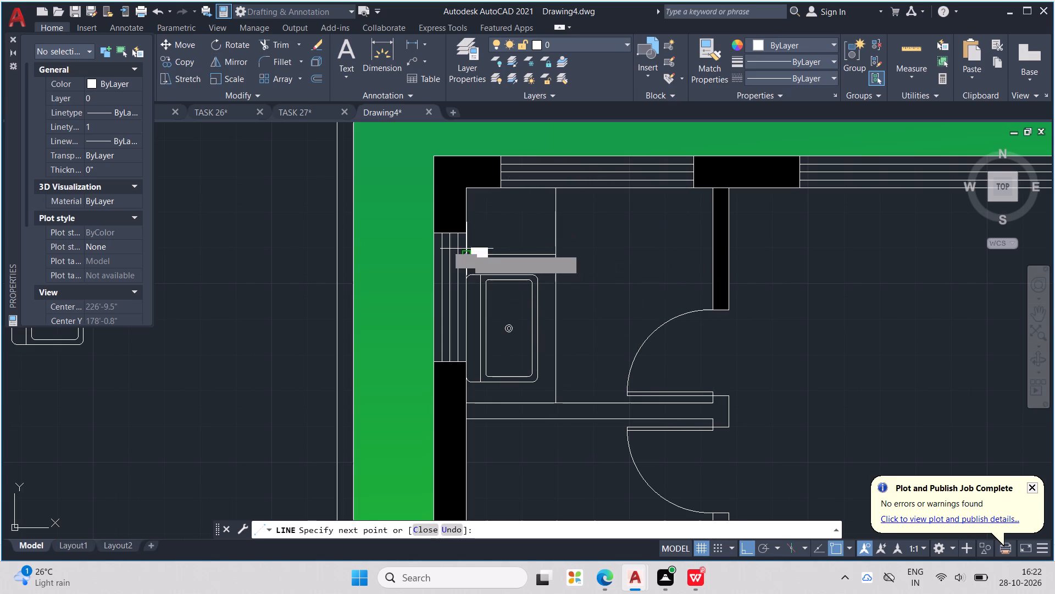
pyautogui.press('`')
pyautogui.press('`')
pyautogui.write('````')
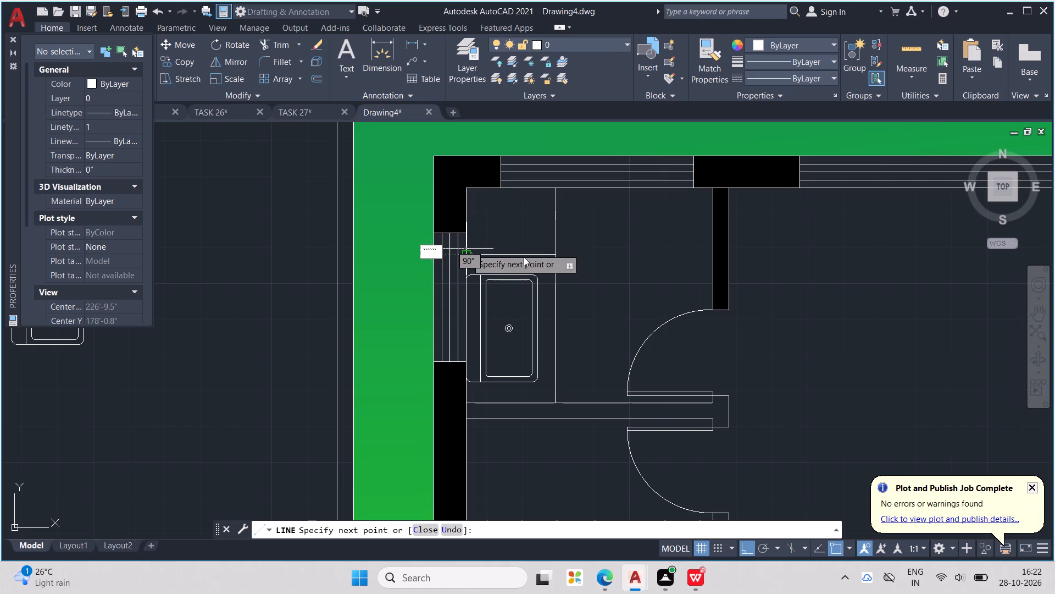
pyautogui.click(392, 64)
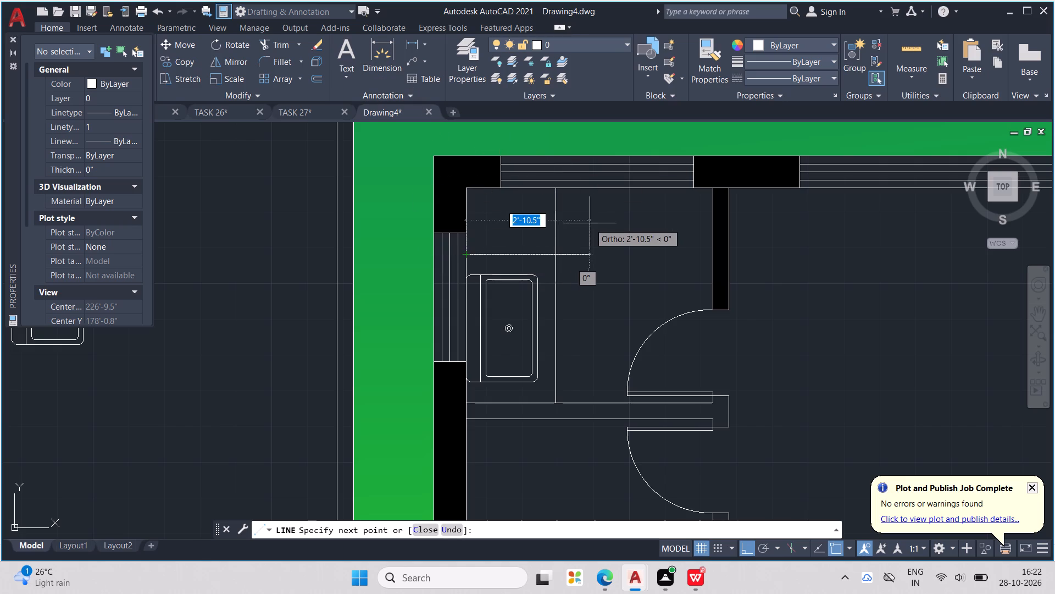
pyautogui.moveTo(591, 224); pyautogui.dragTo(570, 224, button='middle')
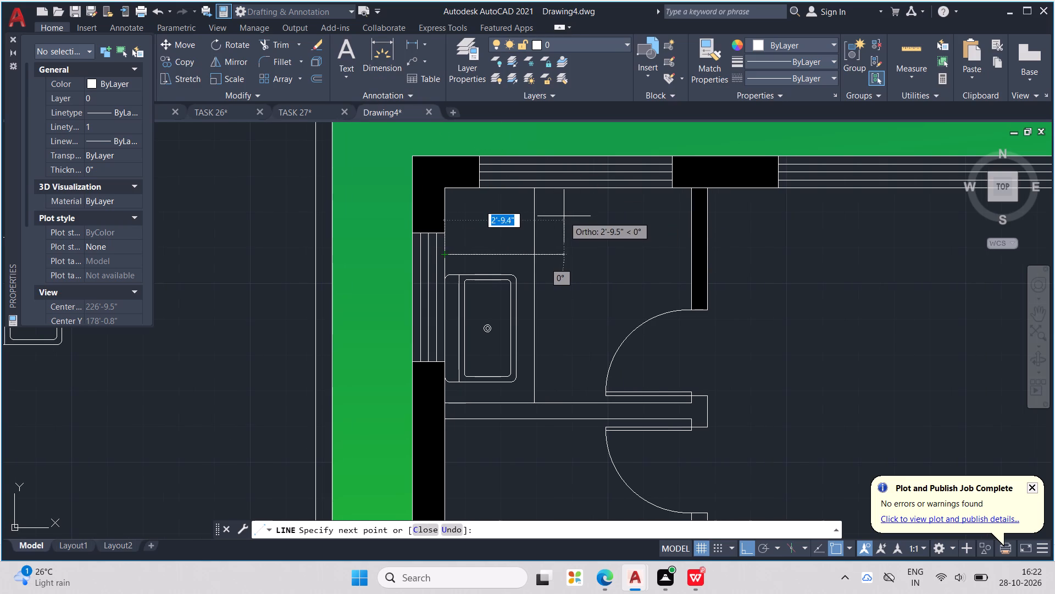
pyautogui.moveTo(497, 283); pyautogui.dragTo(558, 227, button='middle')
pyautogui.press('Escape')
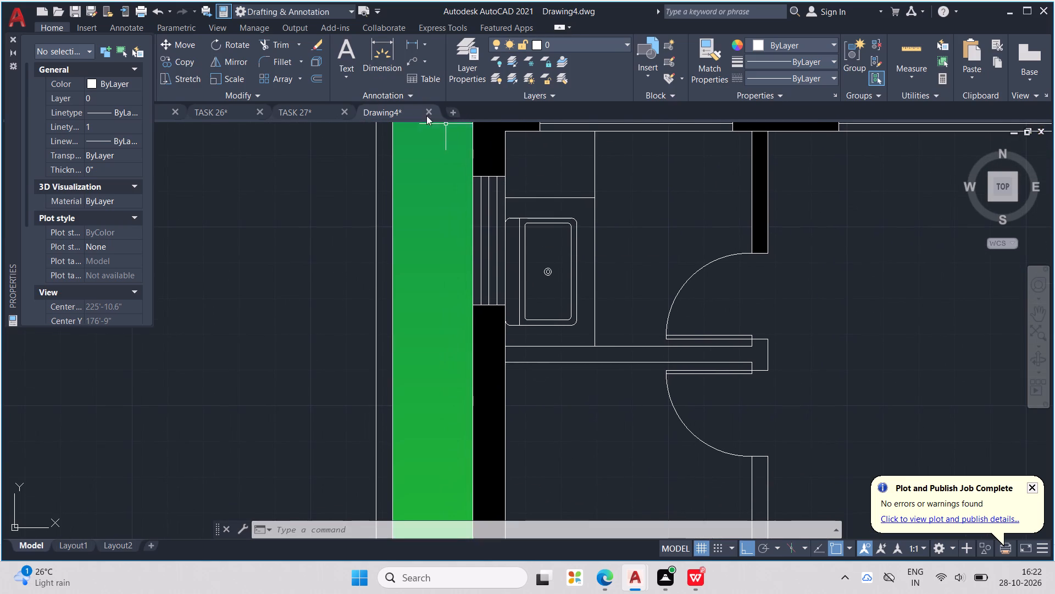
# Dimension the inner north-south length of the small room south of the sink room, placing the dimension near its west wall.
pyautogui.click(390, 54)
pyautogui.moveTo(552, 306); pyautogui.dragTo(563, 197, button='middle')
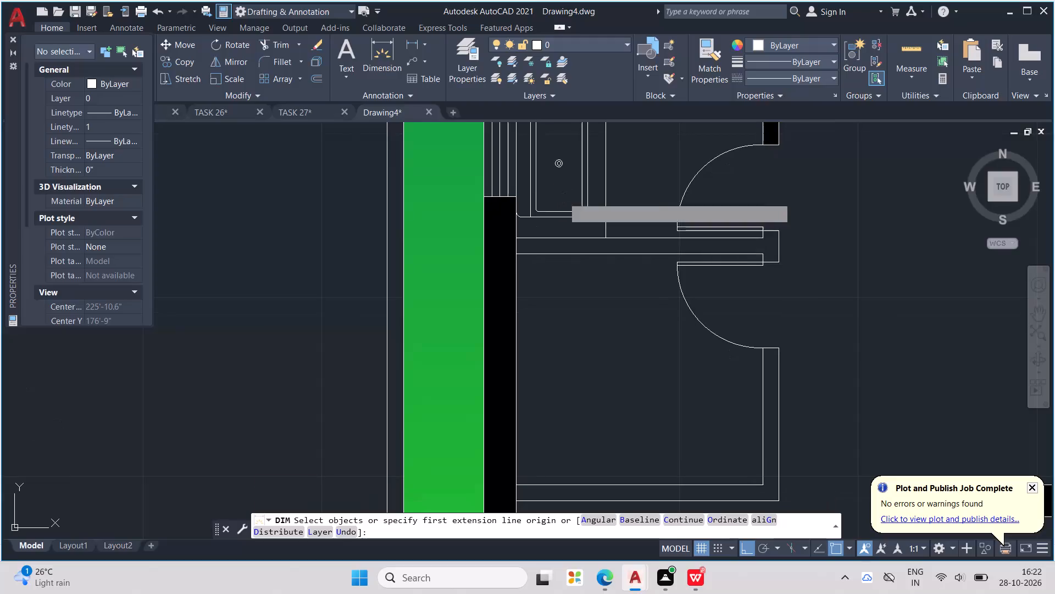
pyautogui.click(519, 255)
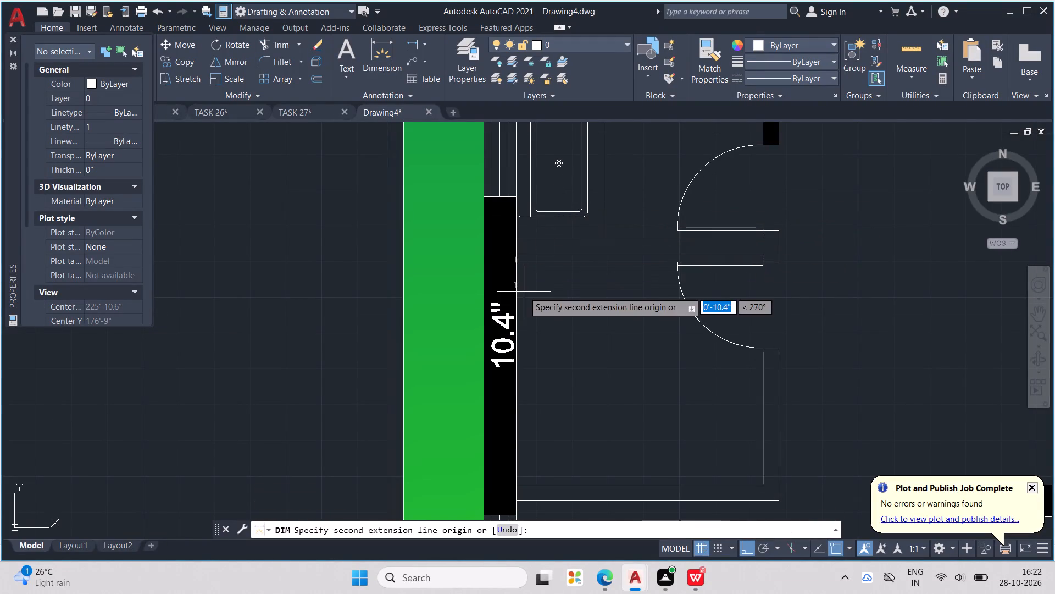
pyautogui.moveTo(524, 291); pyautogui.dragTo(538, 226, button='middle')
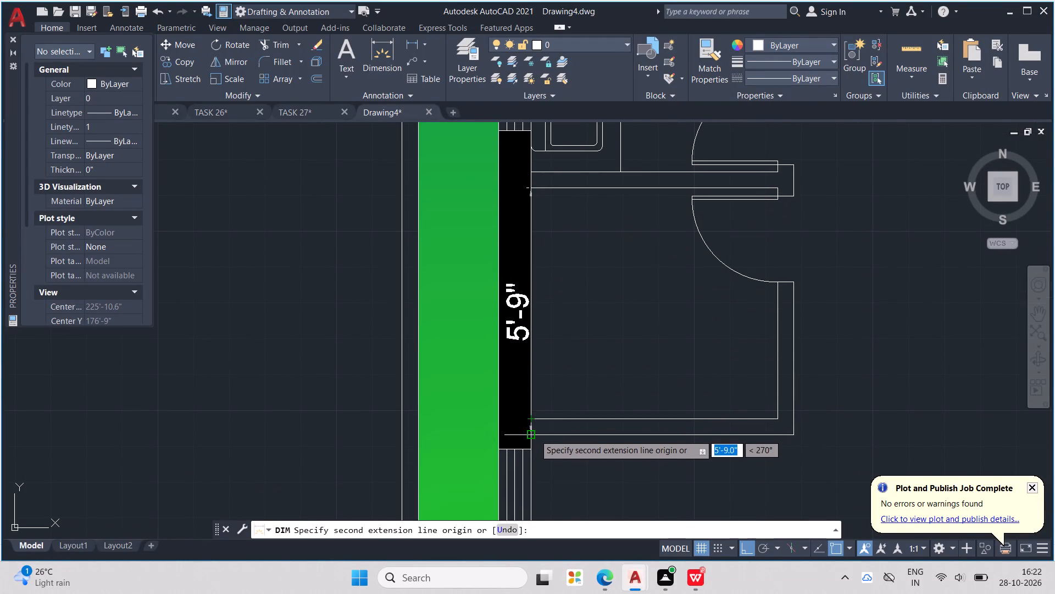
pyautogui.scroll(-1, 535, 432)
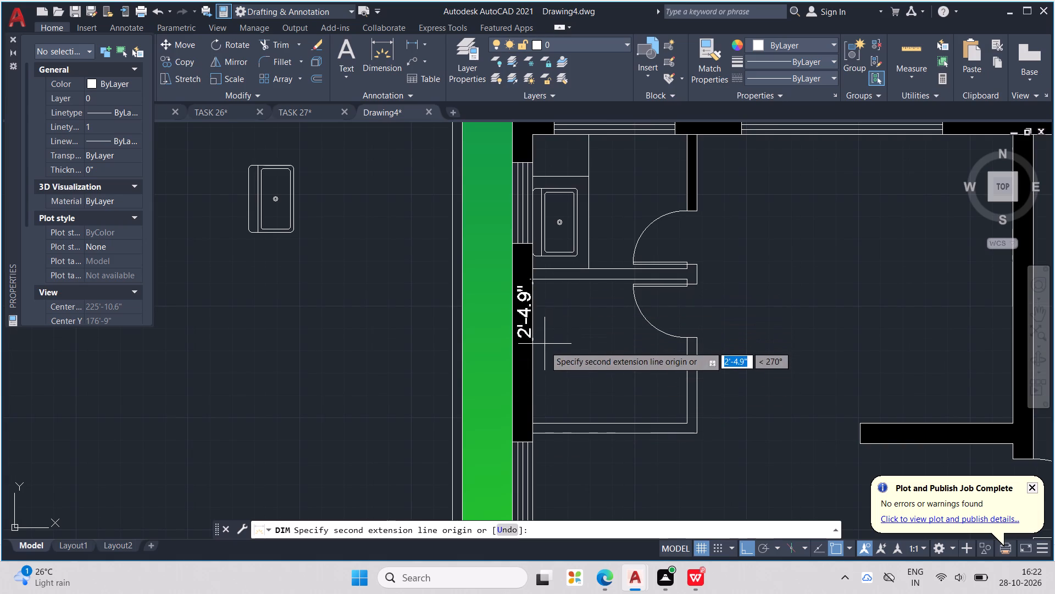
pyautogui.moveTo(538, 427); pyautogui.dragTo(545, 359, button='middle')
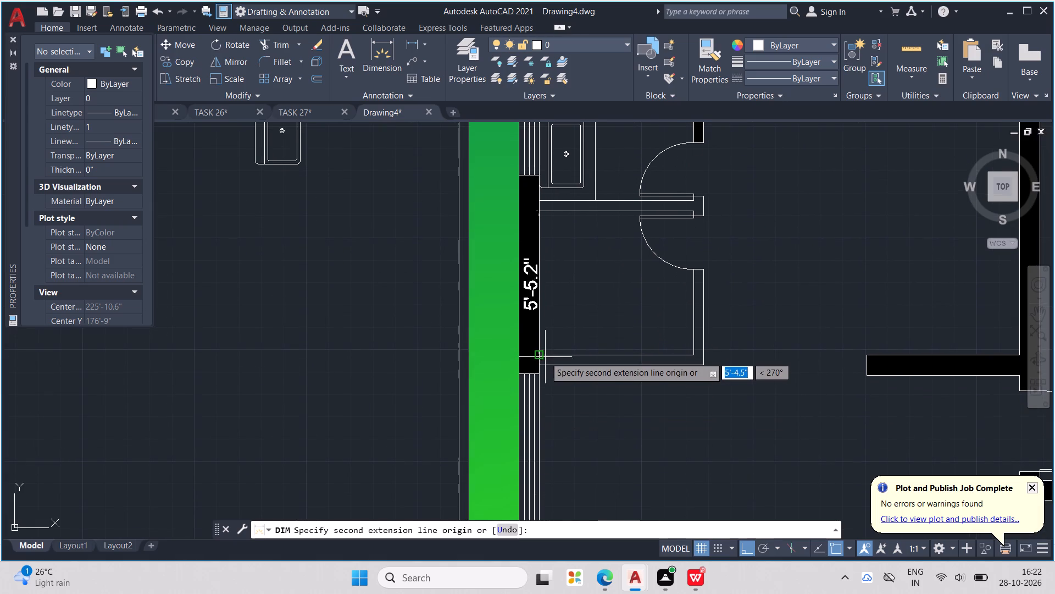
pyautogui.scroll(2, 540, 357)
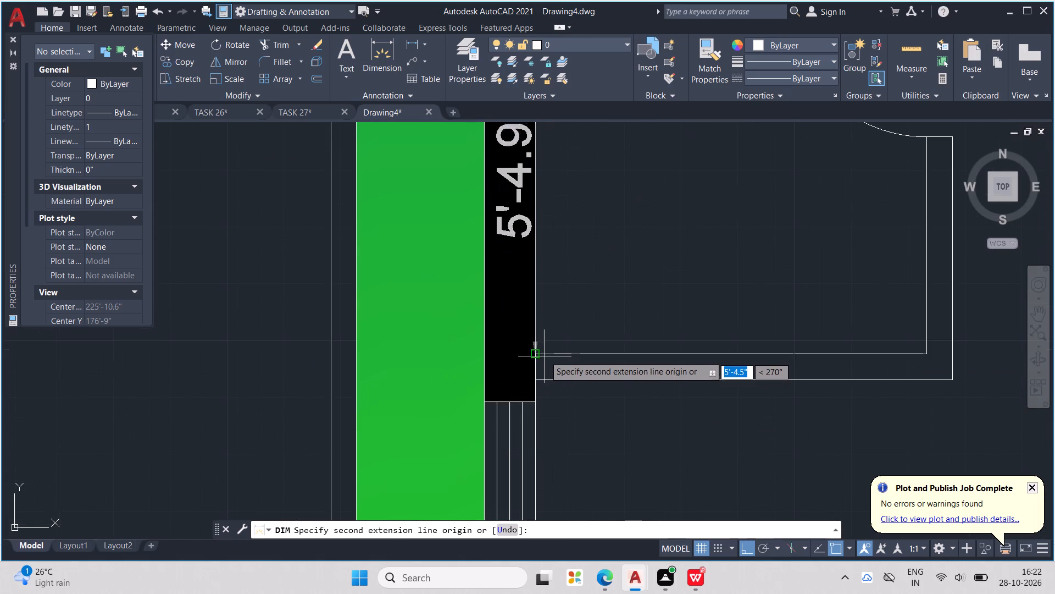
pyautogui.click(536, 356)
pyautogui.click(603, 350)
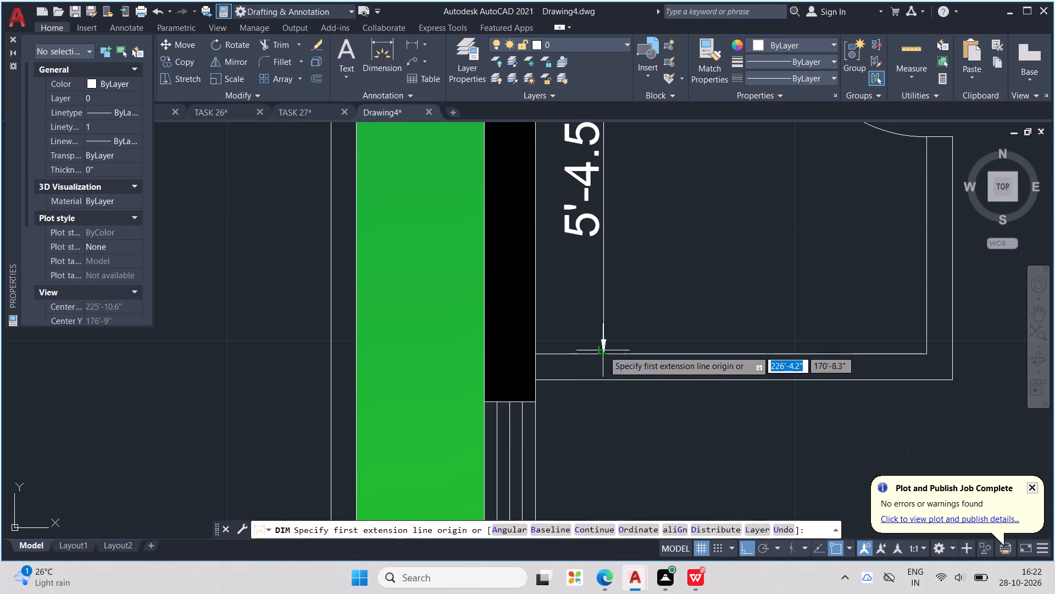
pyautogui.moveTo(603, 350); pyautogui.dragTo(621, 449, button='middle')
pyautogui.scroll(-1, 608, 362)
pyautogui.scroll(2, 615, 280)
pyautogui.press('Escape')
pyautogui.scroll(-3, 615, 280)
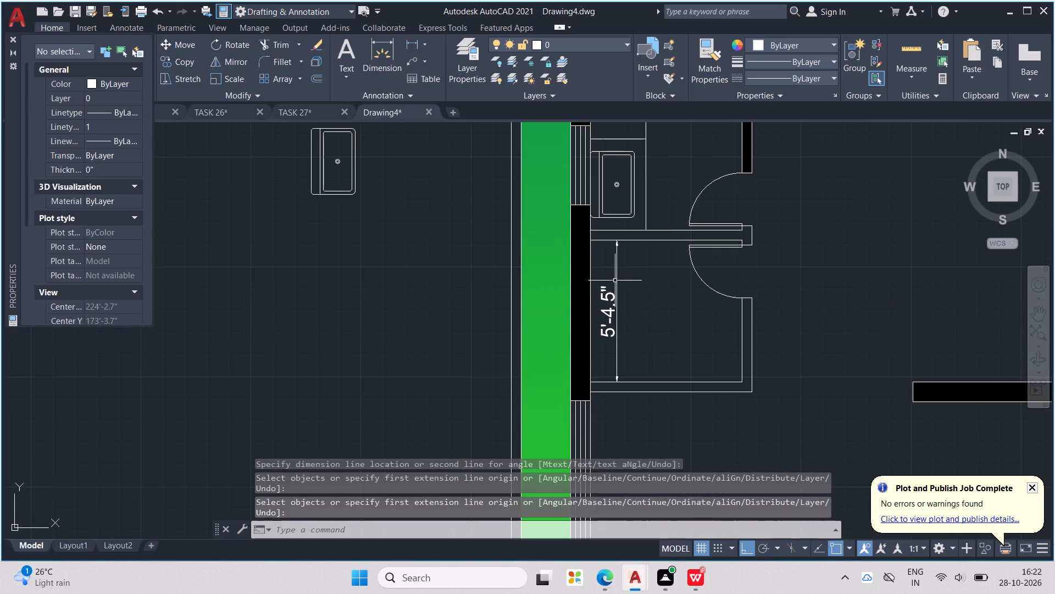
pyautogui.press('Escape')
pyautogui.press('Escape')
pyautogui.press('Escape')
# Dimension the same small room's inner east-west width, placing the dimension just above its south wall.
pyautogui.click(376, 57)
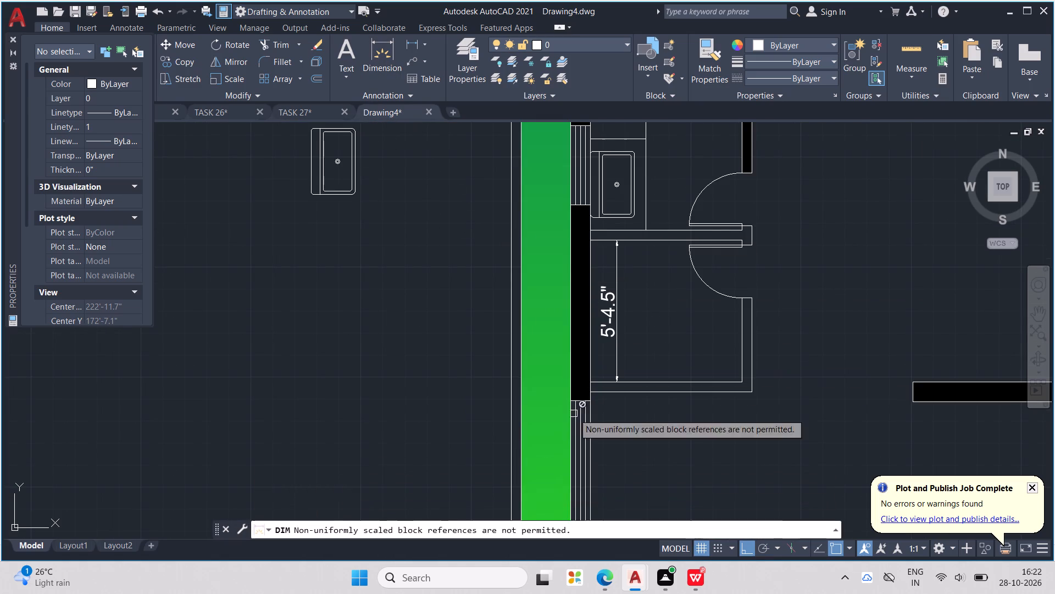
pyautogui.click(593, 383)
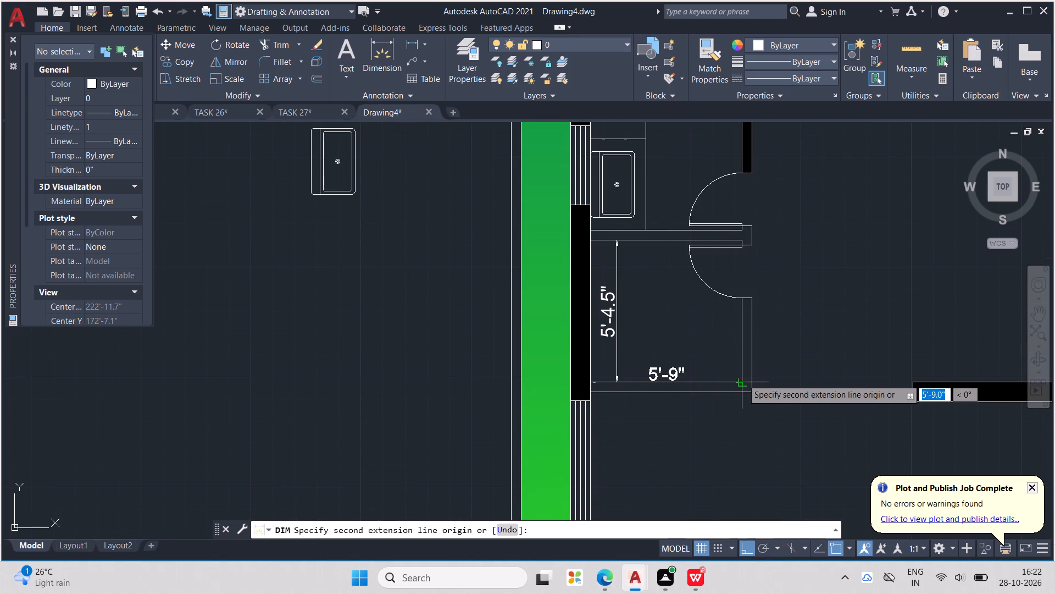
pyautogui.click(742, 379)
pyautogui.click(745, 366)
pyautogui.press('Escape')
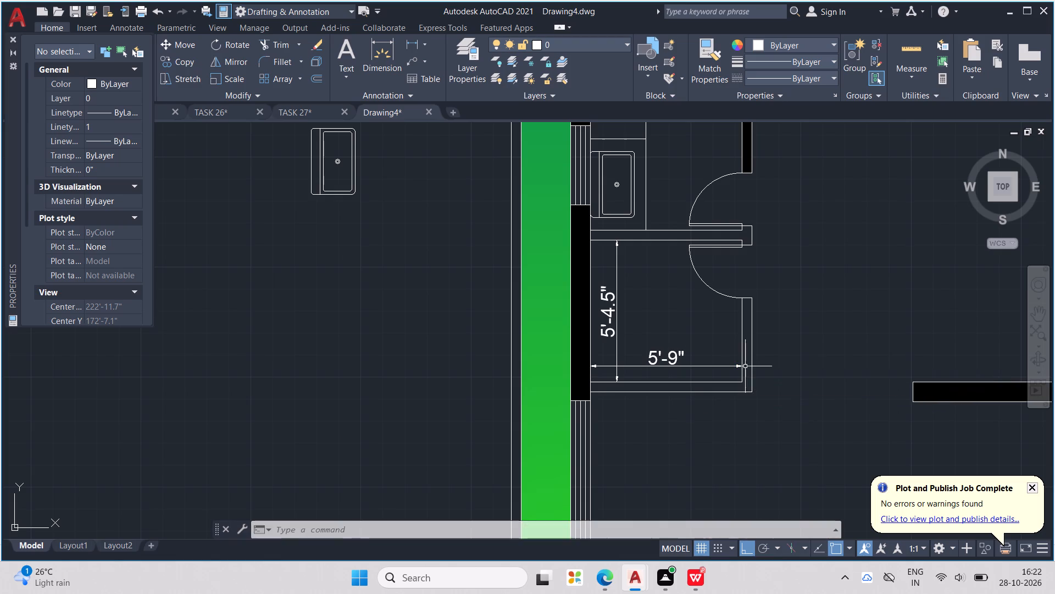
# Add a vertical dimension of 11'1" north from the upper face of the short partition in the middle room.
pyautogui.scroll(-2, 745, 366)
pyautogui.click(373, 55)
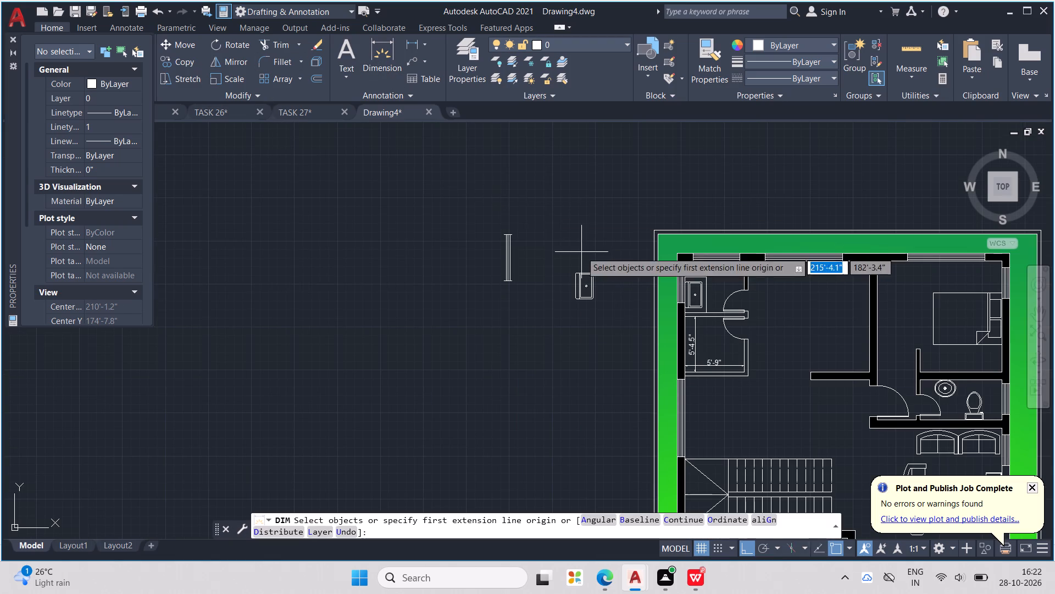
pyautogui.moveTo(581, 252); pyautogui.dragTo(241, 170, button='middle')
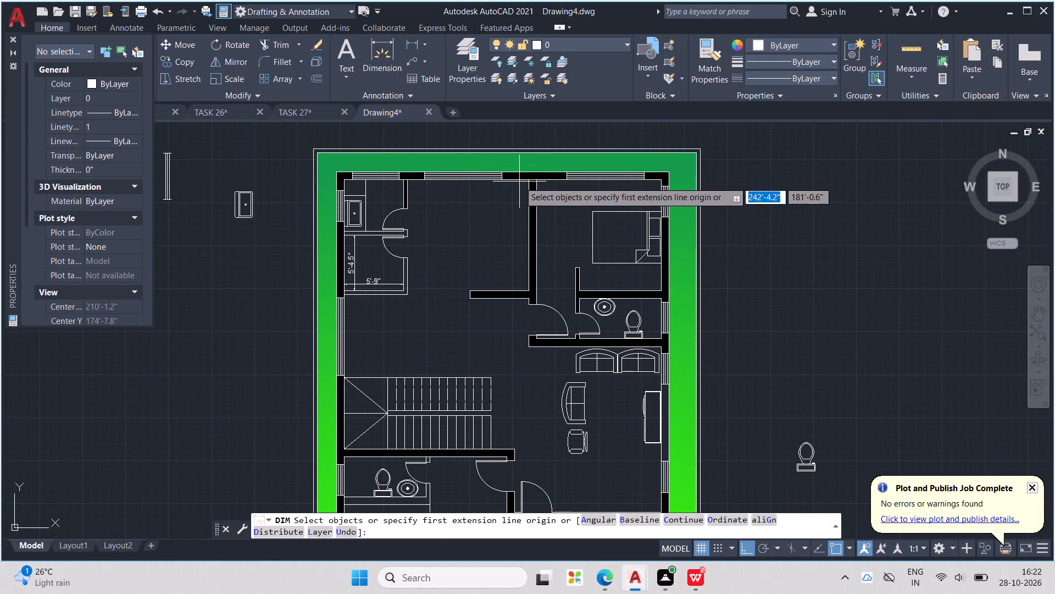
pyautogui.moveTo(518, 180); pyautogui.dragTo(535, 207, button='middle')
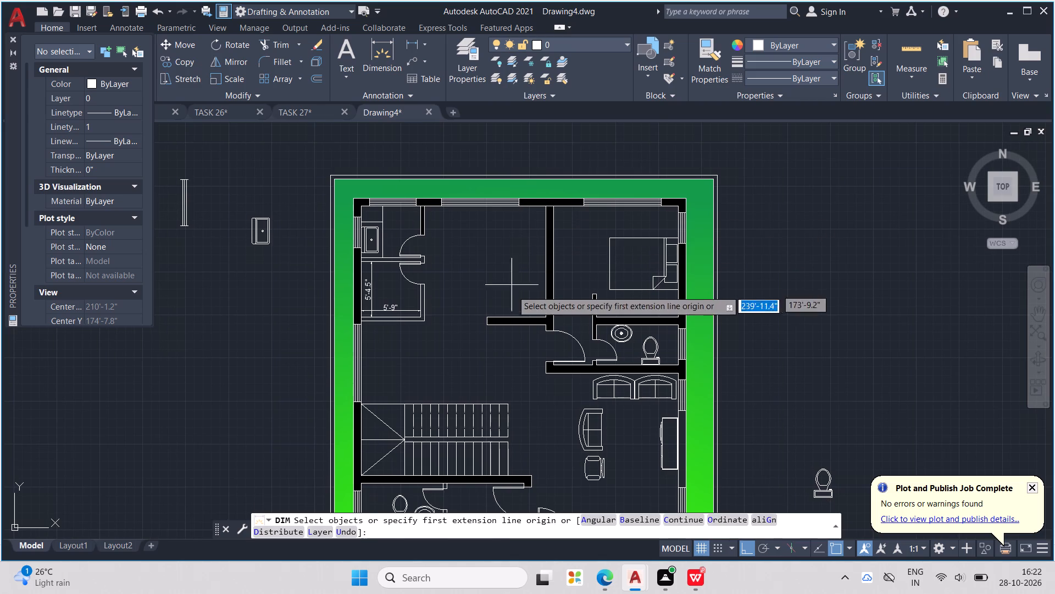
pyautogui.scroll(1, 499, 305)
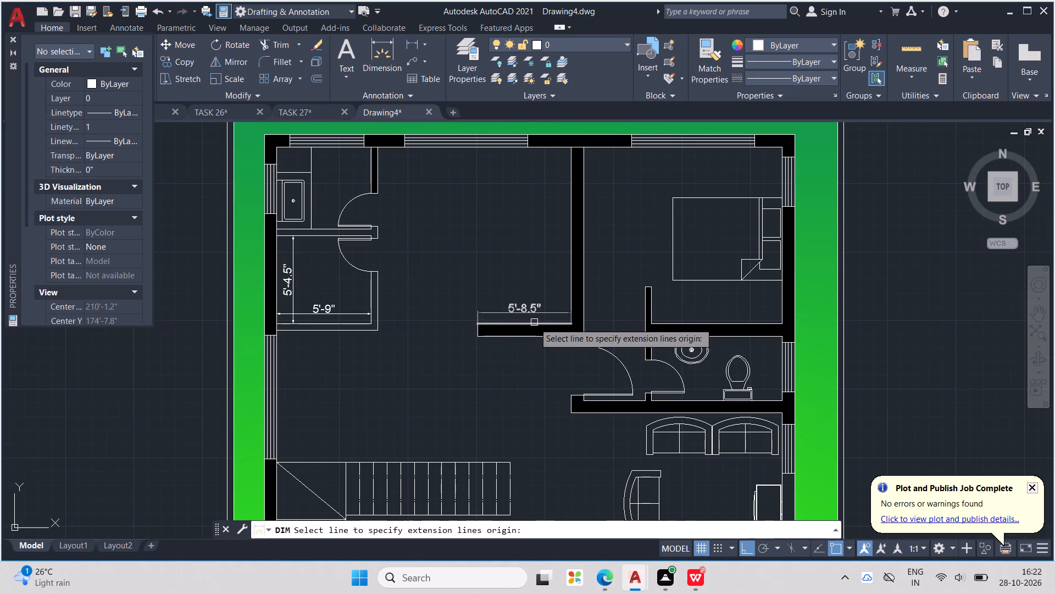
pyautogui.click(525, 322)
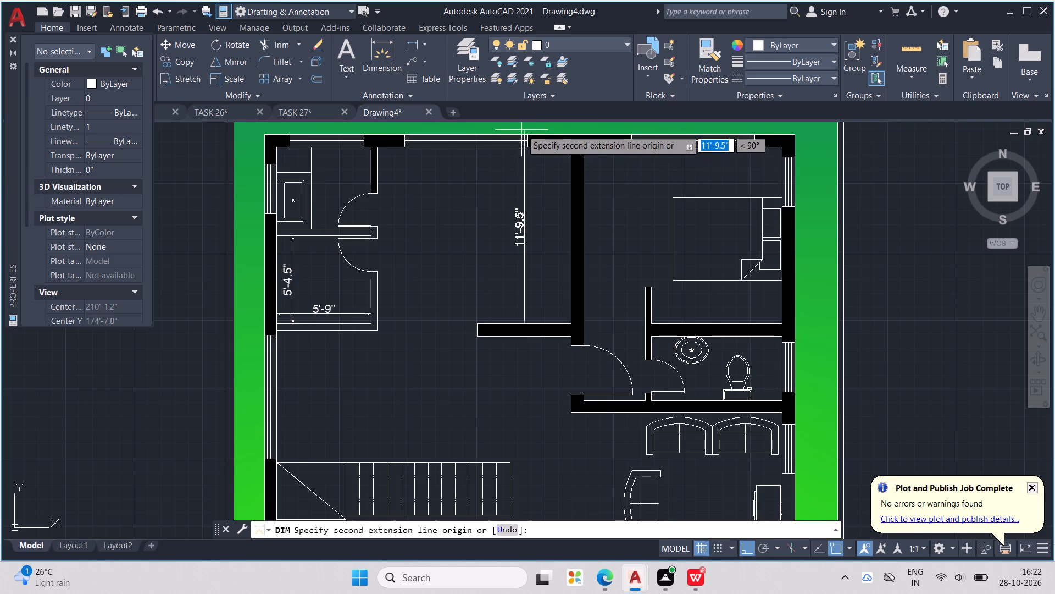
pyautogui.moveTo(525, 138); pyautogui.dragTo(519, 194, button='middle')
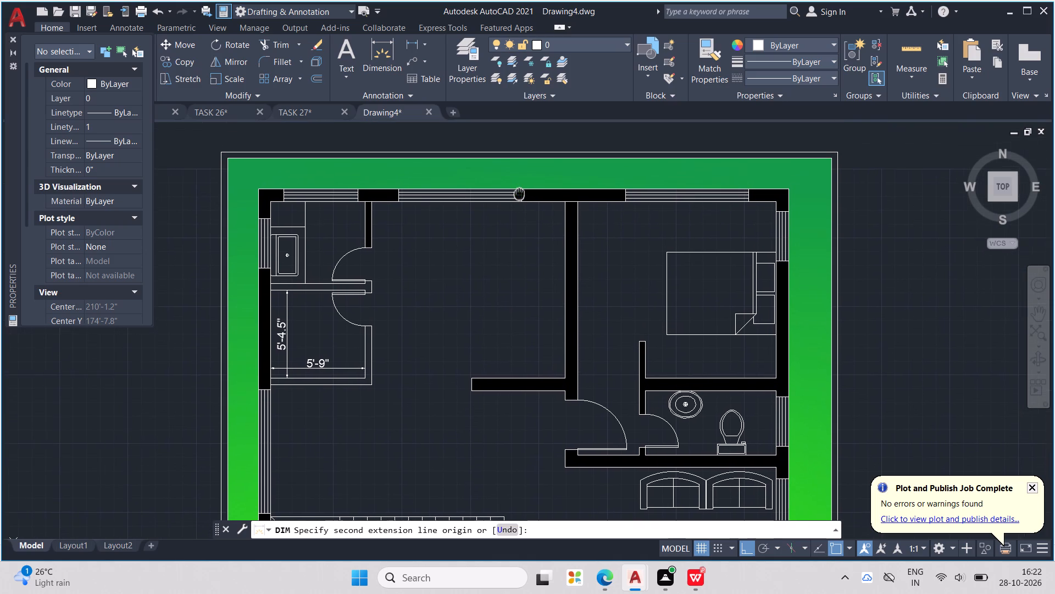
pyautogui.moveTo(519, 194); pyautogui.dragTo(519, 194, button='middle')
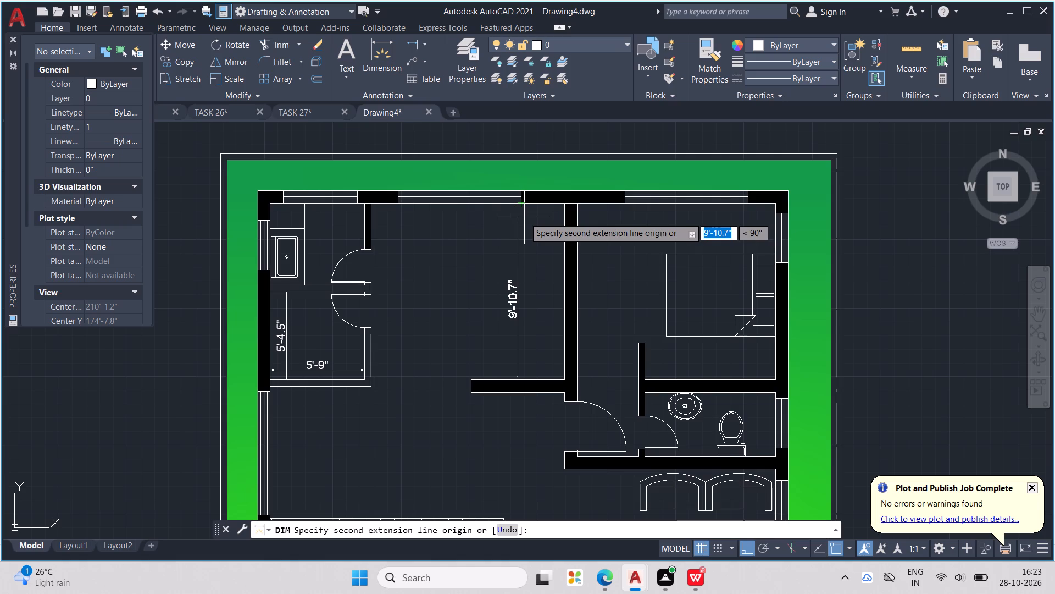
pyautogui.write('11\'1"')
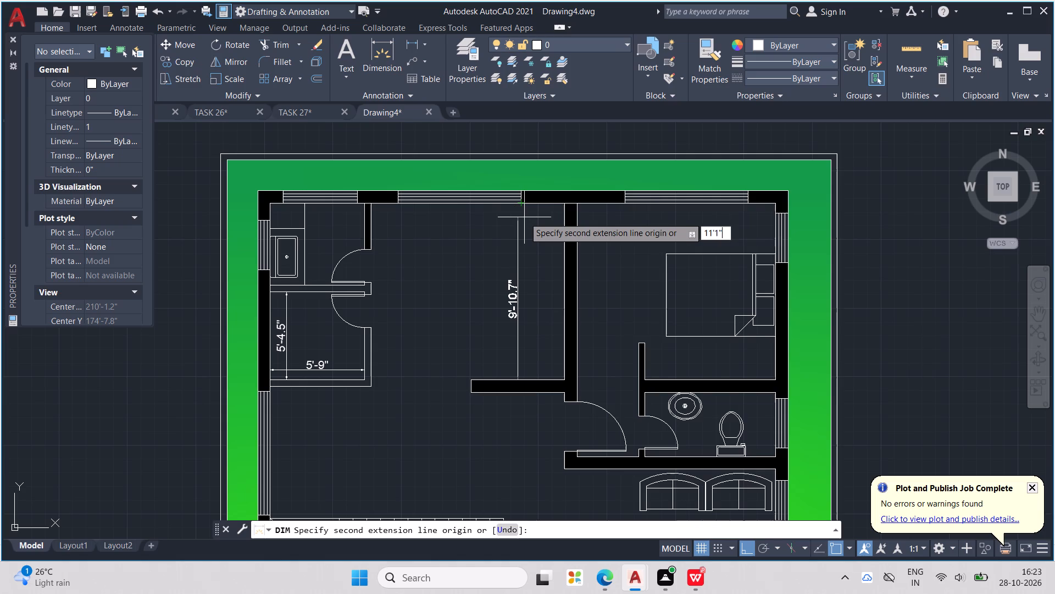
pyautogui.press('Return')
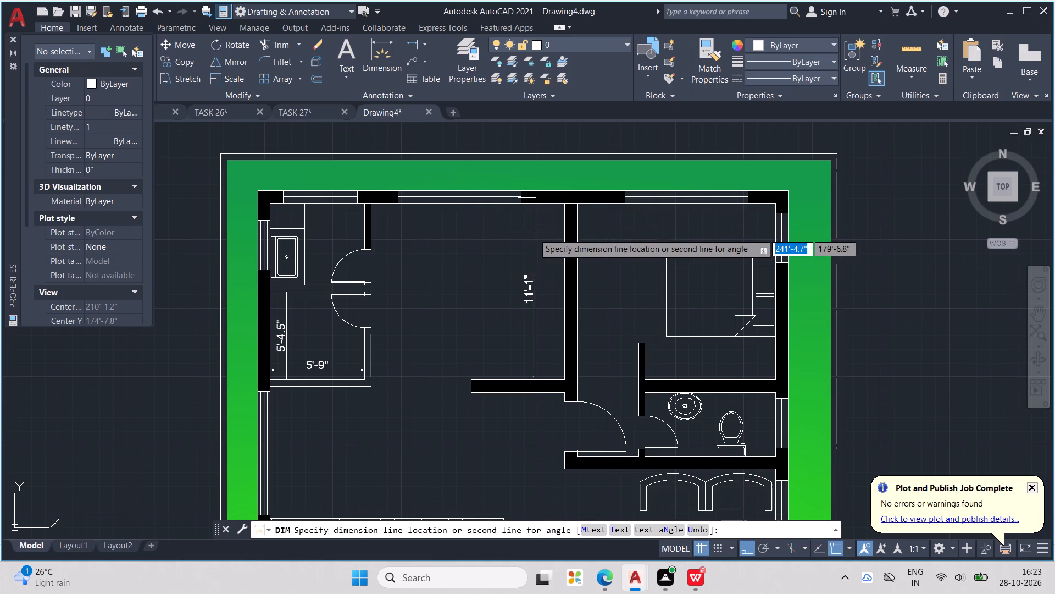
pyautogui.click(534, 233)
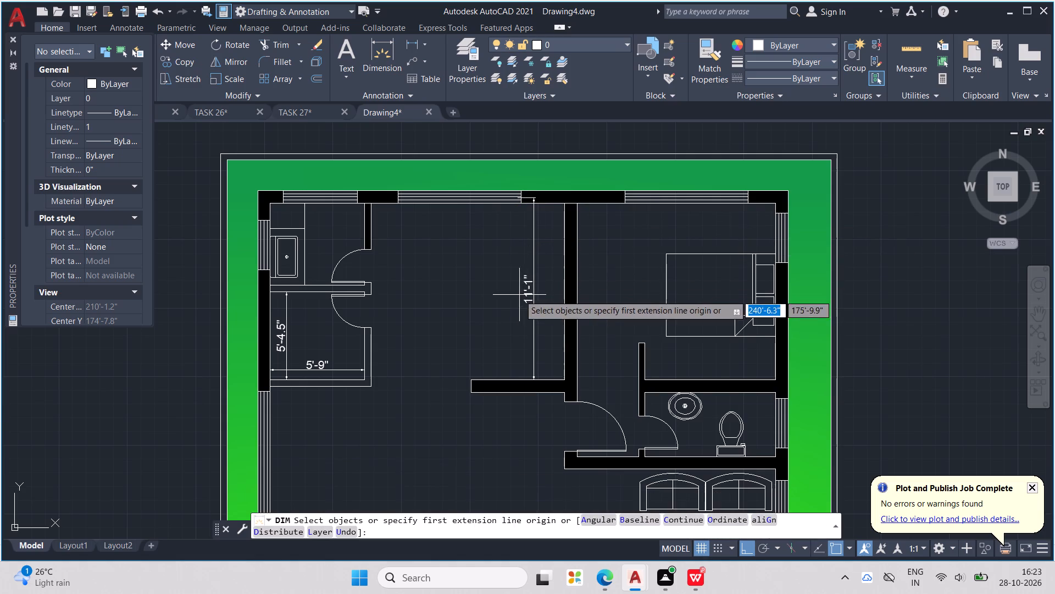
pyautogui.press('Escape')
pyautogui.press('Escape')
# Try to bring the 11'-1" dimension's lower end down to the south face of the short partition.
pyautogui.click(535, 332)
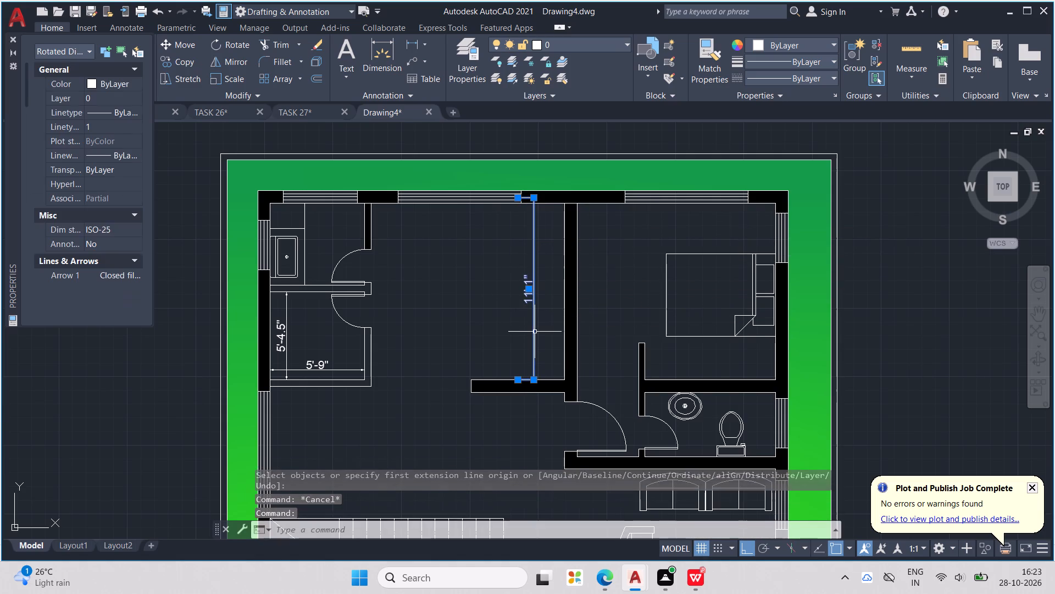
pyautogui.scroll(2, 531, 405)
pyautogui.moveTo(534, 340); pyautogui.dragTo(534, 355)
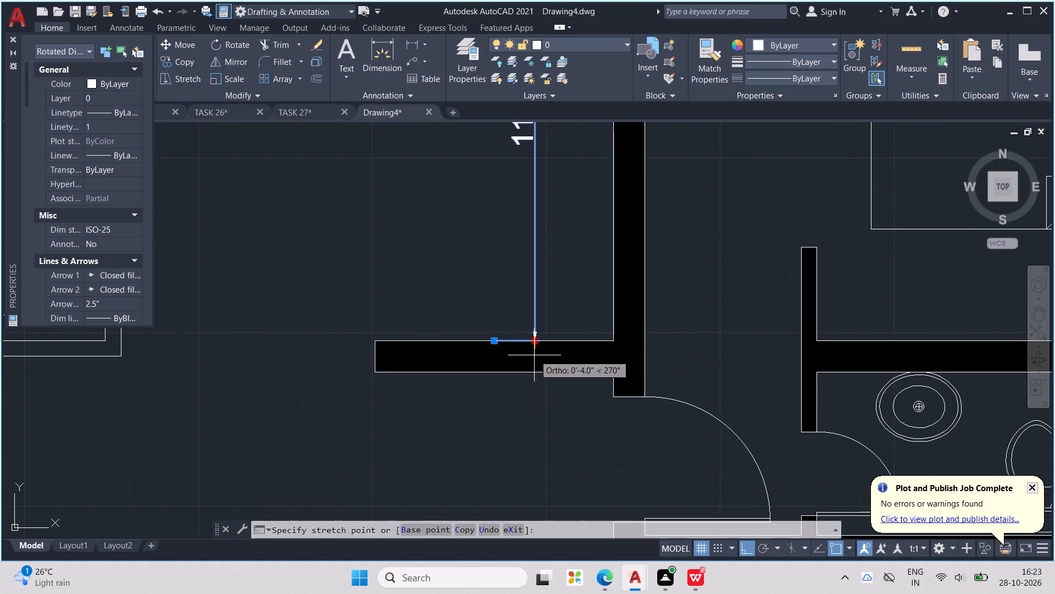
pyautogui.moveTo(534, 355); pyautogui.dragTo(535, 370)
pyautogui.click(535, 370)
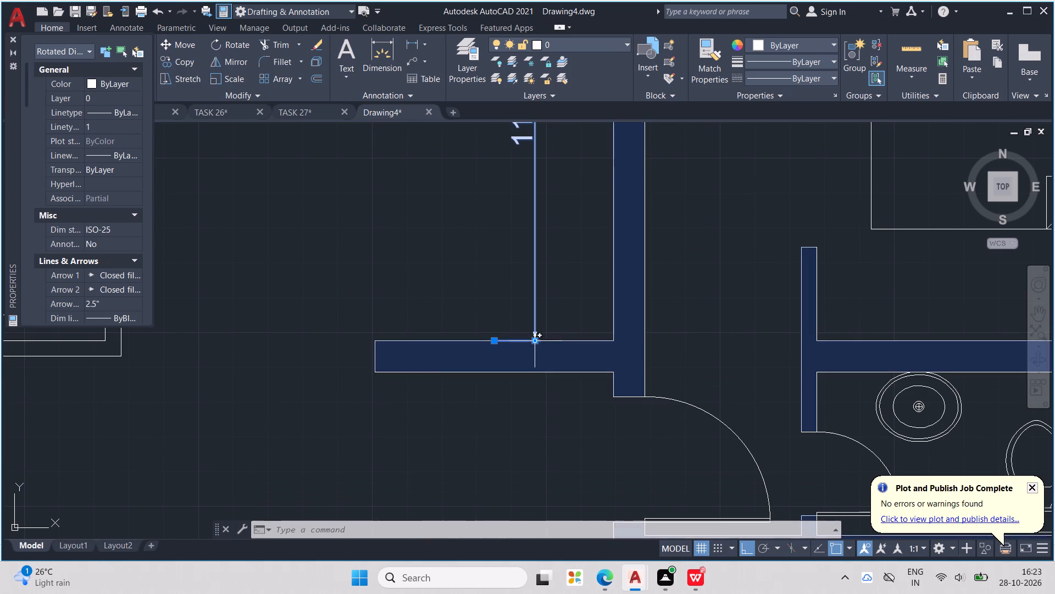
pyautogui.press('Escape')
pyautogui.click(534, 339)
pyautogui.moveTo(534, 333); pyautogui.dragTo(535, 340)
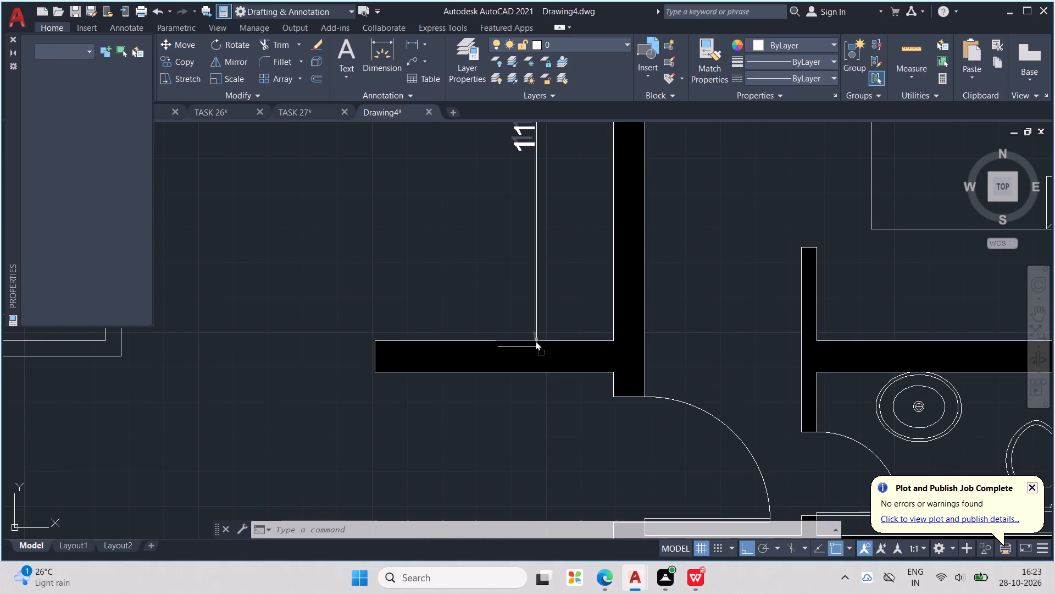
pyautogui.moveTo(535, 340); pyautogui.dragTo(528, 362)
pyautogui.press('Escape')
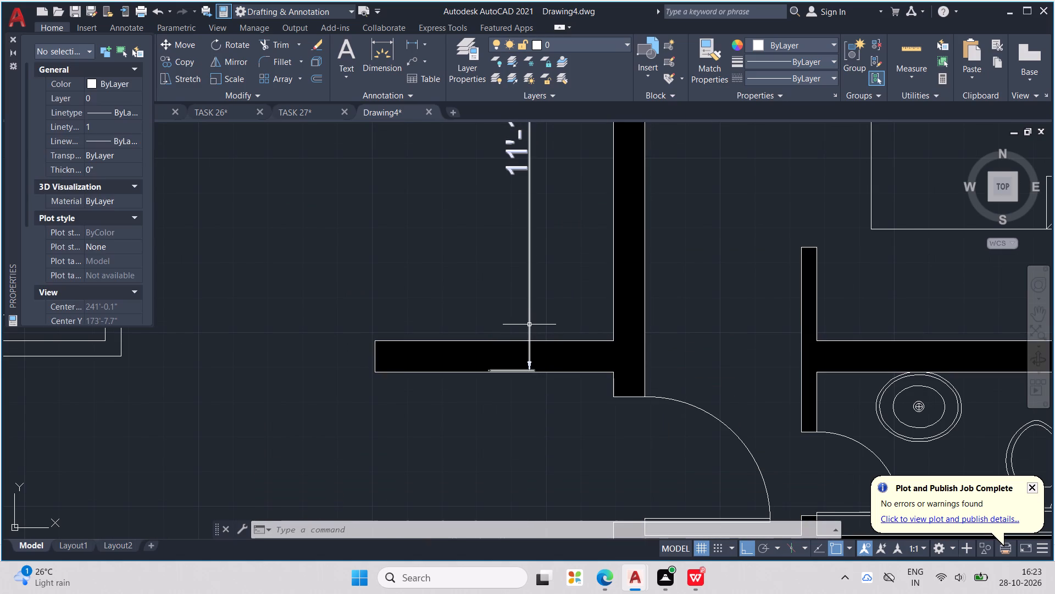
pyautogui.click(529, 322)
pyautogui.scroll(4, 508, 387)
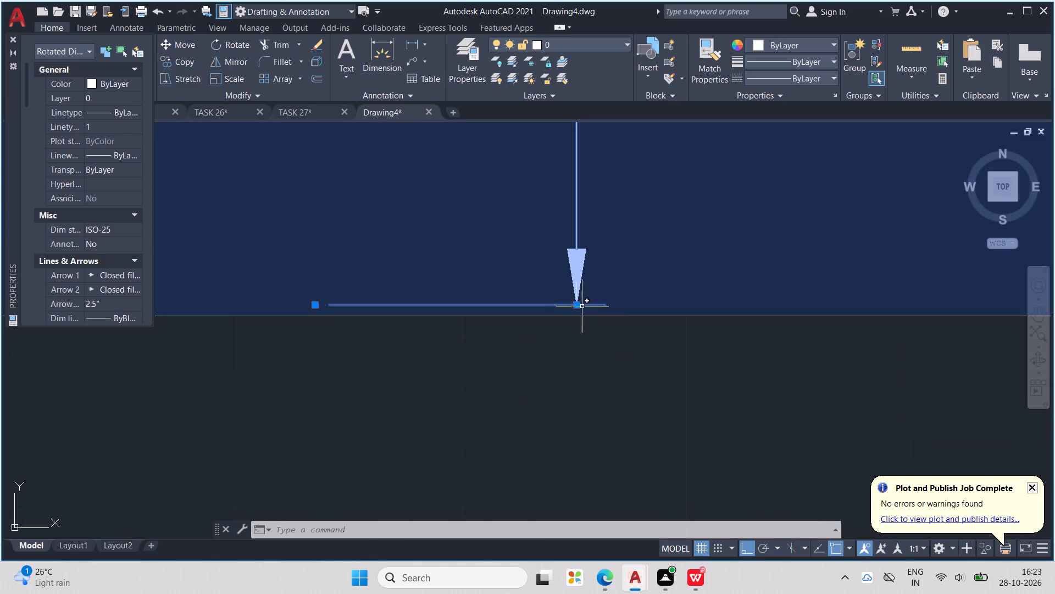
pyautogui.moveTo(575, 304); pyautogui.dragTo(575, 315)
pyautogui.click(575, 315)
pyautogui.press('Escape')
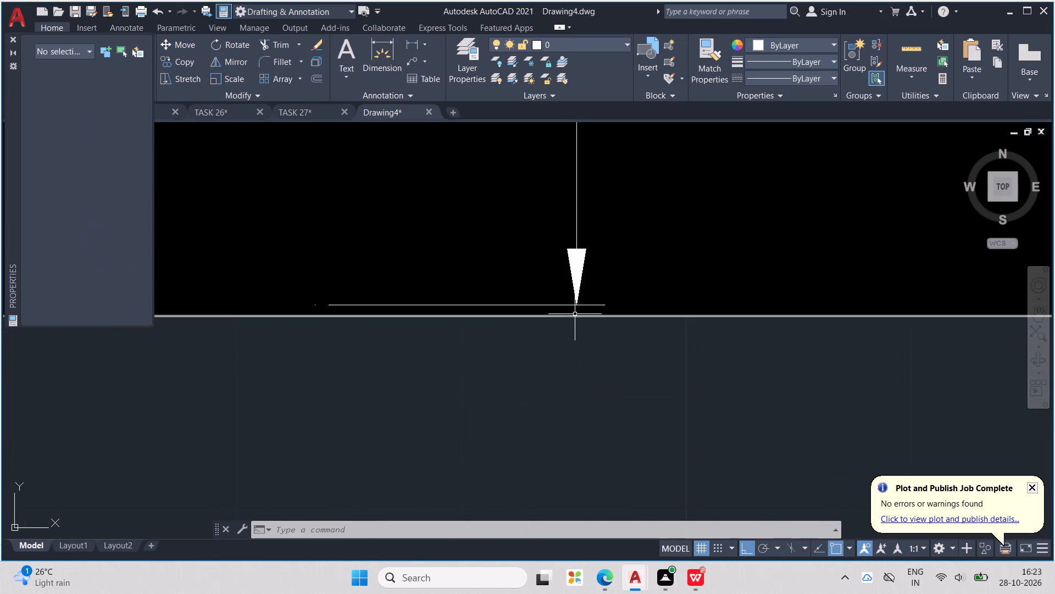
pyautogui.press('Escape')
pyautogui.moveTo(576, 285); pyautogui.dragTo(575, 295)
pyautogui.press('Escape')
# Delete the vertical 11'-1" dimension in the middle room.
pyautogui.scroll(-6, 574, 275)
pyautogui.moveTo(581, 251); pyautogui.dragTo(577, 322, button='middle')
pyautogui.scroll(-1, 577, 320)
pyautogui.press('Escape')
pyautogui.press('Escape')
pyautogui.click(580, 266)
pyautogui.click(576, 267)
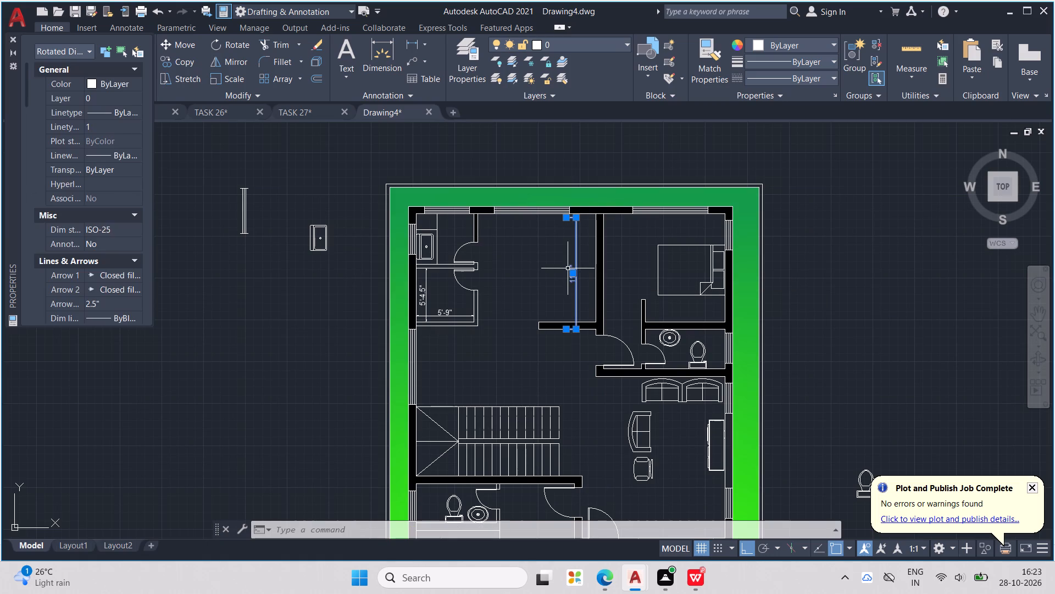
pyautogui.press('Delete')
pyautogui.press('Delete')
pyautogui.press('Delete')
# Dimension the middle room's north-south length from the short partition's south face to the north wall, placing the dimension near the east wall.
pyautogui.click(376, 54)
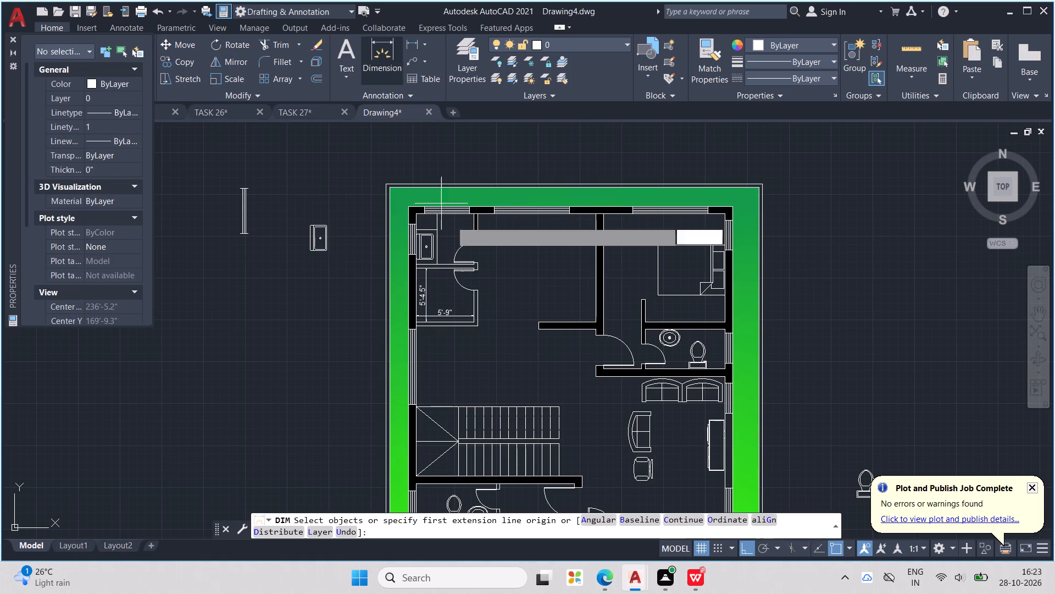
pyautogui.scroll(2, 530, 324)
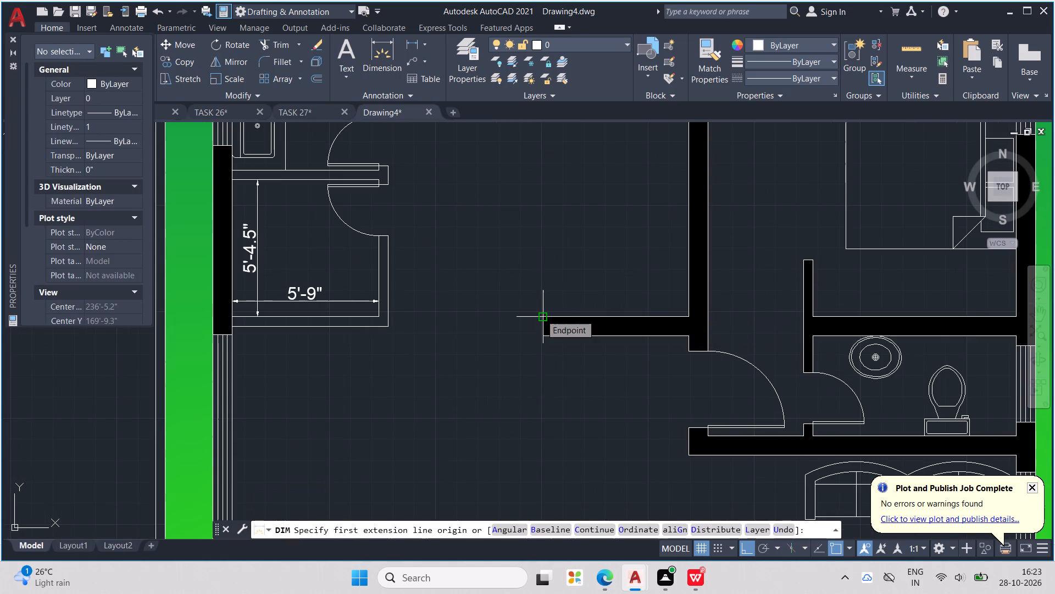
pyautogui.click(543, 336)
pyautogui.moveTo(553, 280); pyautogui.dragTo(549, 311, button='middle')
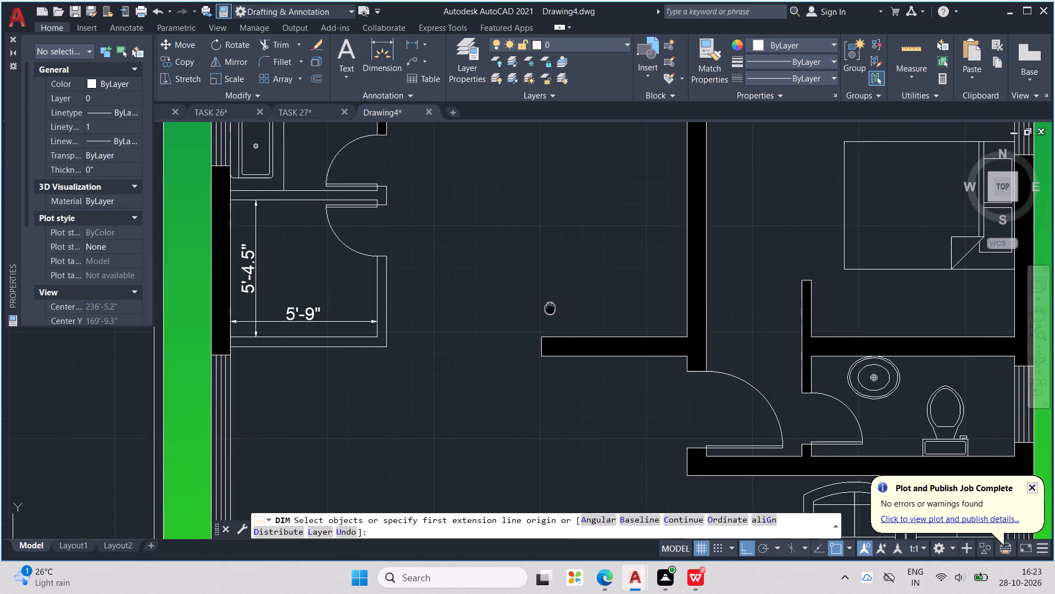
pyautogui.moveTo(549, 311); pyautogui.dragTo(537, 410, button='middle')
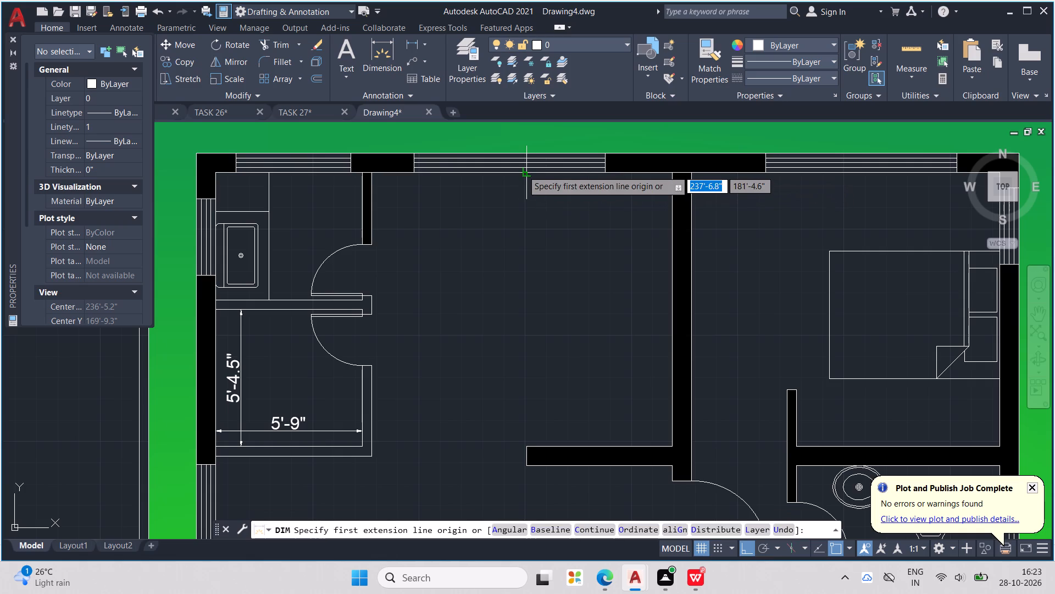
pyautogui.click(529, 468)
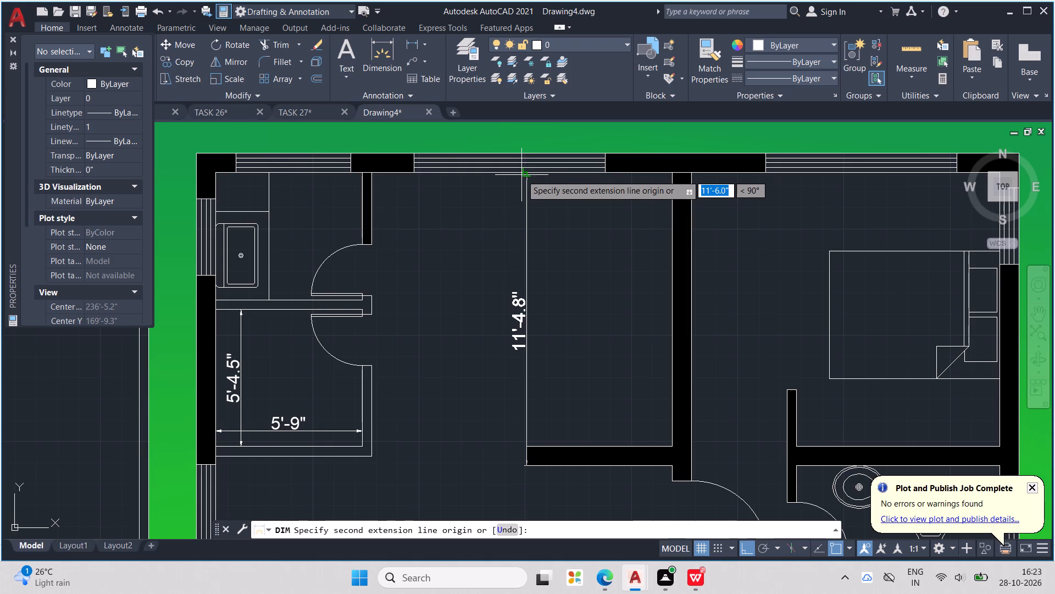
pyautogui.click(524, 173)
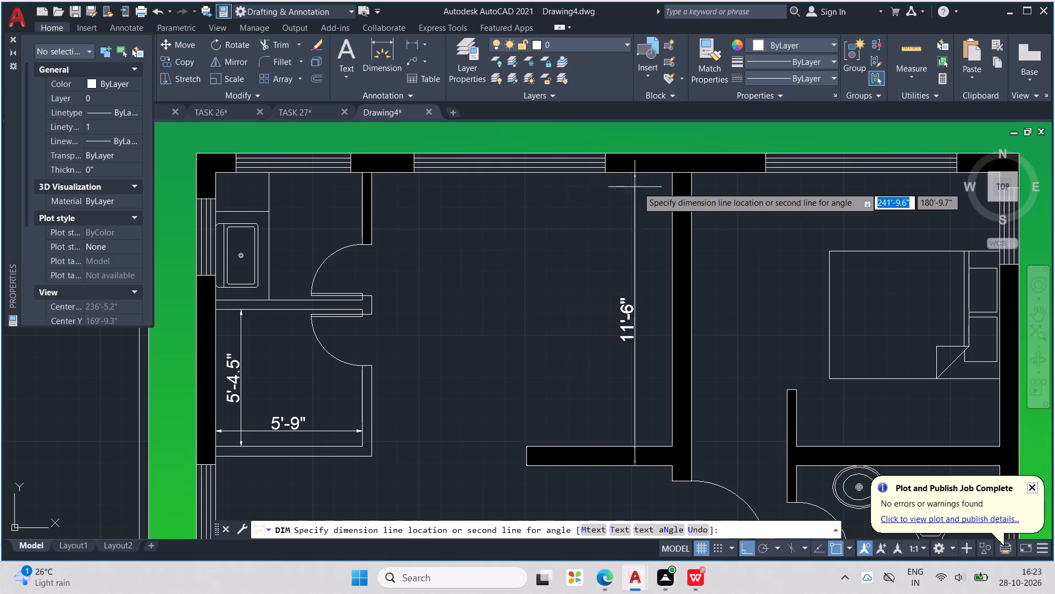
pyautogui.click(641, 188)
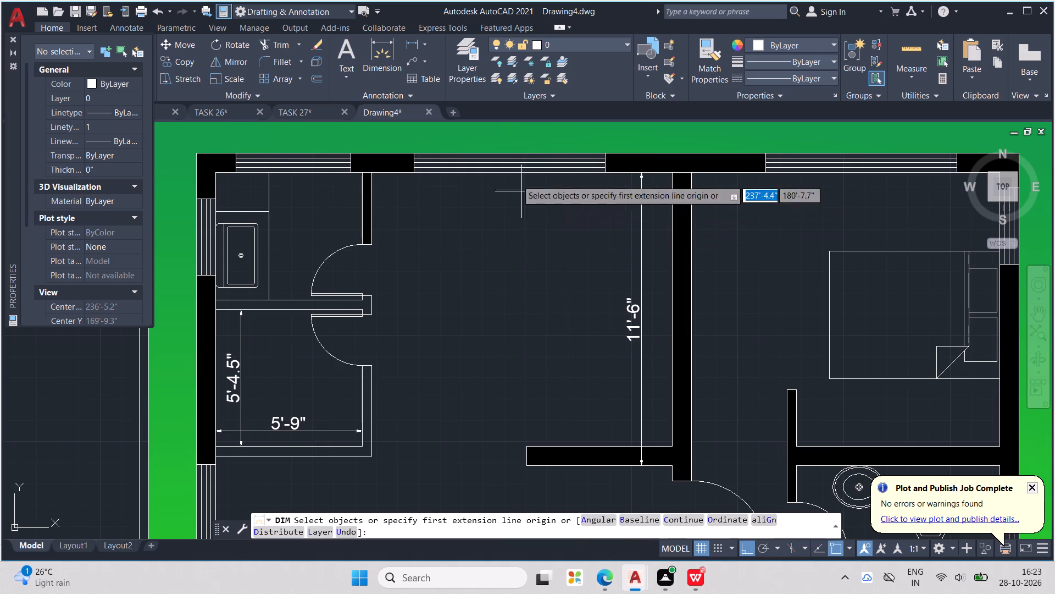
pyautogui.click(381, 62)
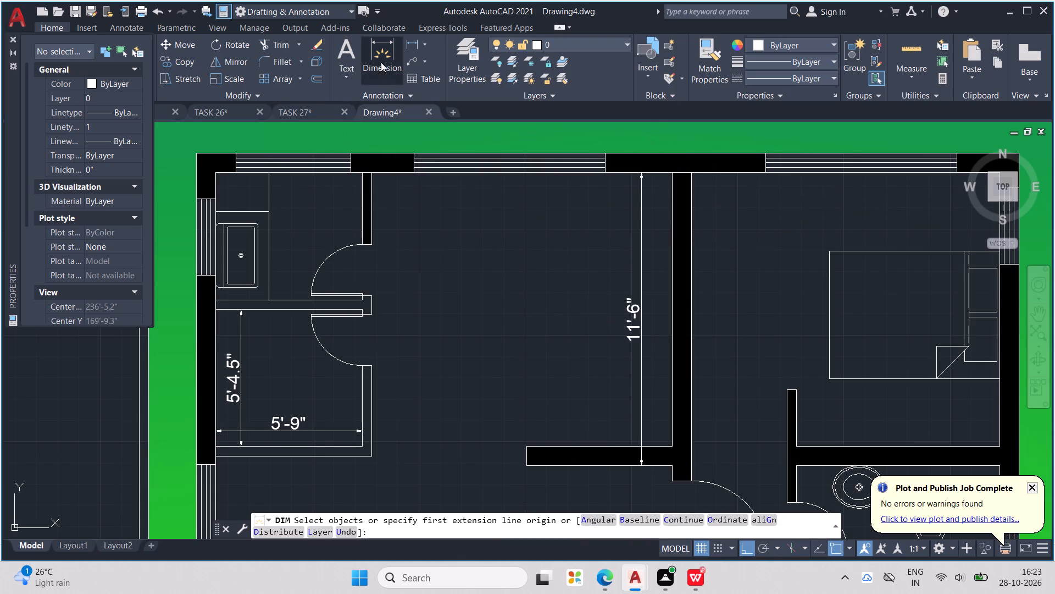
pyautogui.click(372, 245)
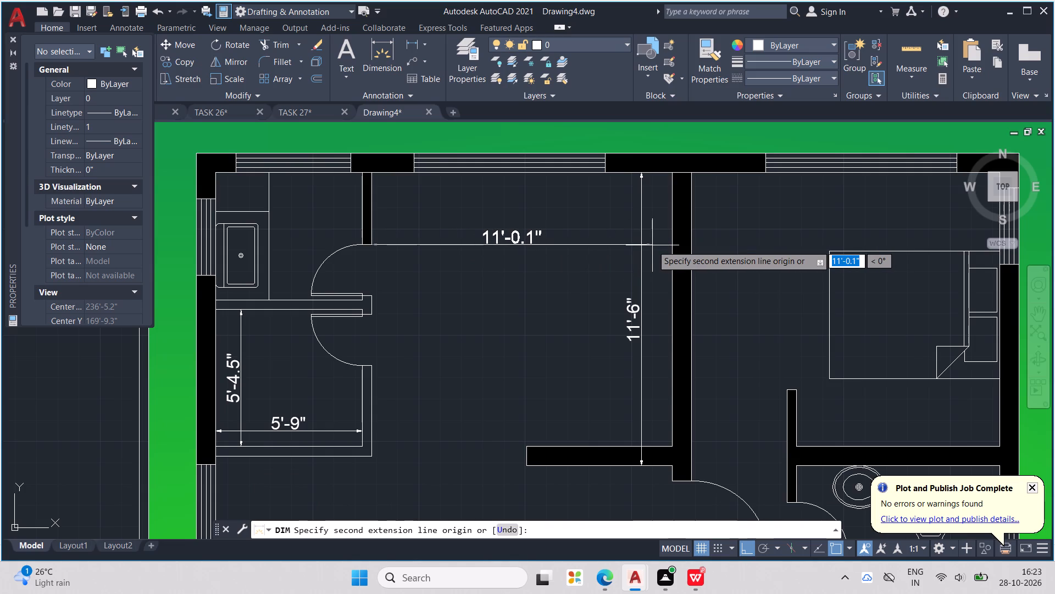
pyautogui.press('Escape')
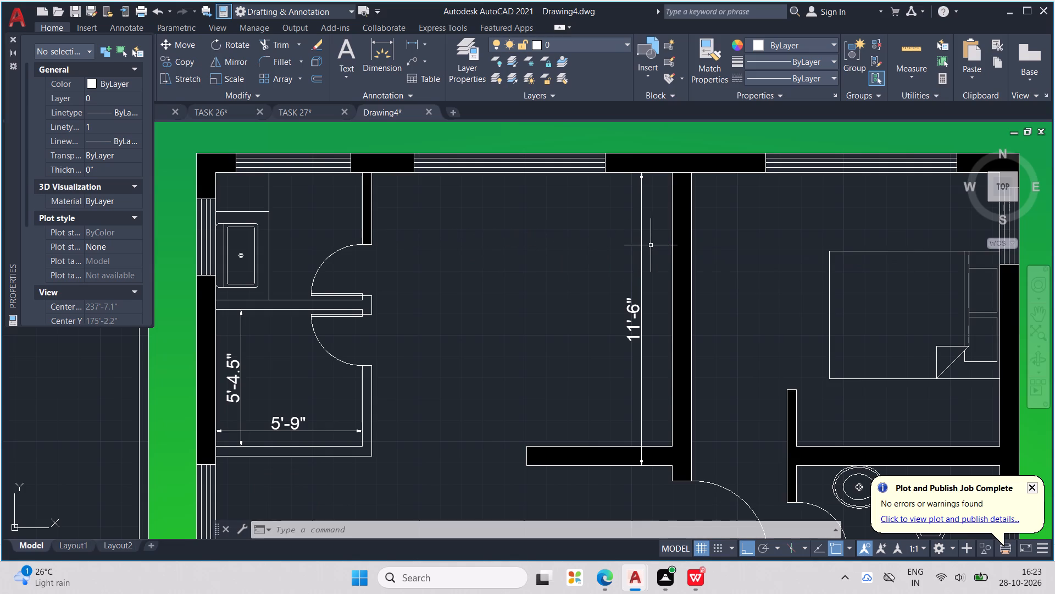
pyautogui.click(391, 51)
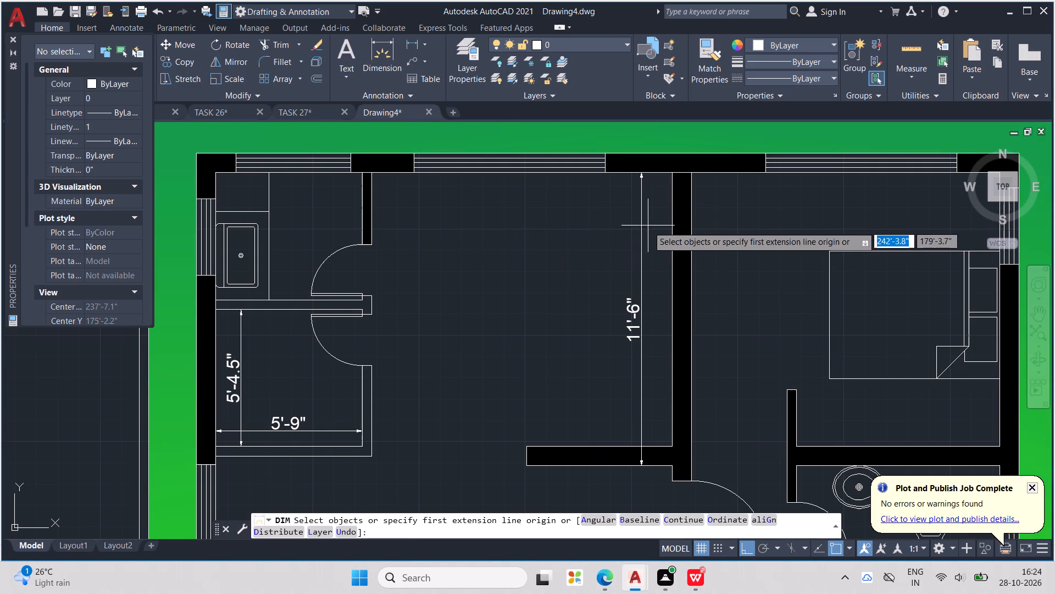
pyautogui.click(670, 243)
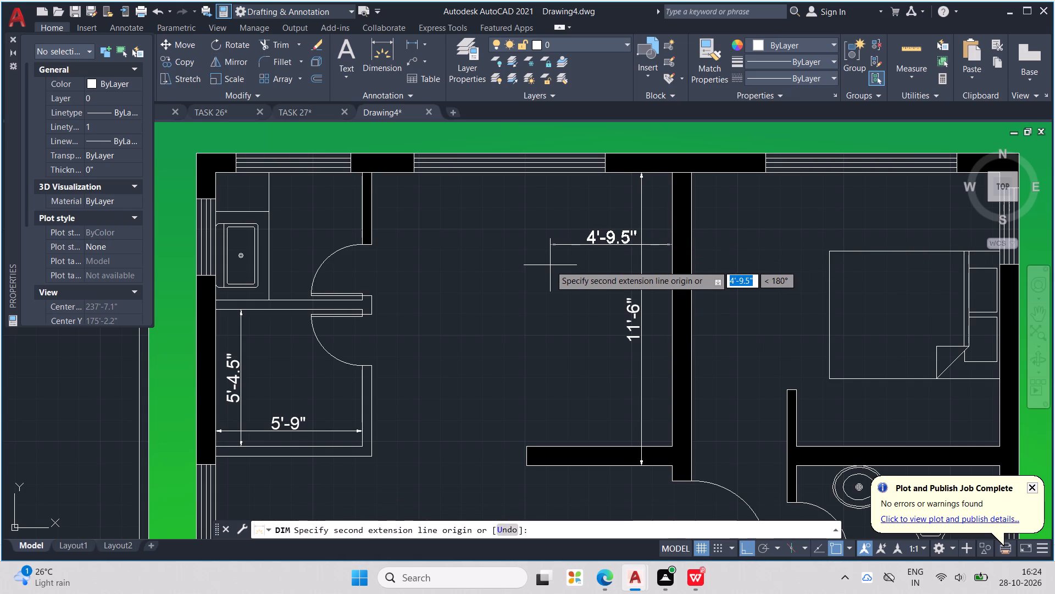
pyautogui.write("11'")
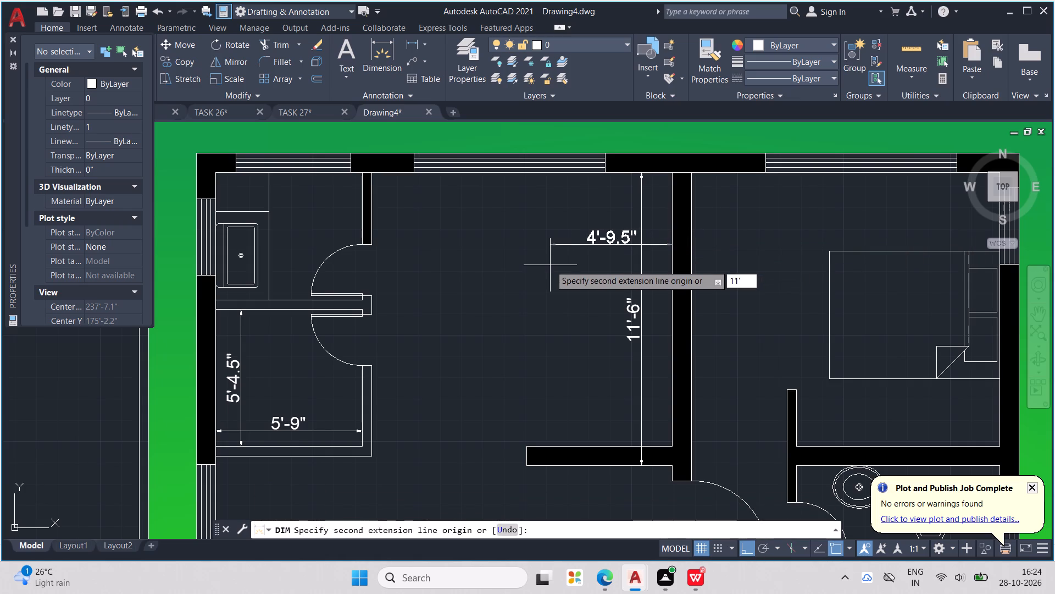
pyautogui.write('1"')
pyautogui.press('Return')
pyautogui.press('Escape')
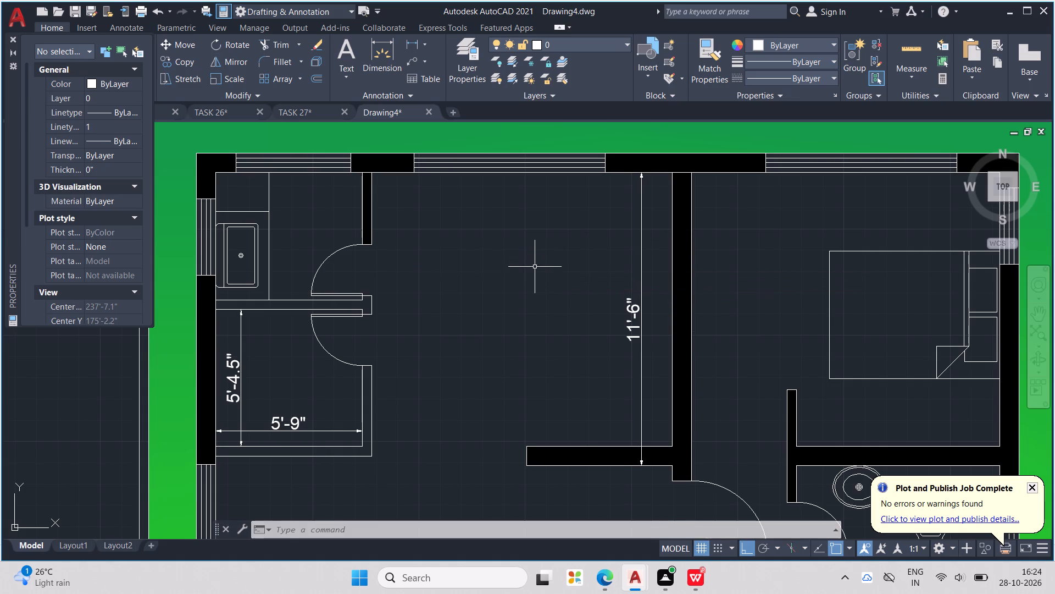
# Add a horizontal 11'1" dimension running west from the middle room's east wall, placing it north of the short partition.
pyautogui.scroll(-1, 451, 278)
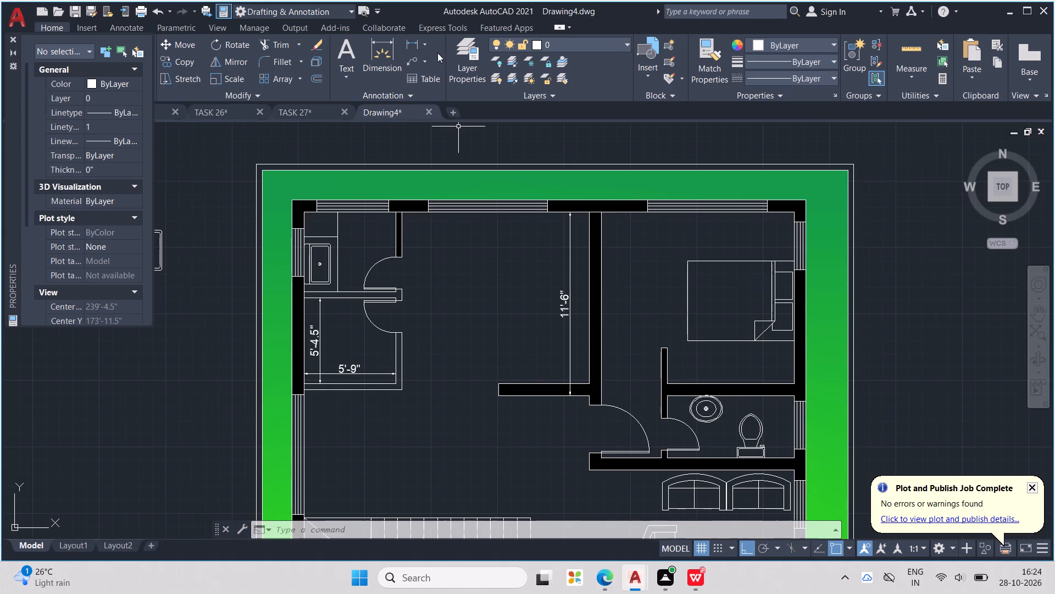
pyautogui.click(395, 57)
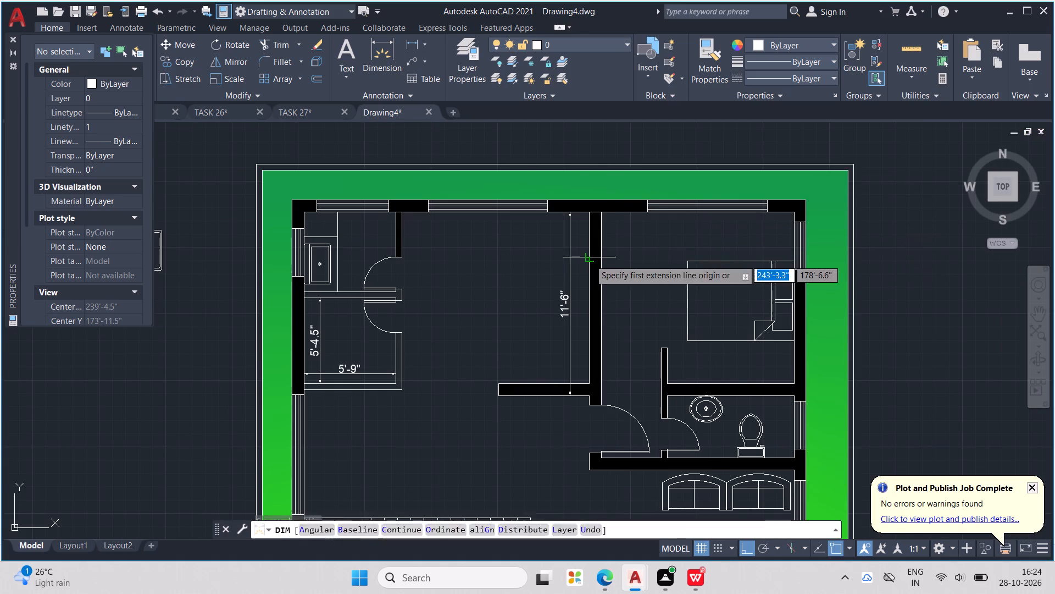
pyautogui.scroll(2, 589, 260)
pyautogui.click(588, 252)
pyautogui.write('11\'1"')
pyautogui.press('Return')
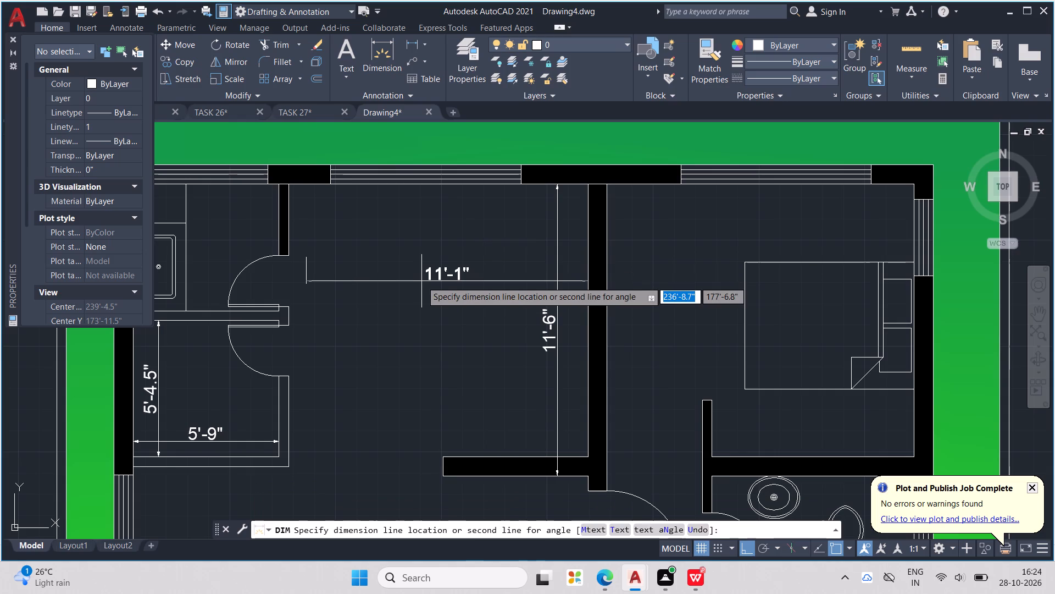
pyautogui.click(424, 368)
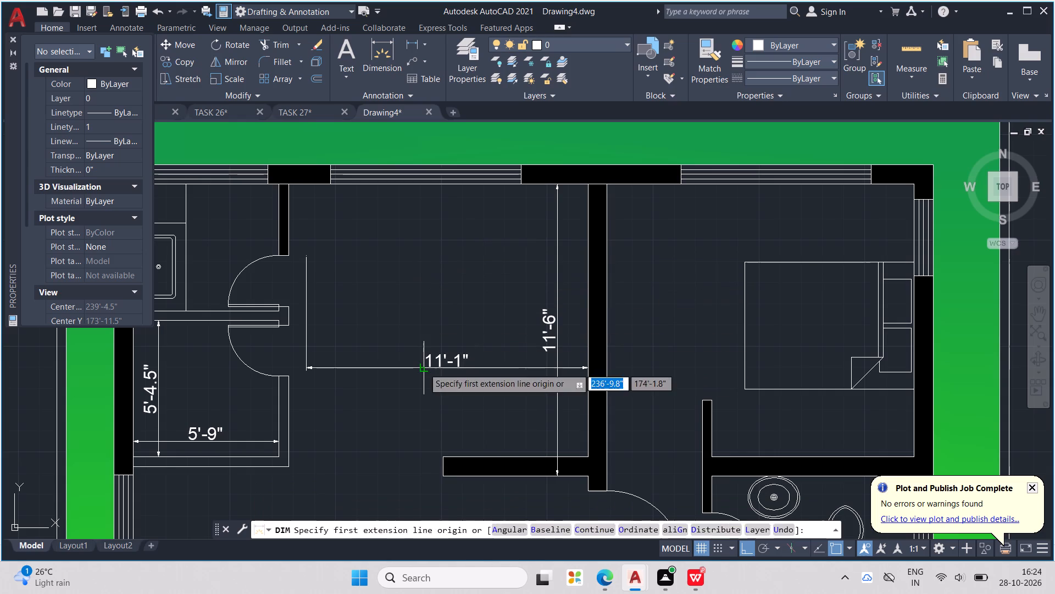
# Add a vertical 11'6" dimension running south from the bedroom's northwest inner corner, placing it between the west wall and the bed.
pyautogui.scroll(-2, 435, 365)
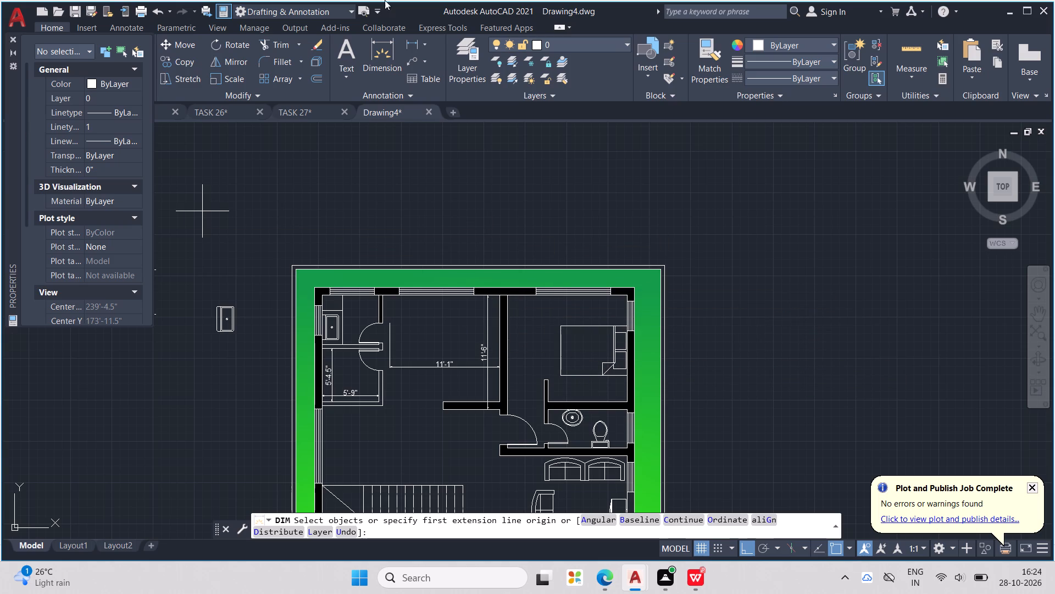
pyautogui.click(380, 50)
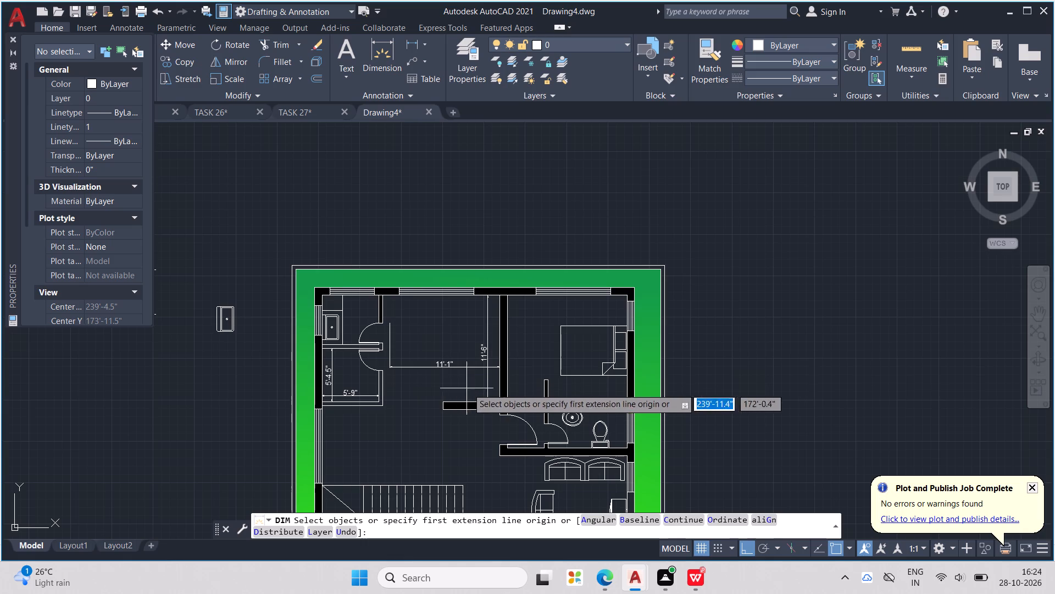
pyautogui.scroll(2, 536, 392)
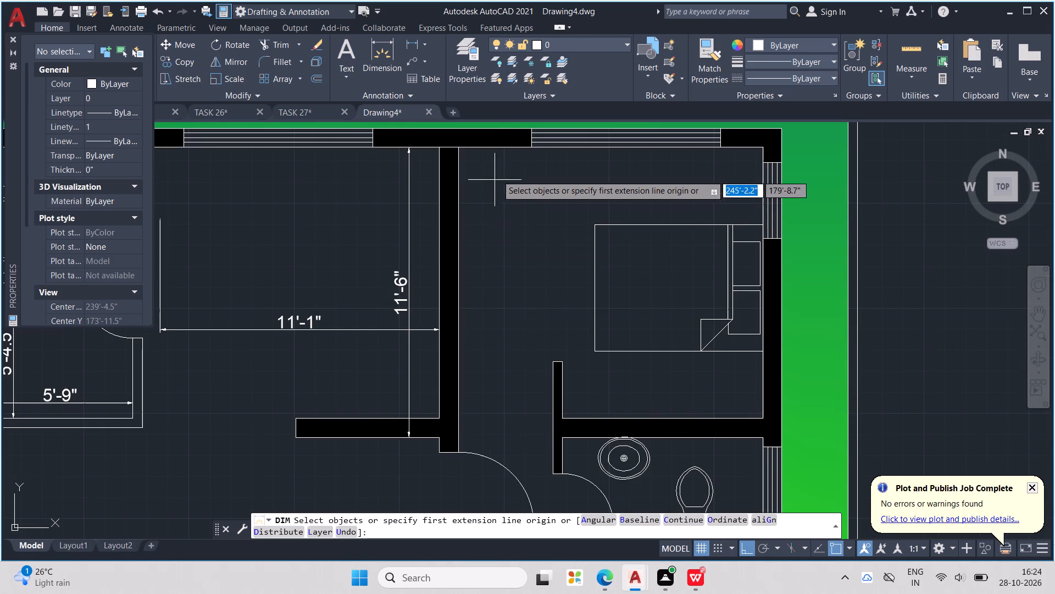
pyautogui.click(460, 147)
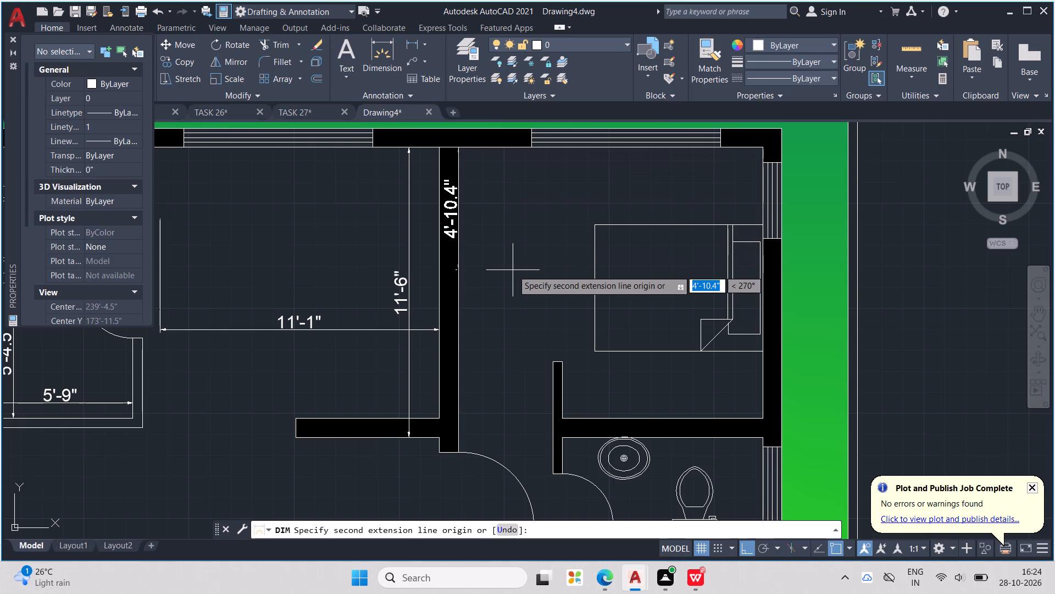
pyautogui.write('11\'6"')
pyautogui.press('Return')
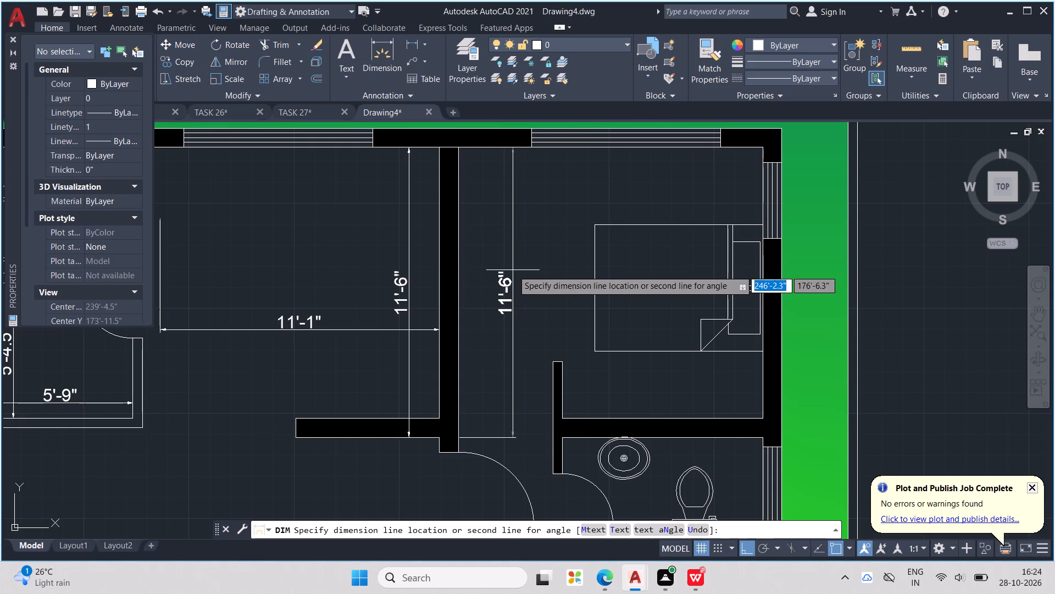
pyautogui.click(514, 270)
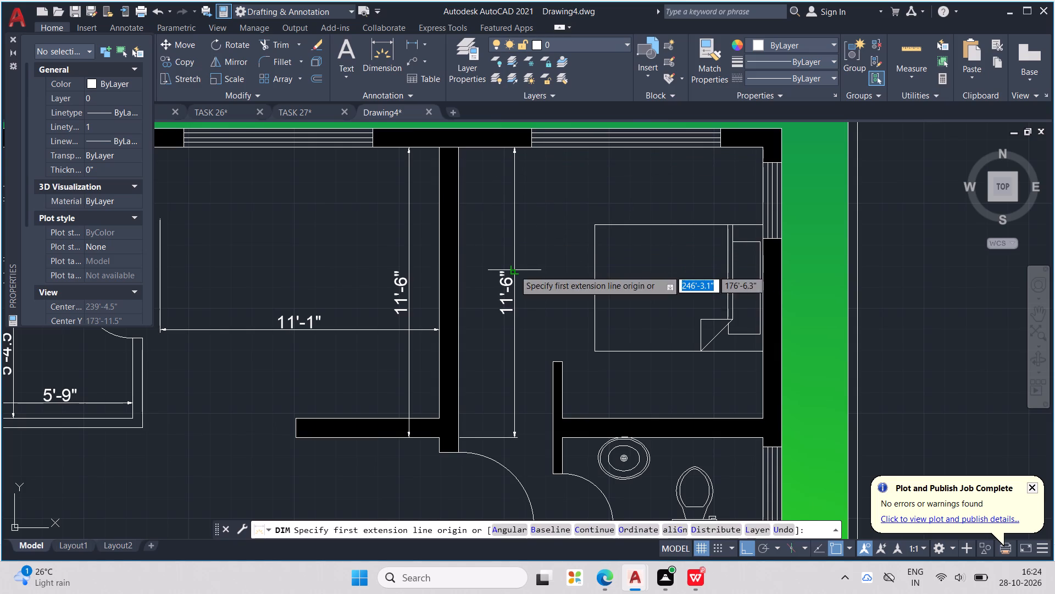
pyautogui.click(514, 270)
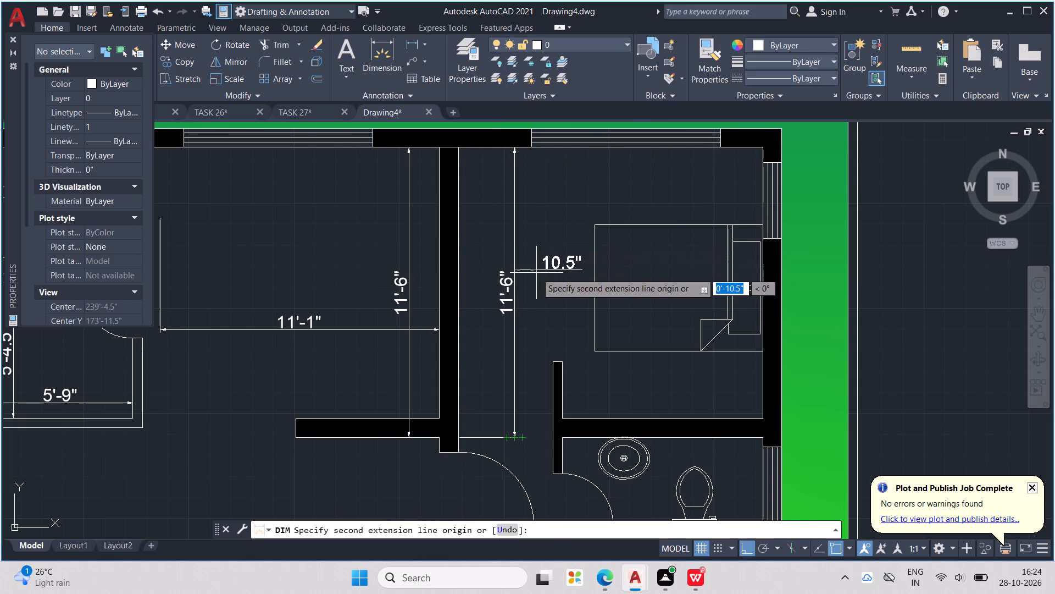
pyautogui.press('Escape')
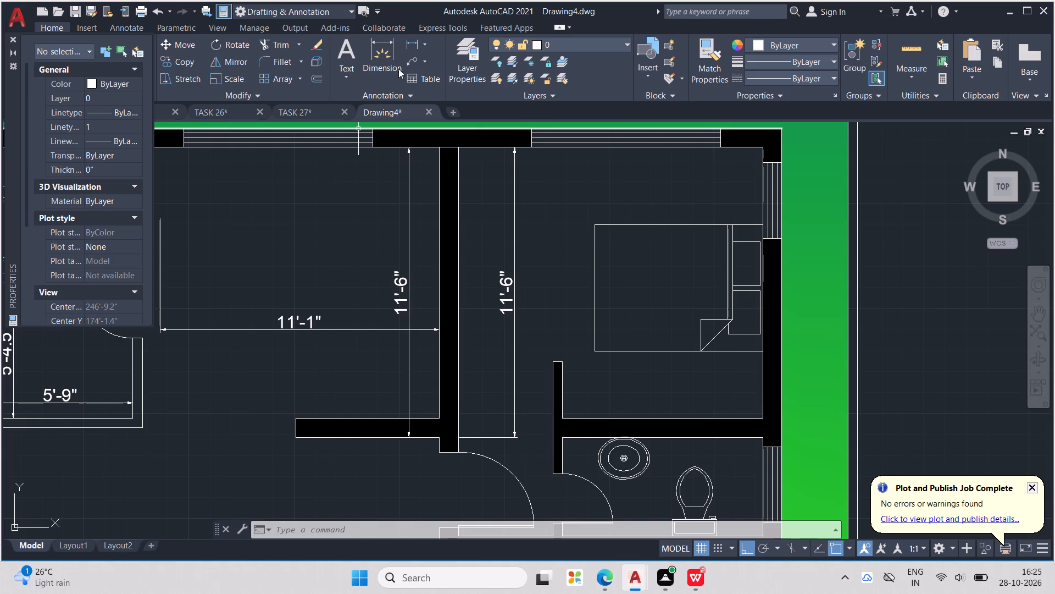
# Add a horizontal 12'10" dimension running east from the south end of the bedroom's west wall, placing it across the bed's south edge.
pyautogui.click(382, 55)
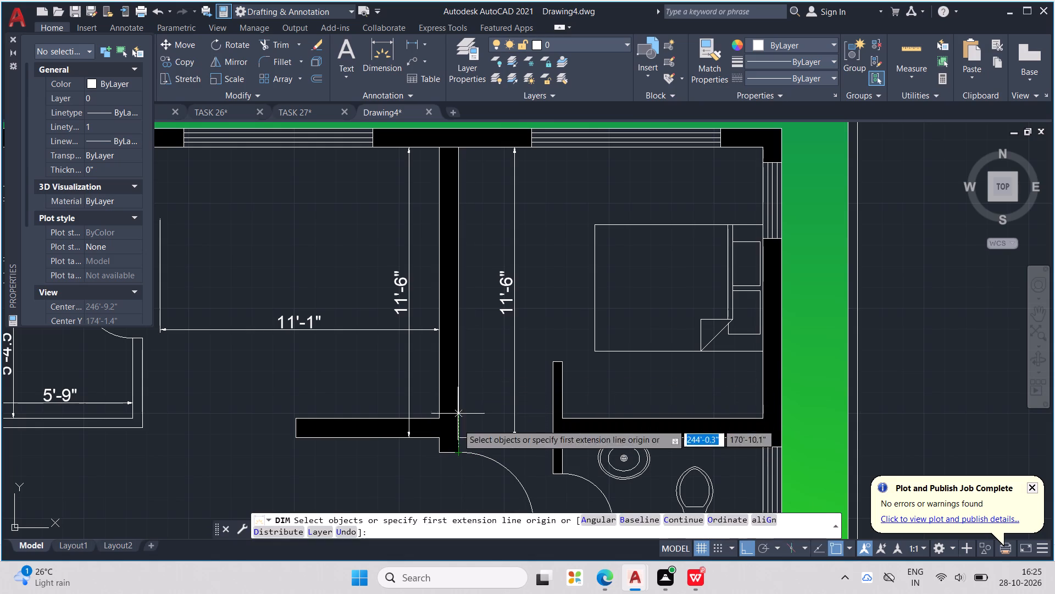
pyautogui.click(458, 453)
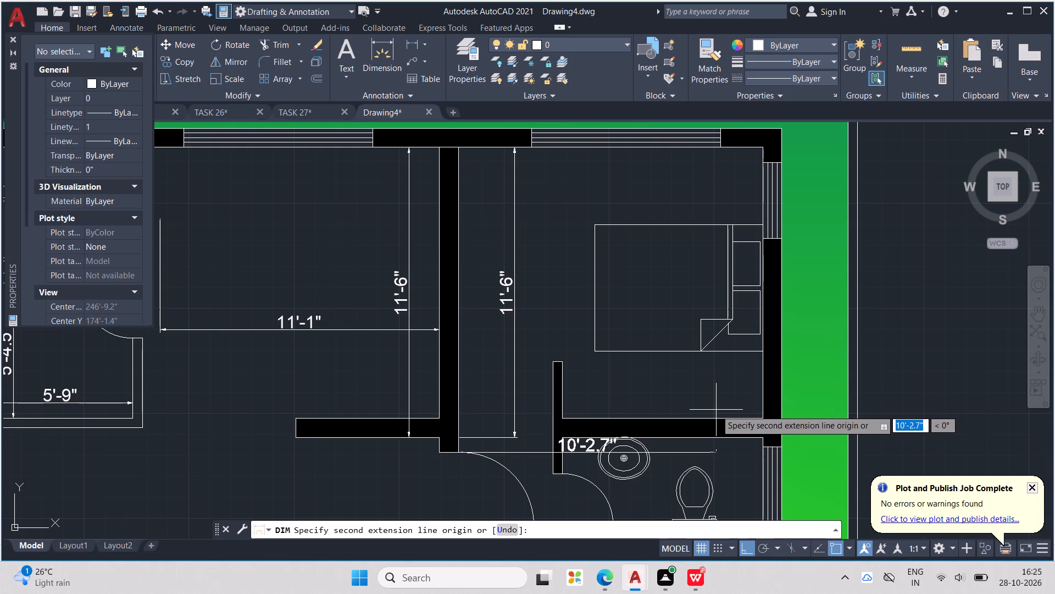
pyautogui.write("12'")
pyautogui.write('10')
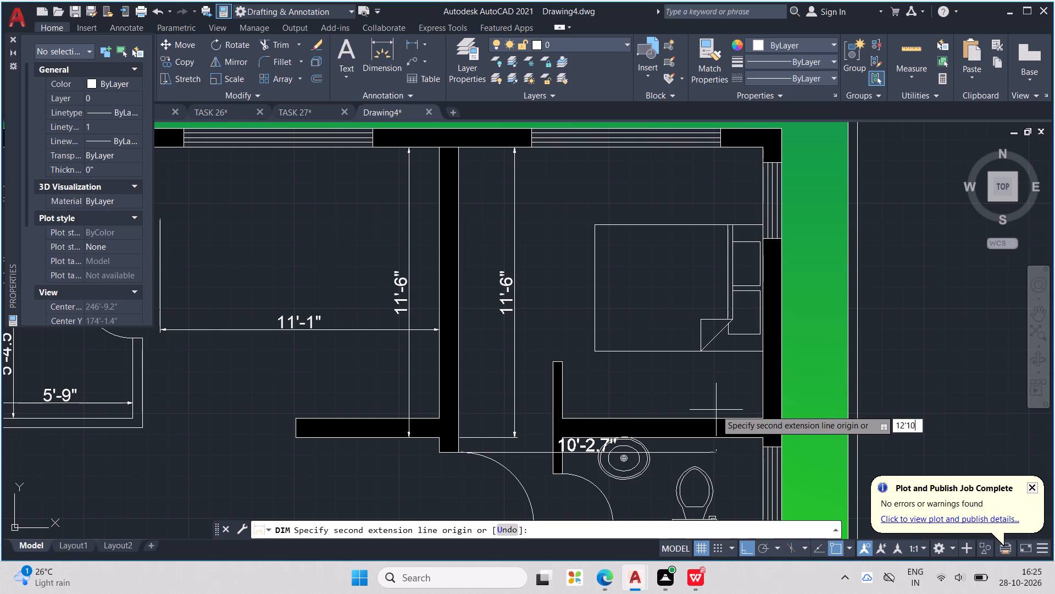
pyautogui.hotkey('shift', '"')
pyautogui.press('Return')
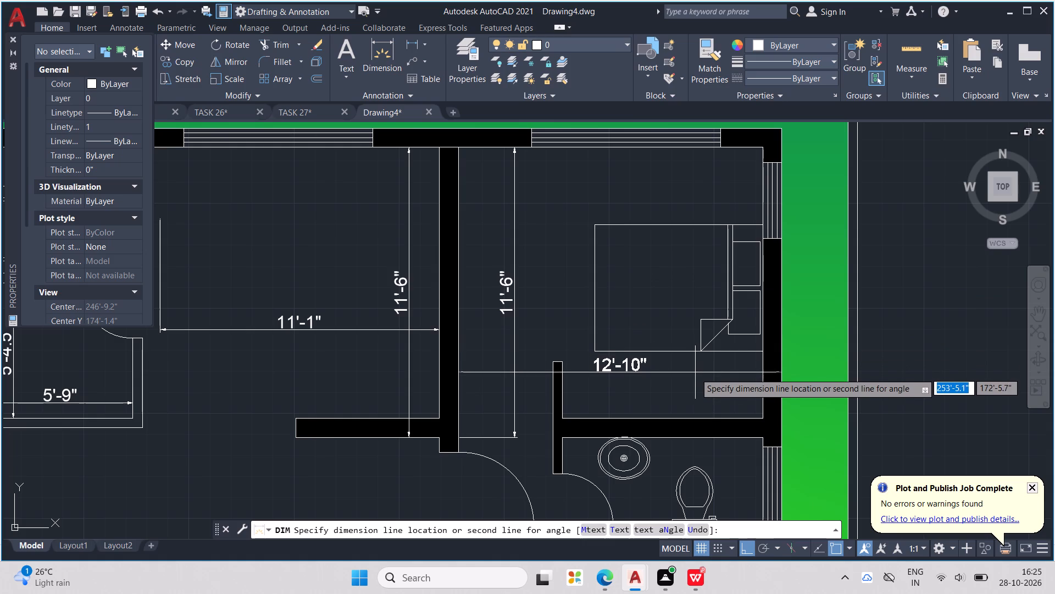
pyautogui.click(693, 348)
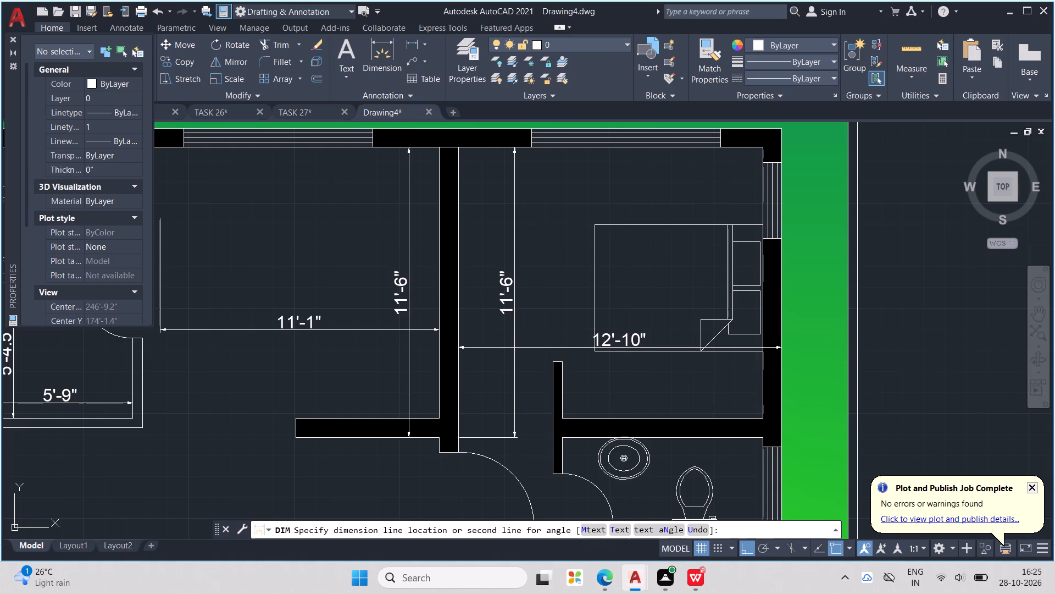
pyautogui.press('Escape')
# Move the bed north along the bedroom's east wall so it clears the 12'-10" dimension line.
pyautogui.click(737, 311)
pyautogui.click(736, 298)
pyautogui.click(722, 296)
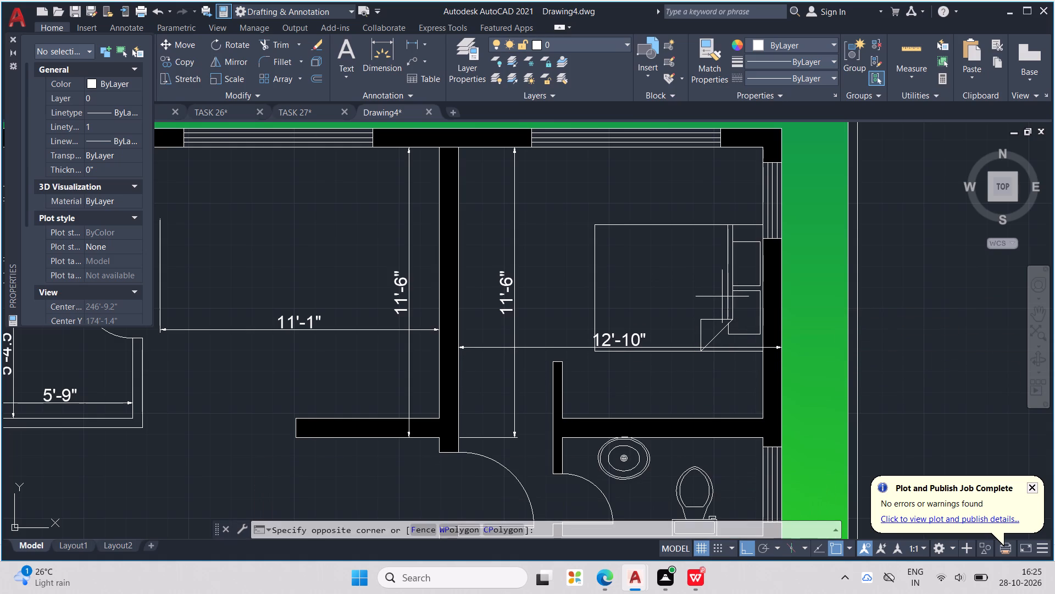
pyautogui.click(736, 276)
pyautogui.click(736, 276)
pyautogui.click(729, 290)
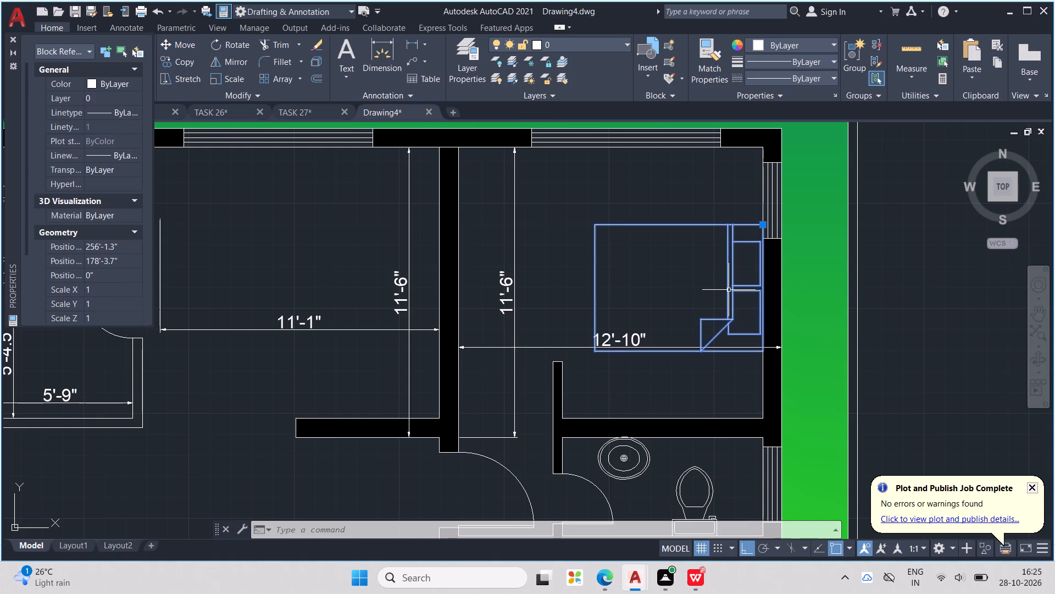
pyautogui.moveTo(761, 223); pyautogui.dragTo(760, 213)
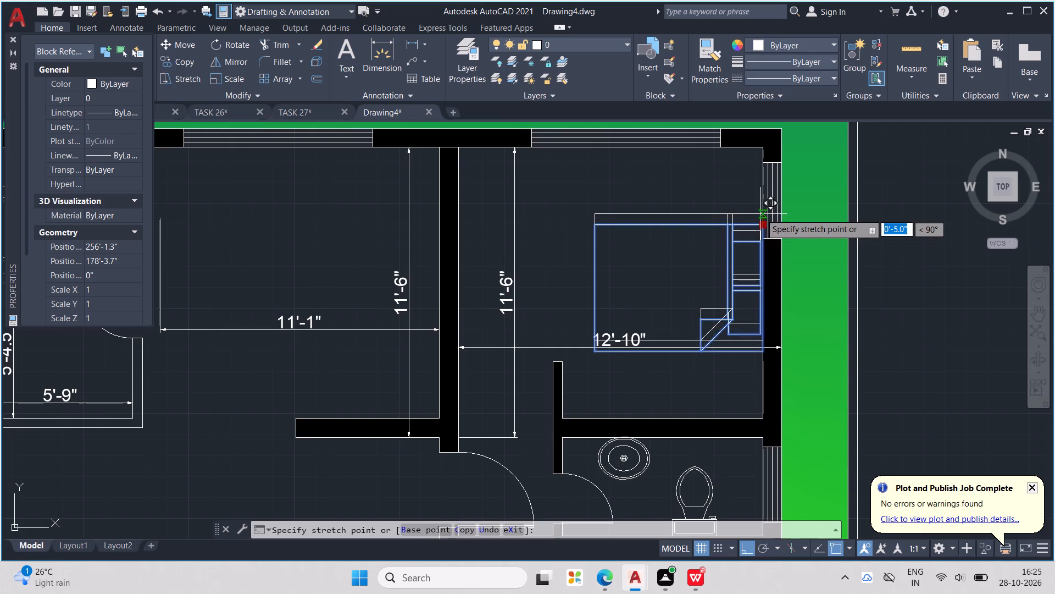
pyautogui.moveTo(760, 213); pyautogui.dragTo(760, 212)
pyautogui.click(760, 212)
pyautogui.press('Escape')
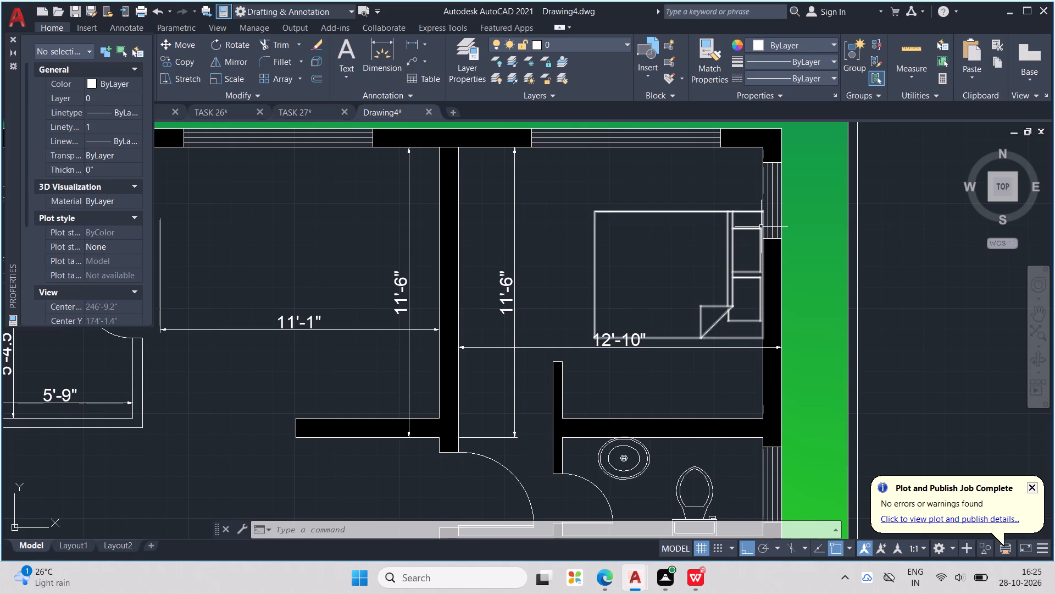
pyautogui.click(761, 227)
pyautogui.moveTo(764, 212); pyautogui.dragTo(764, 200)
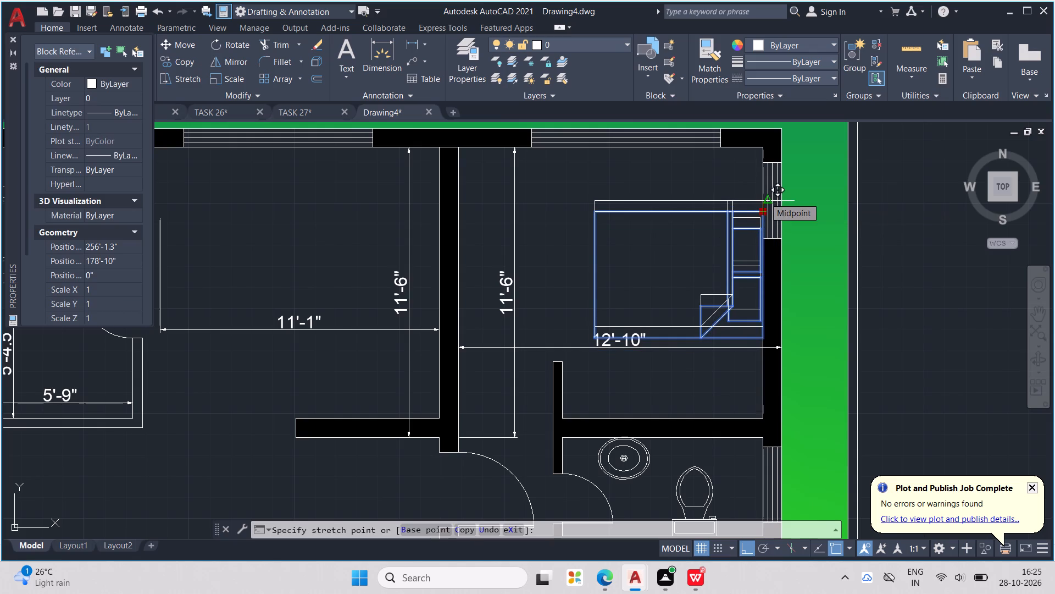
pyautogui.scroll(2, 765, 197)
pyautogui.click(750, 182)
pyautogui.press('Escape')
pyautogui.press('Escape')
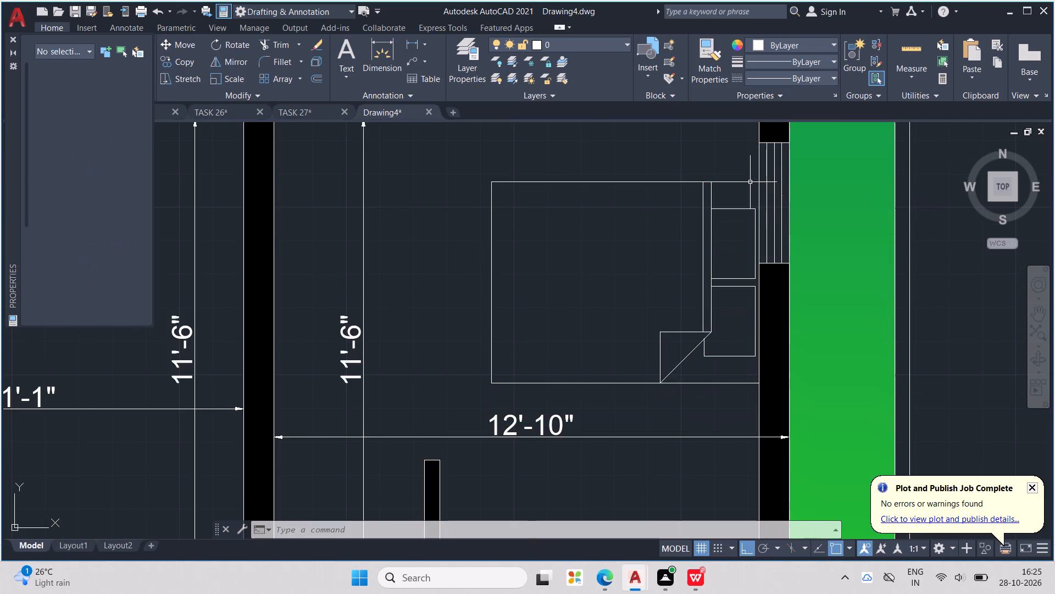
pyautogui.scroll(-2, 757, 200)
pyautogui.press('Escape')
pyautogui.press('Escape')
pyautogui.scroll(-1, 720, 264)
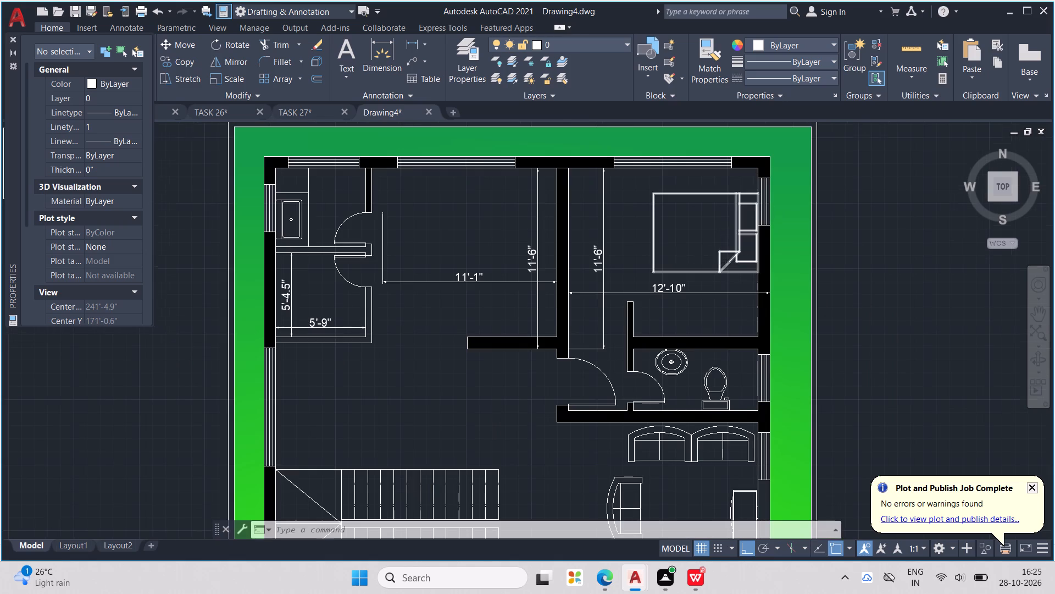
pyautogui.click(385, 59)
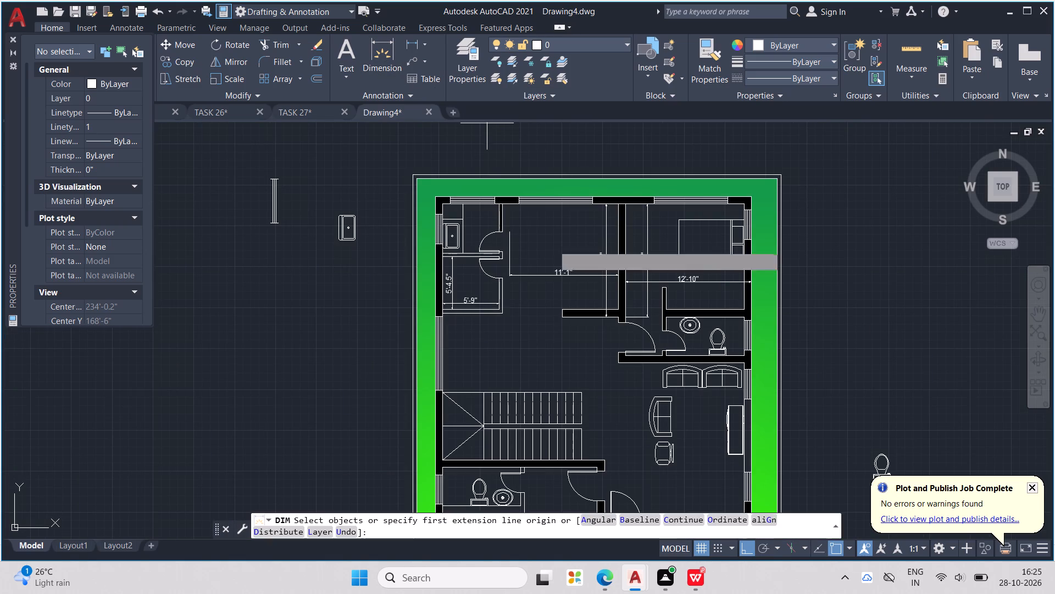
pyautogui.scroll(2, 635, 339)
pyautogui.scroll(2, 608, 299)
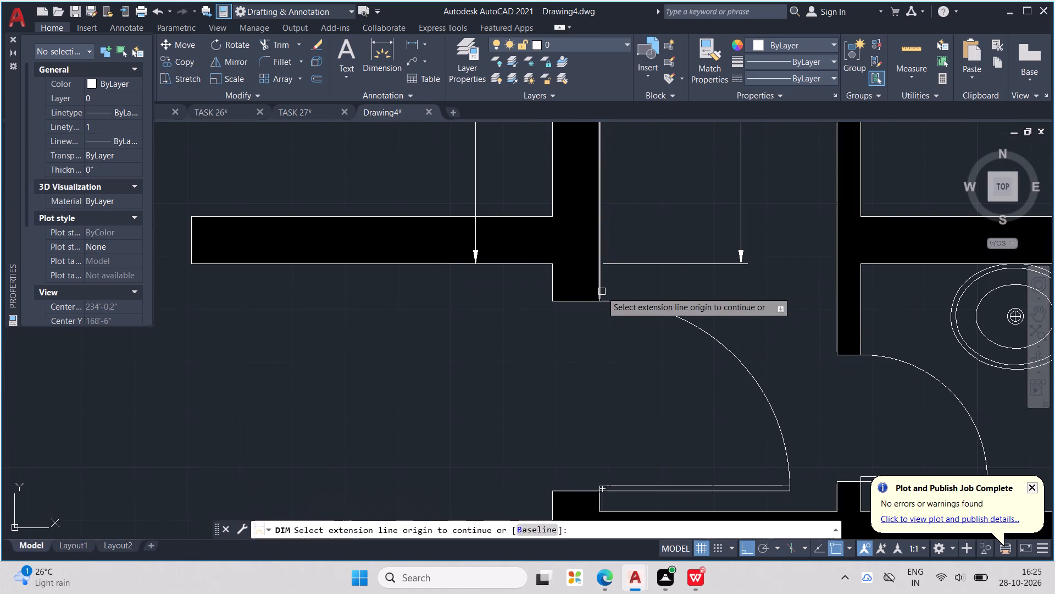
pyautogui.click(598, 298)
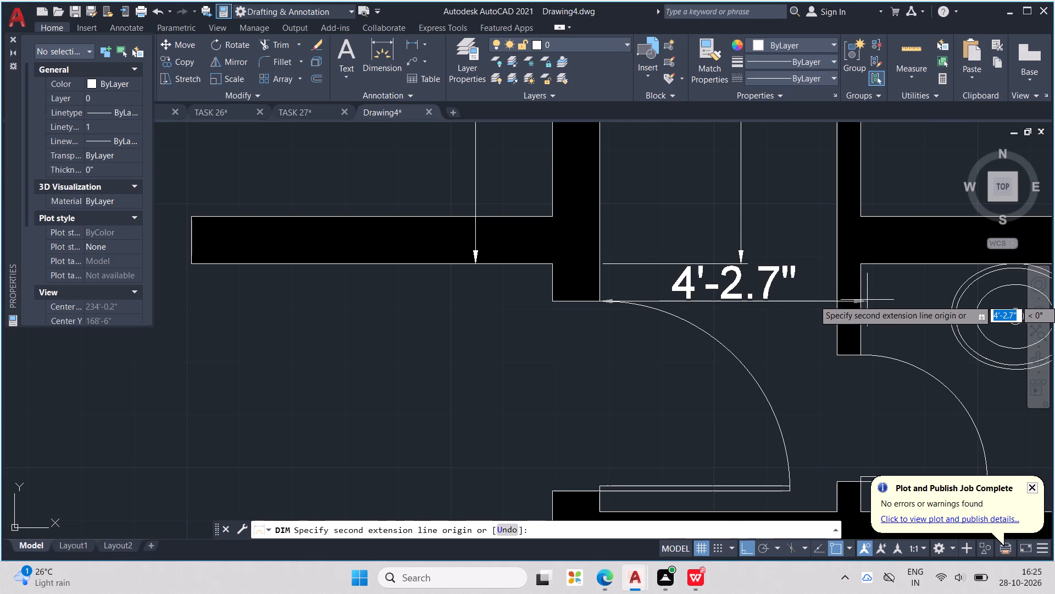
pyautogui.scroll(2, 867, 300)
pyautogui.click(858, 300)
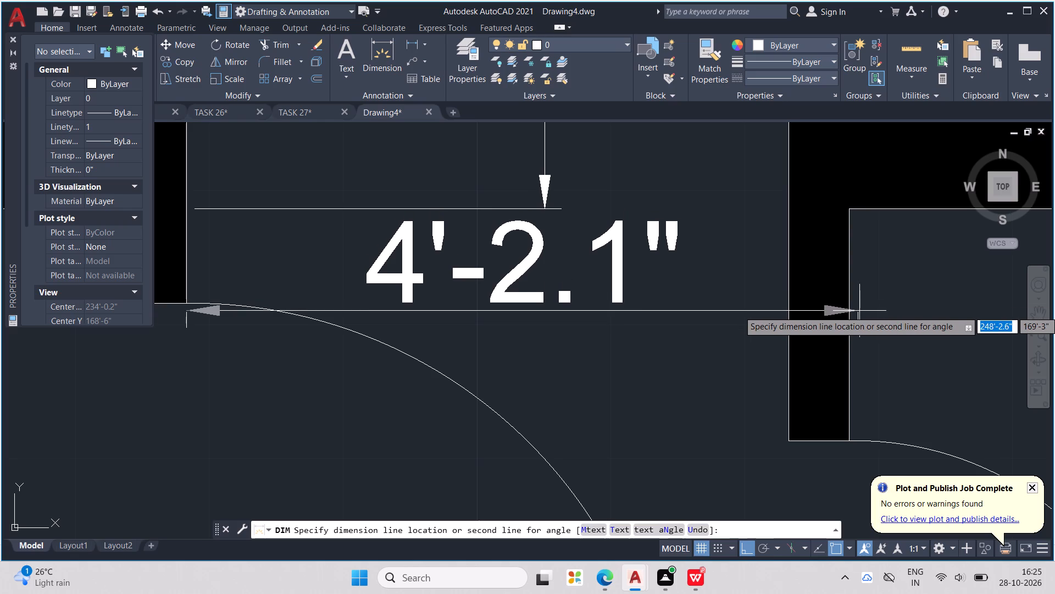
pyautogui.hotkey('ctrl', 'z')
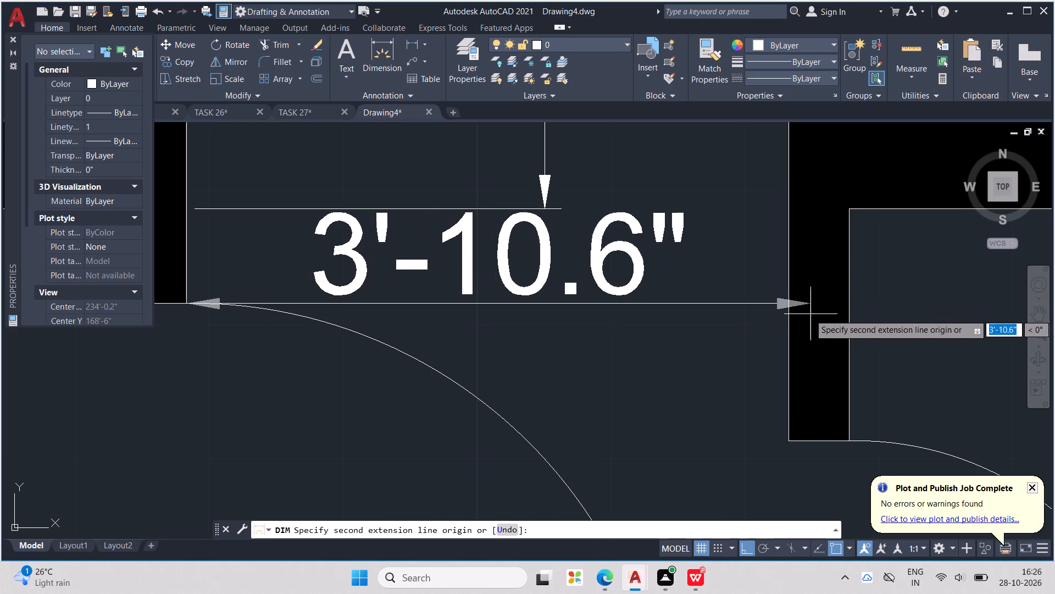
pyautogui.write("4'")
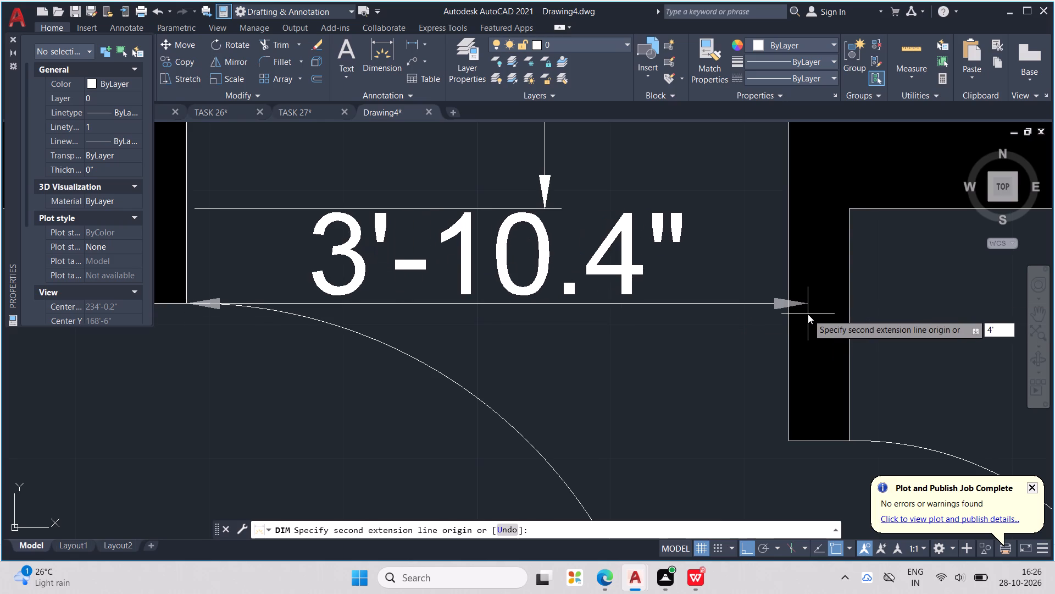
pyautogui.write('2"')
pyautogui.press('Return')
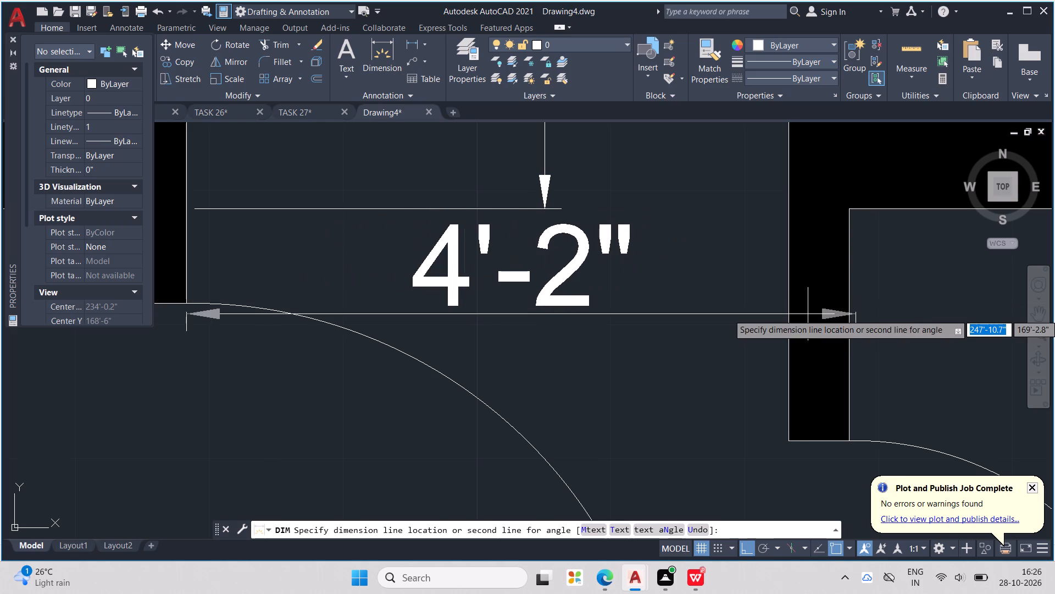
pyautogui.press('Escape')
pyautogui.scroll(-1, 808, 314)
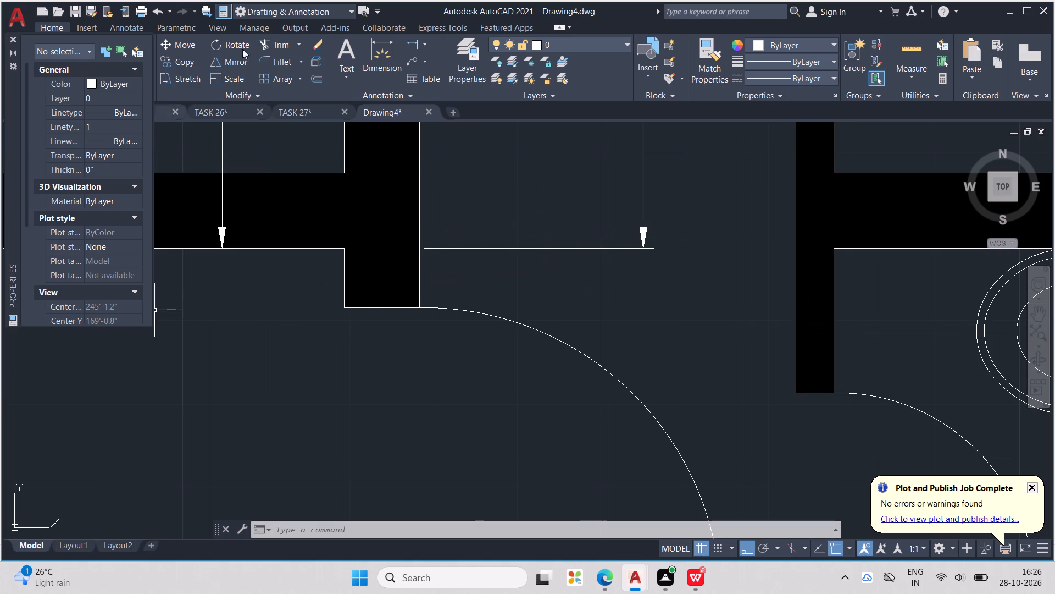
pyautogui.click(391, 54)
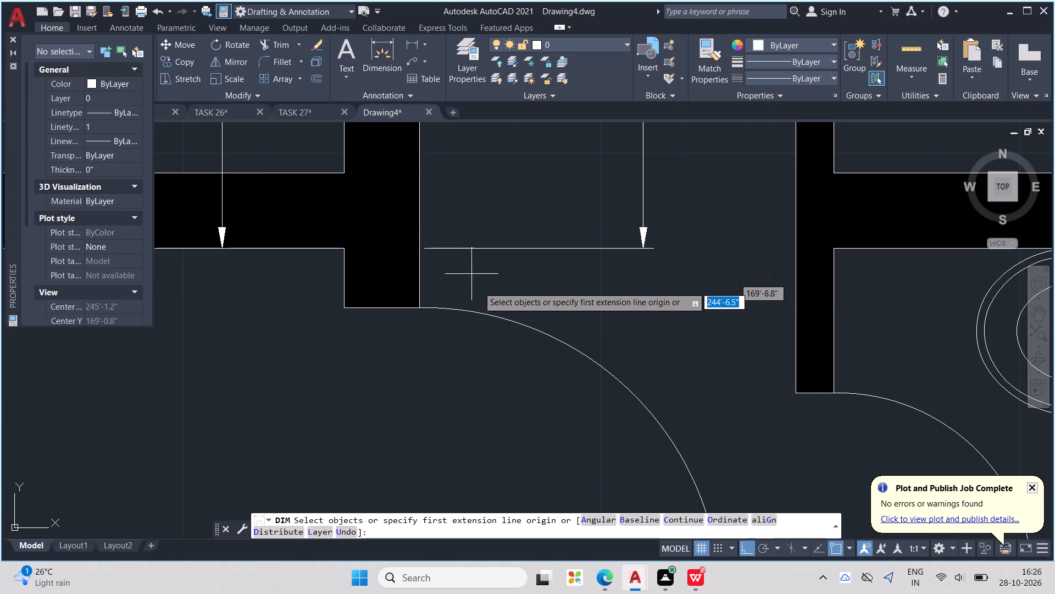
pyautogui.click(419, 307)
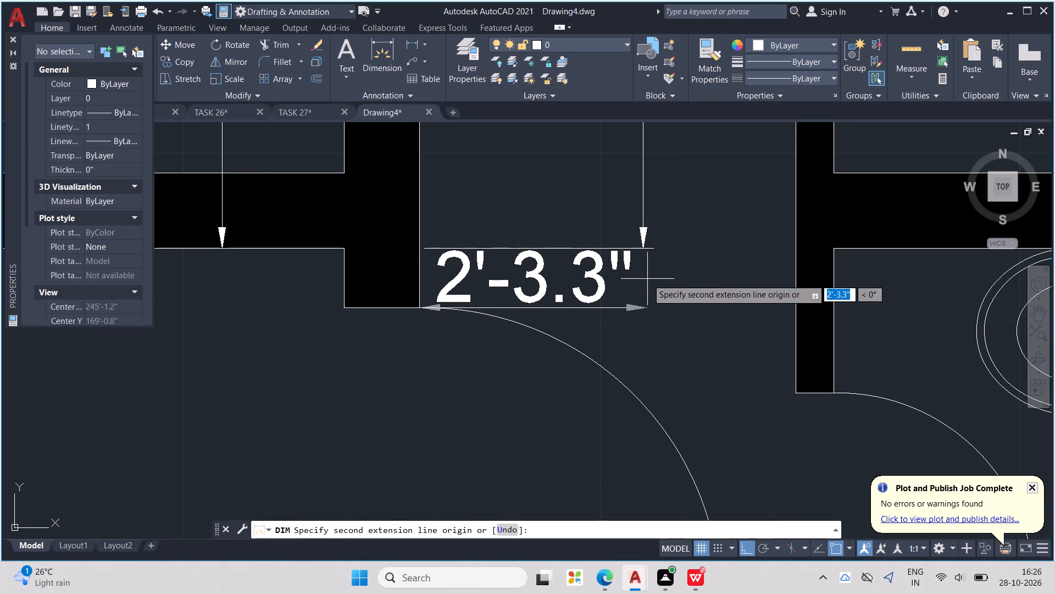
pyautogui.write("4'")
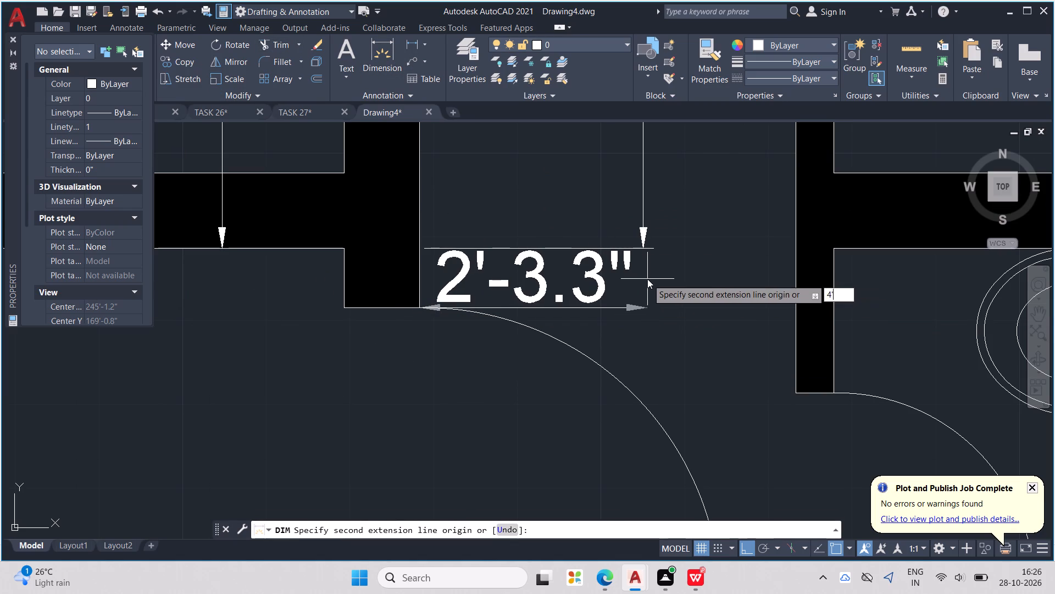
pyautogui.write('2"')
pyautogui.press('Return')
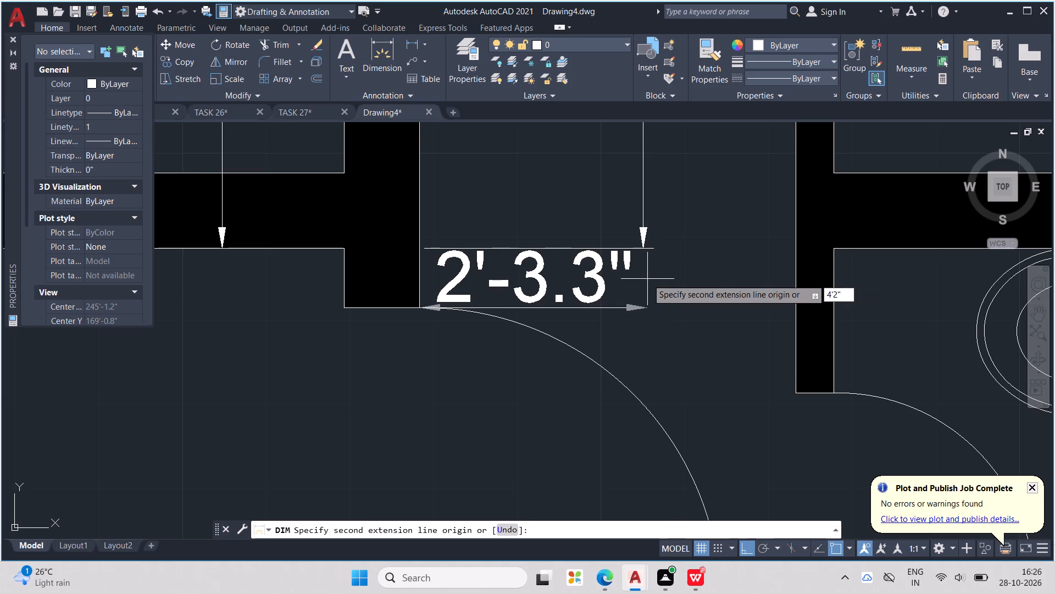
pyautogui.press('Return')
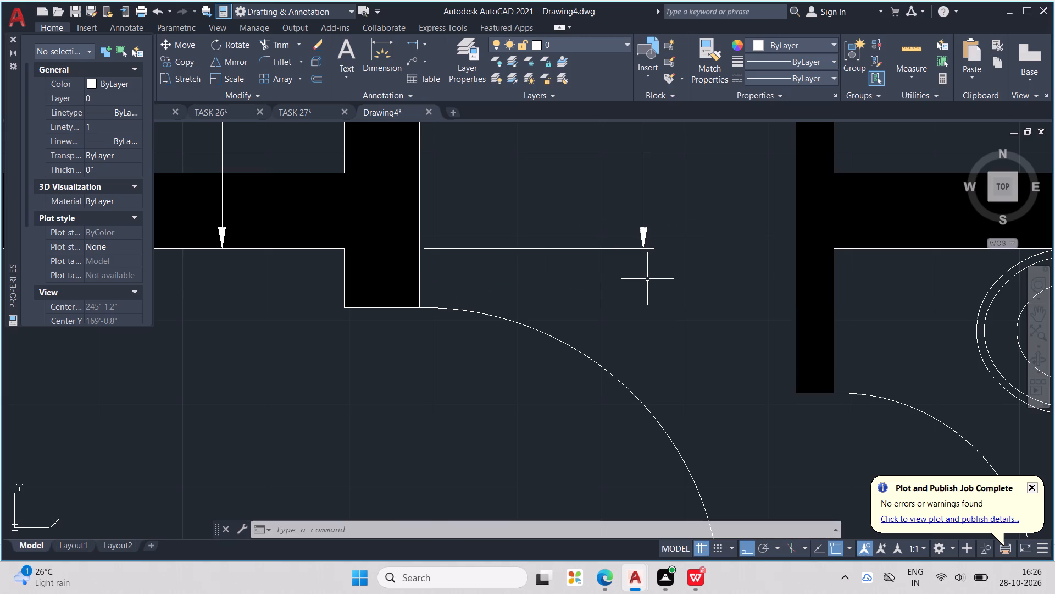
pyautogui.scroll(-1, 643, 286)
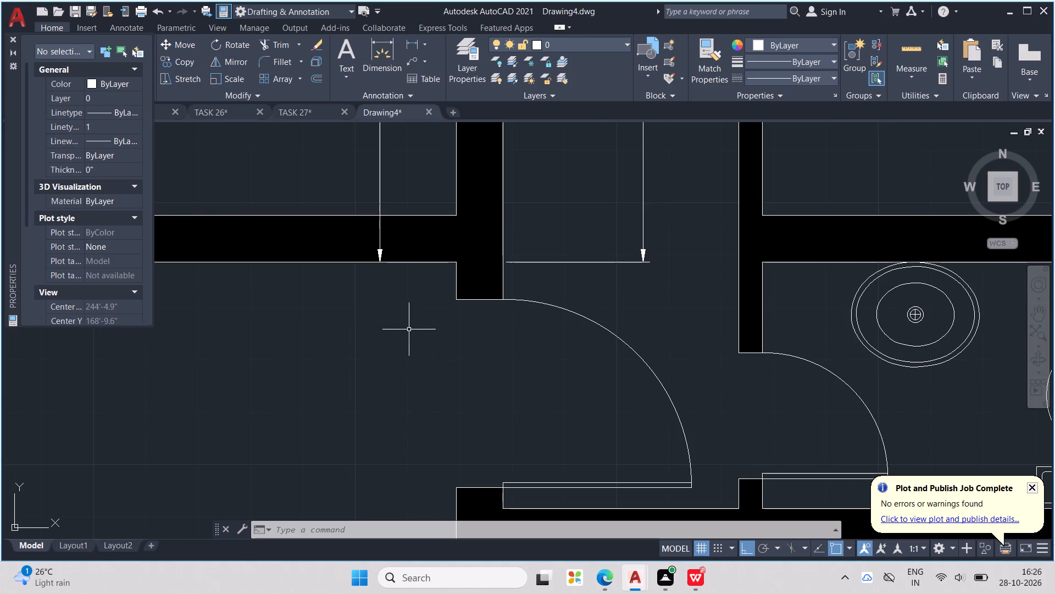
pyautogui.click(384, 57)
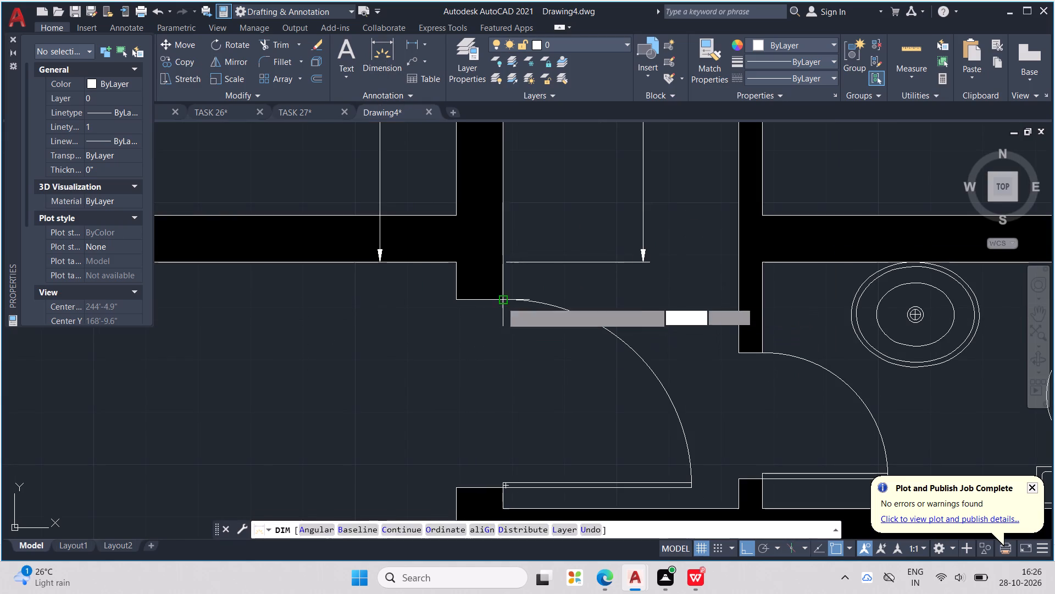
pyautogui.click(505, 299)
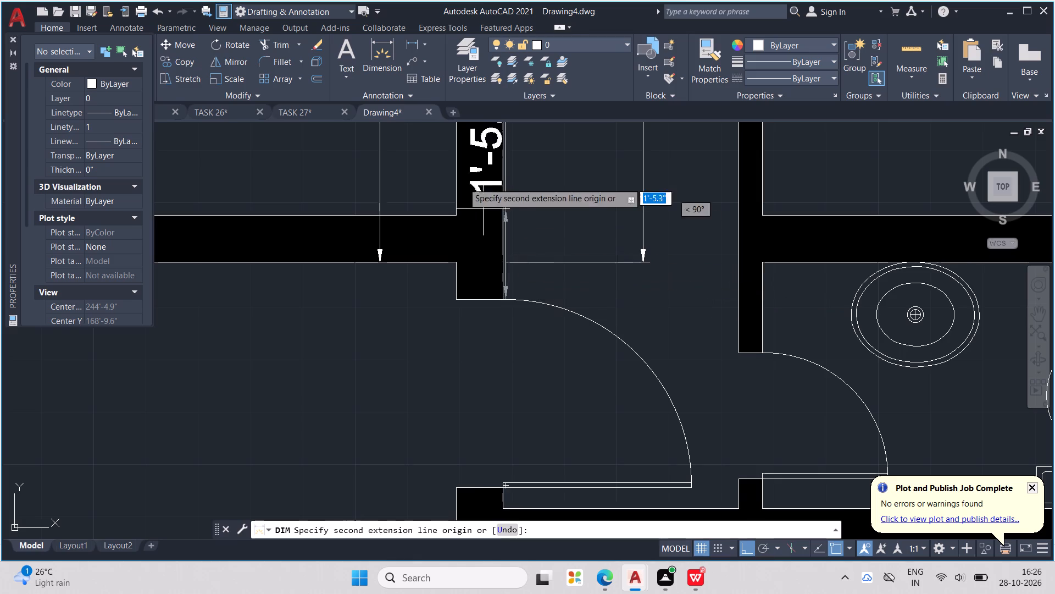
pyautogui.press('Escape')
# Add a horizontal 4'2" dimension running east from the wall corner at the bedroom door, placing it level with the wall end above the door swing.
pyautogui.click(371, 54)
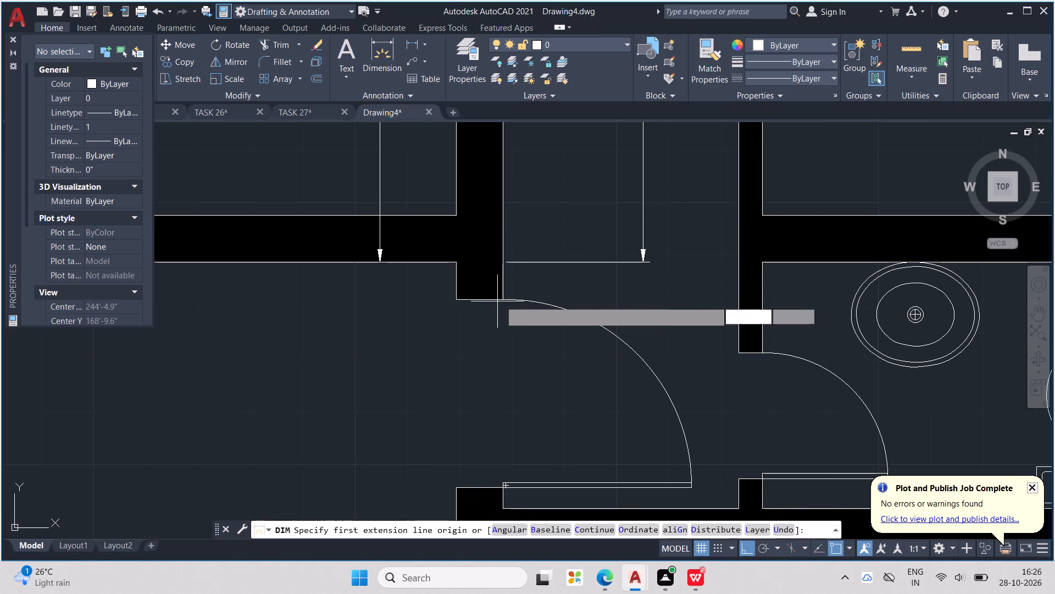
pyautogui.click(500, 301)
pyautogui.write("4'")
pyautogui.write('2"')
pyautogui.press('Return')
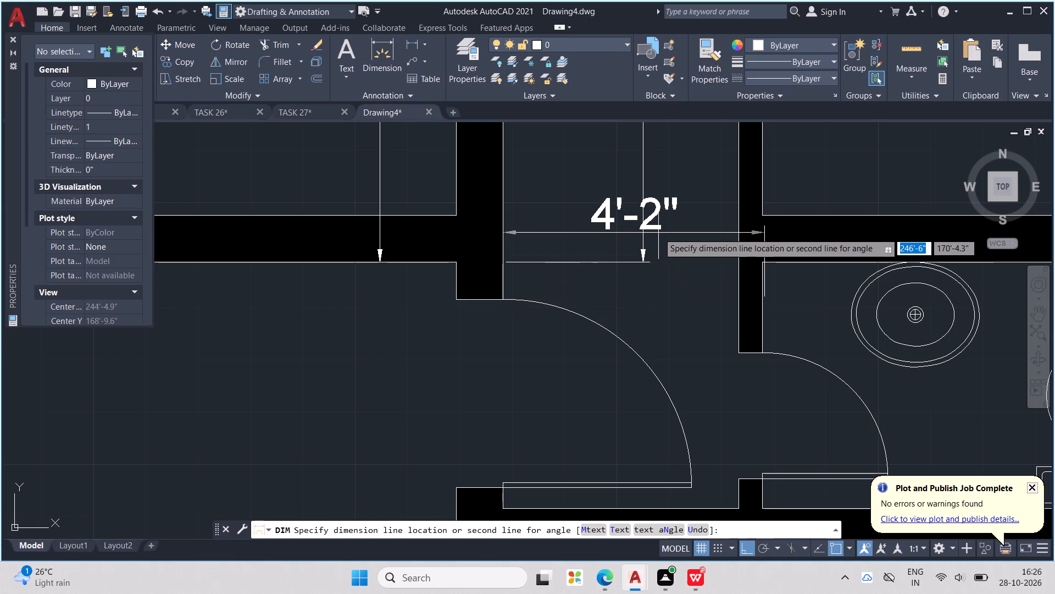
pyautogui.click(675, 296)
# Dimension the adjoining bathroom's east-west width from the east wall's inner face to the west partition's outer face, placing the dimension across the washbasin.
pyautogui.moveTo(675, 295); pyautogui.dragTo(637, 273, button='middle')
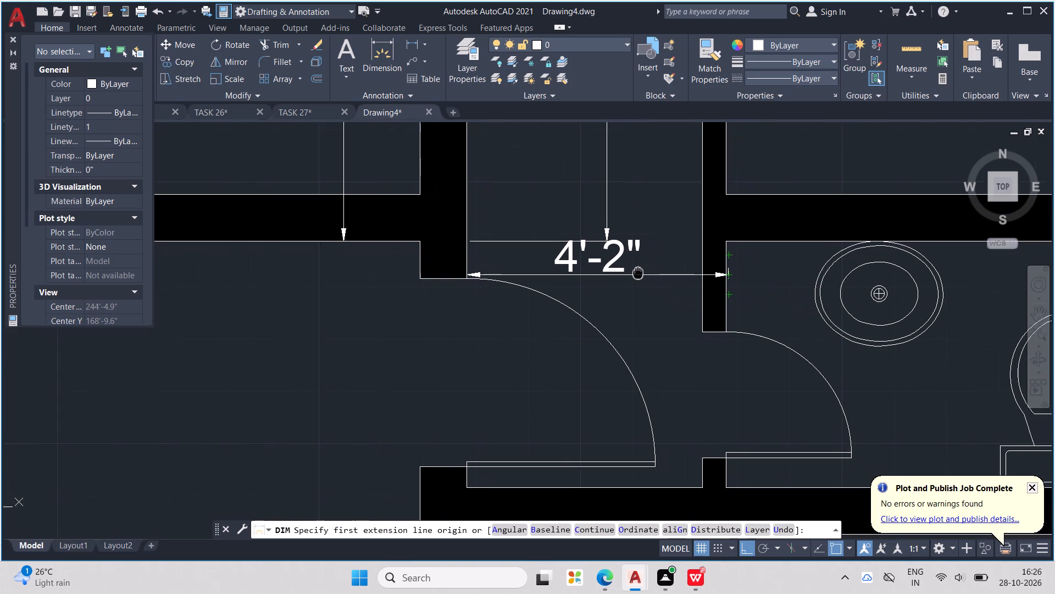
pyautogui.moveTo(637, 273); pyautogui.dragTo(615, 270, button='middle')
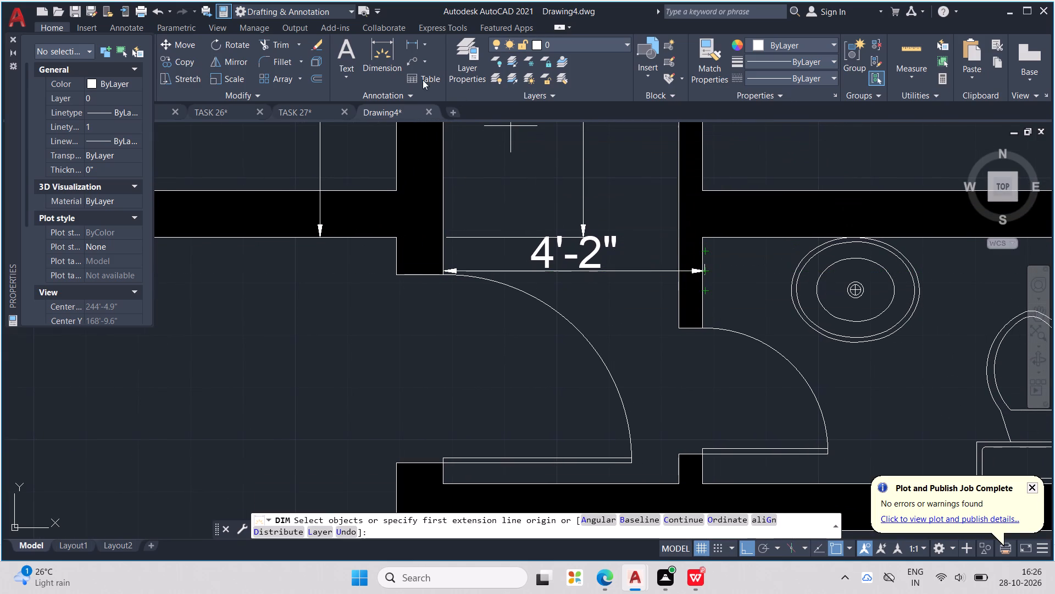
pyautogui.moveTo(686, 282); pyautogui.dragTo(264, 351, button='middle')
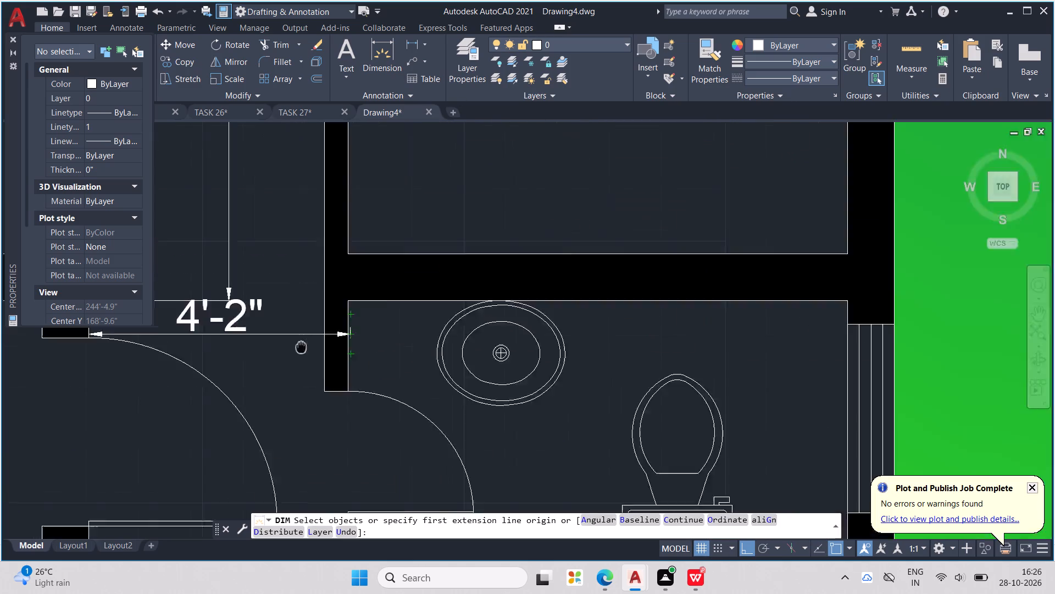
pyautogui.moveTo(264, 351); pyautogui.dragTo(245, 355, button='middle')
pyautogui.click(758, 313)
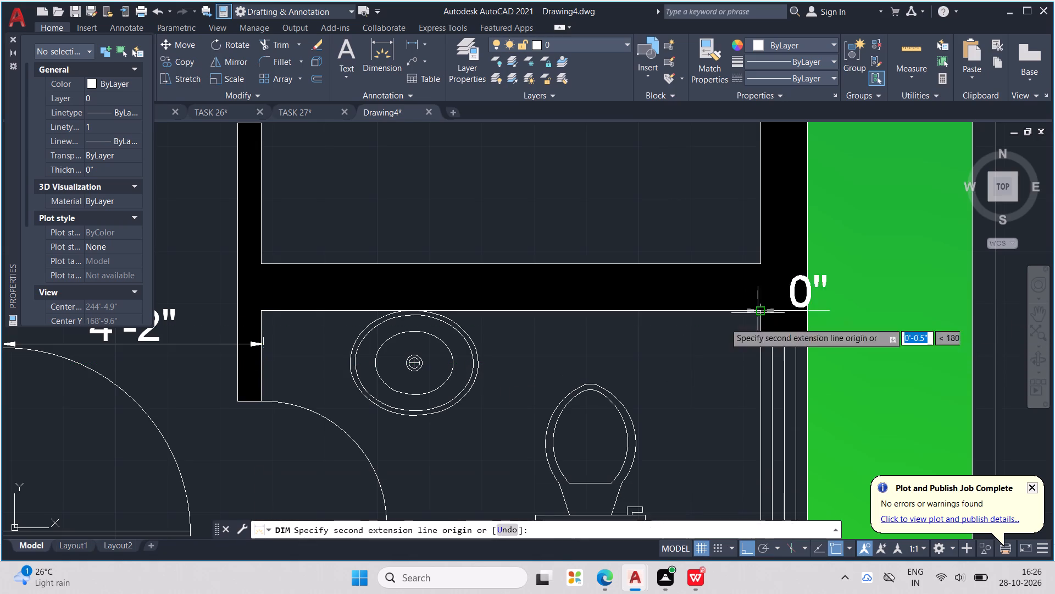
pyautogui.moveTo(481, 376); pyautogui.dragTo(791, 334, button='middle')
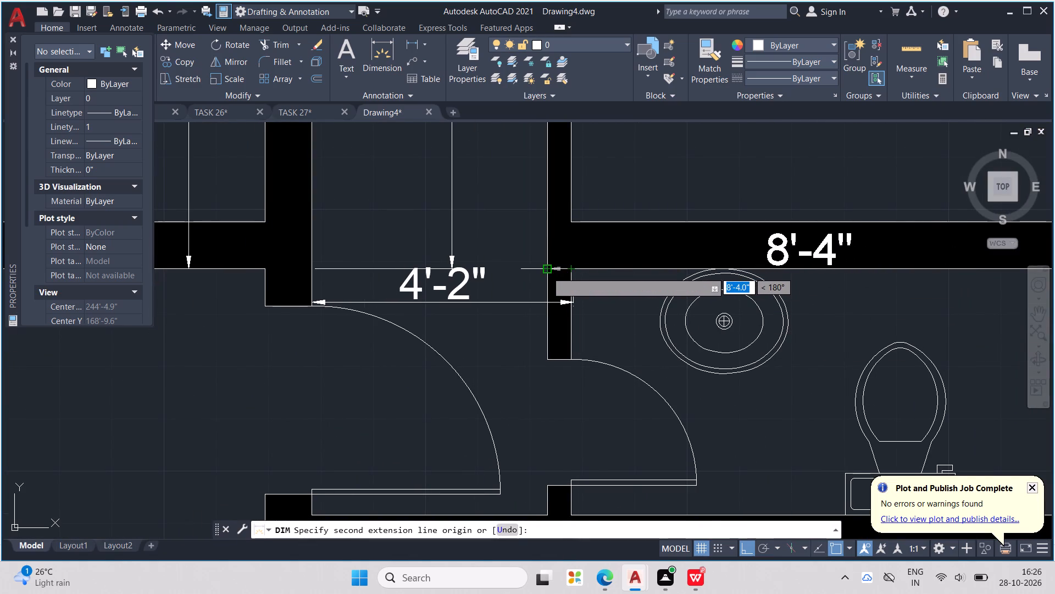
pyautogui.click(547, 272)
pyautogui.moveTo(586, 329); pyautogui.dragTo(500, 313, button='middle')
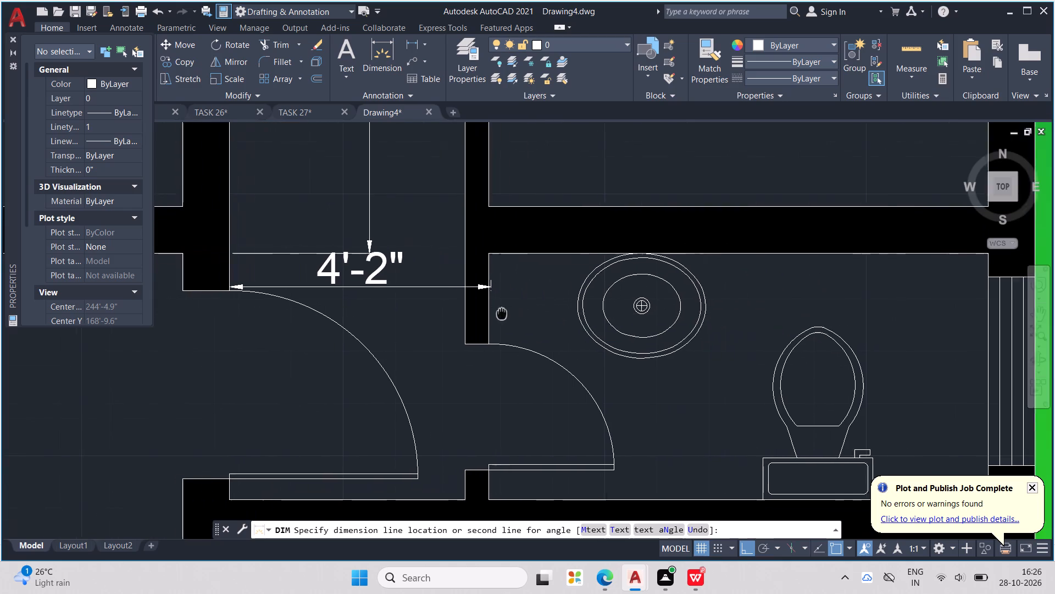
pyautogui.moveTo(500, 313); pyautogui.dragTo(482, 312, button='middle')
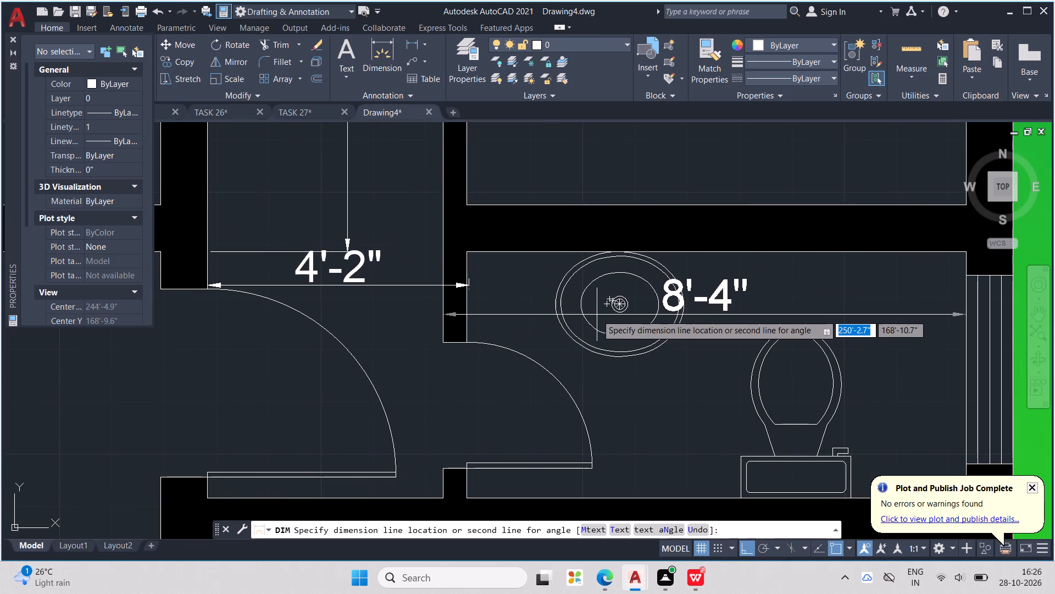
pyautogui.moveTo(625, 304); pyautogui.dragTo(560, 307, button='middle')
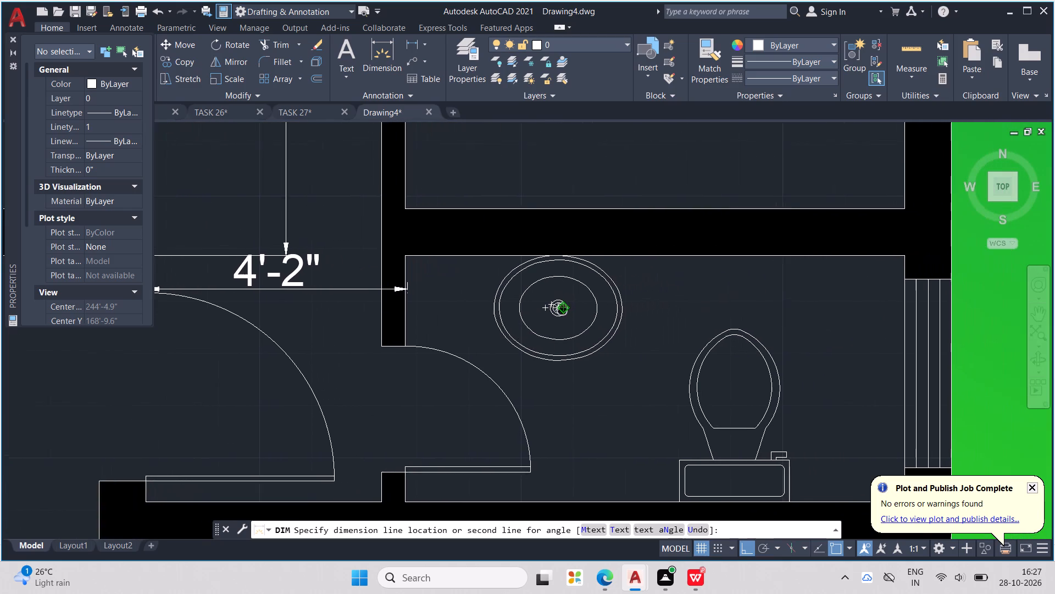
pyautogui.moveTo(560, 307); pyautogui.dragTo(538, 314, button='middle')
pyautogui.click(573, 314)
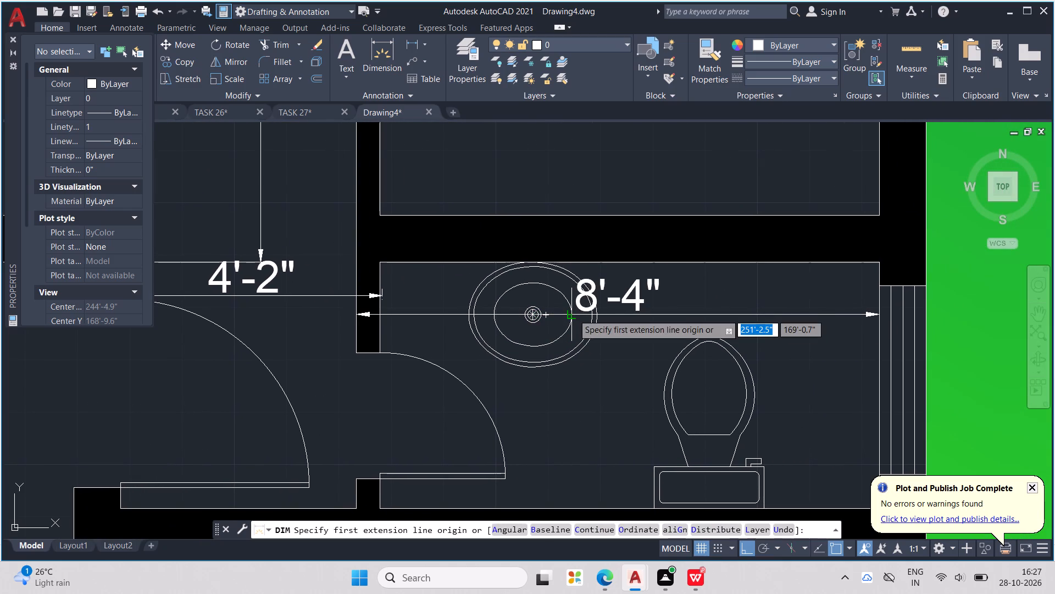
pyautogui.press('Escape')
pyautogui.press('Escape')
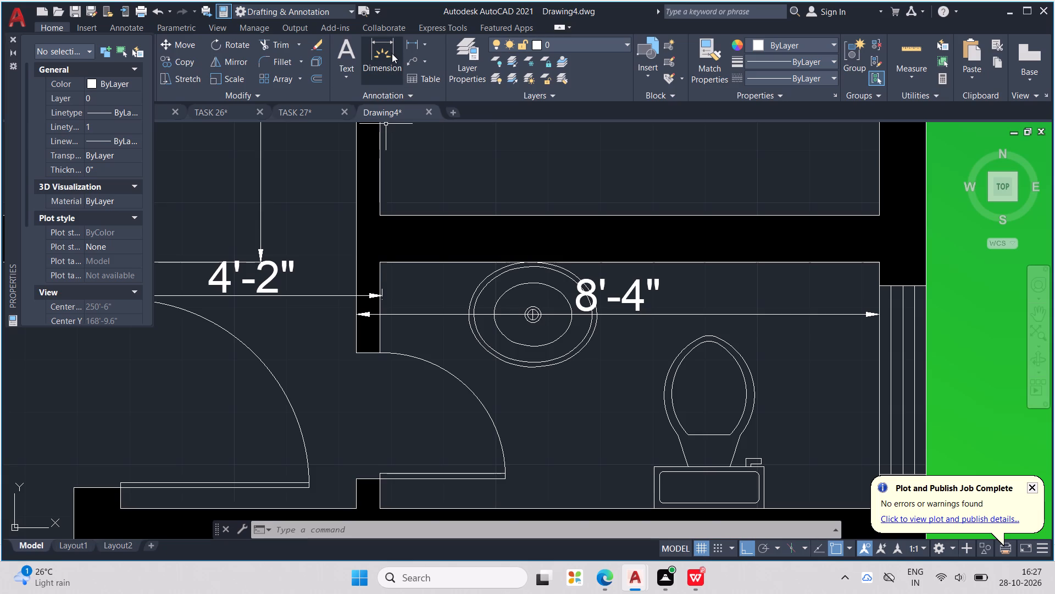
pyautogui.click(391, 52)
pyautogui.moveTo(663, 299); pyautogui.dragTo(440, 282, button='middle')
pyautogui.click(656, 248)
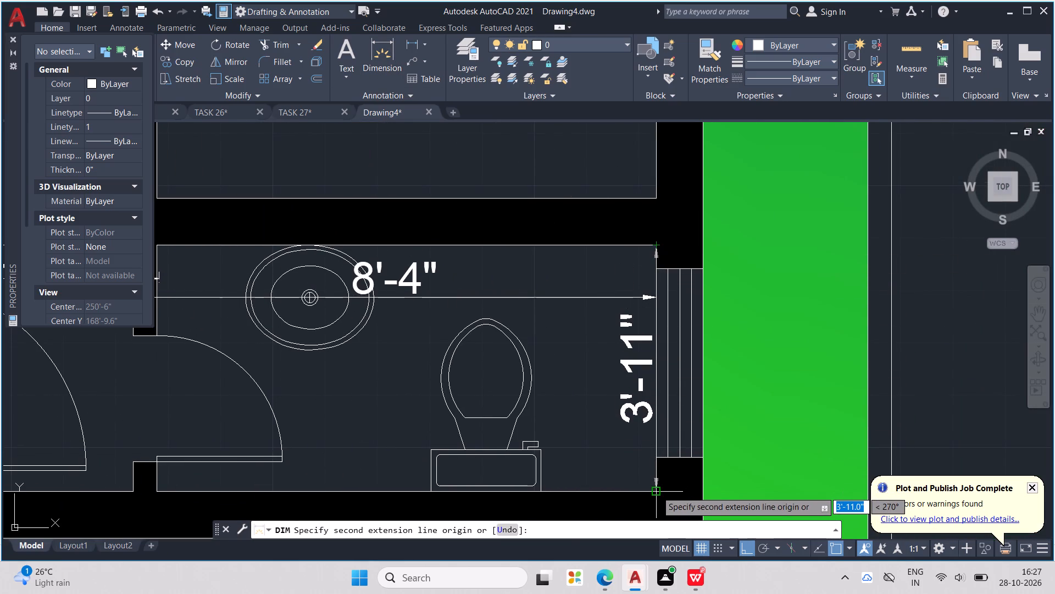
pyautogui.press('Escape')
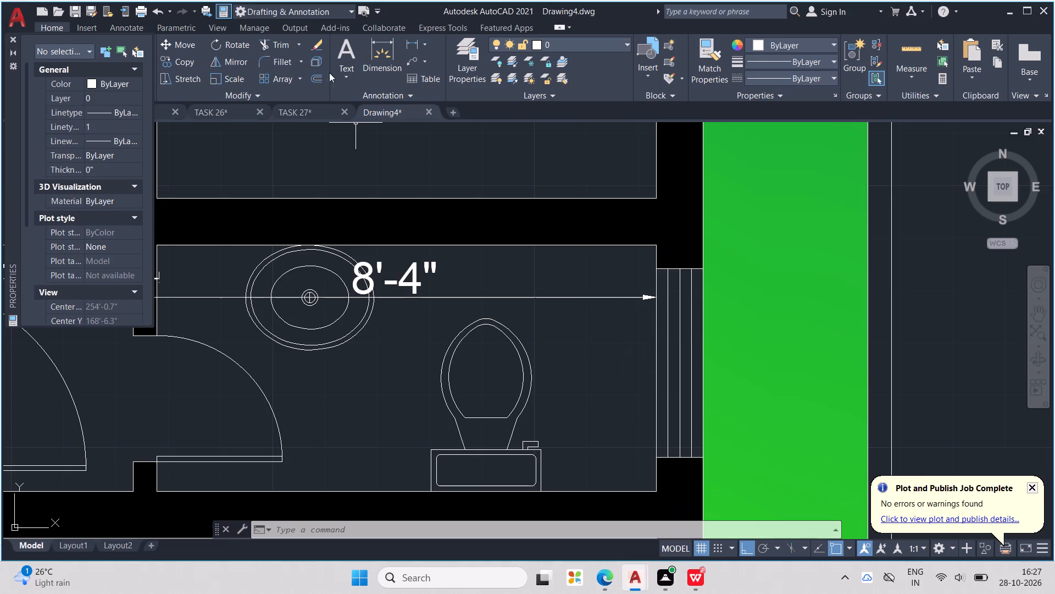
# Add a vertical 4'8" dimension running south from the bedroom's southeast inner corner, placing it between the bathroom toilet and the east wall.
pyautogui.click(388, 47)
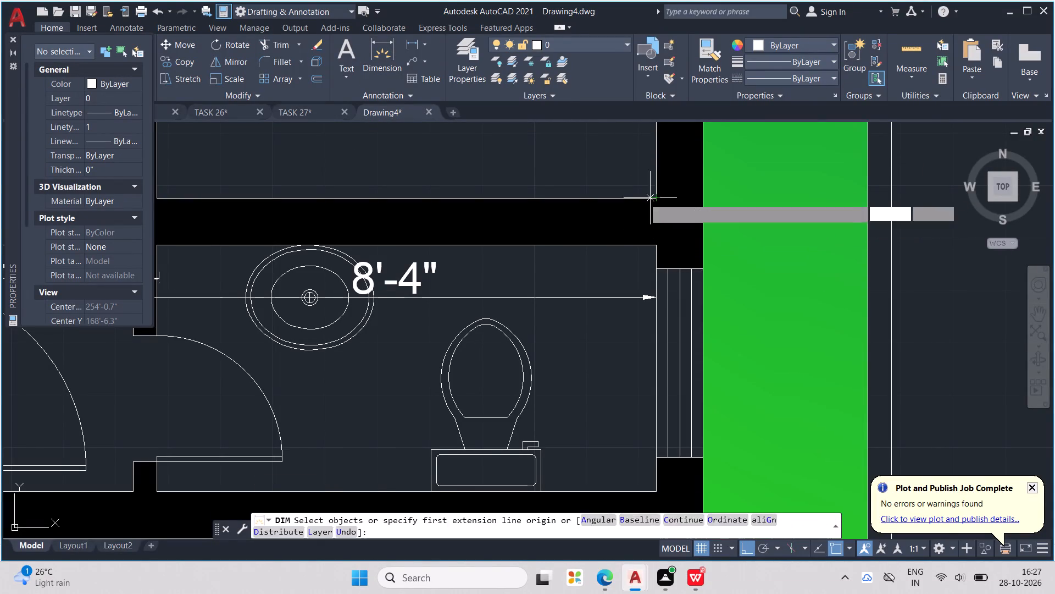
pyautogui.click(658, 201)
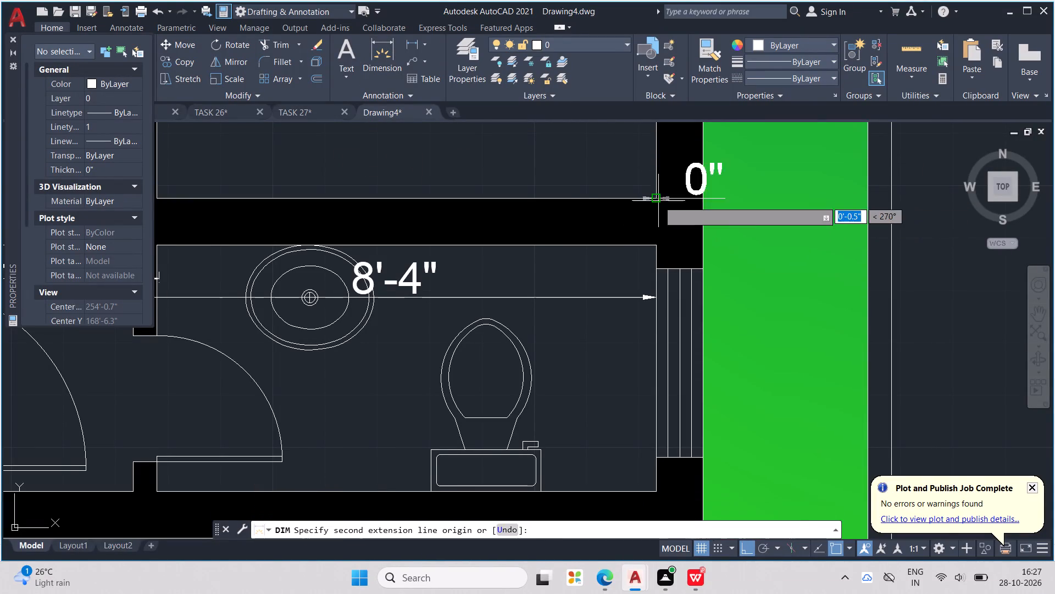
pyautogui.moveTo(626, 333); pyautogui.dragTo(581, 247, button='middle')
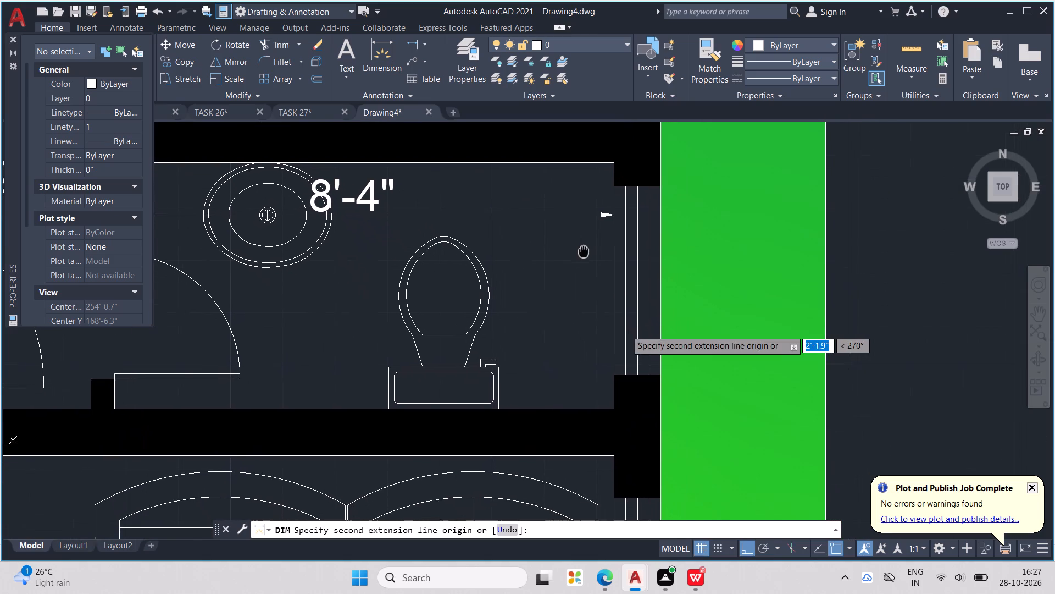
pyautogui.moveTo(581, 247); pyautogui.dragTo(581, 246, button='middle')
pyautogui.write("4'")
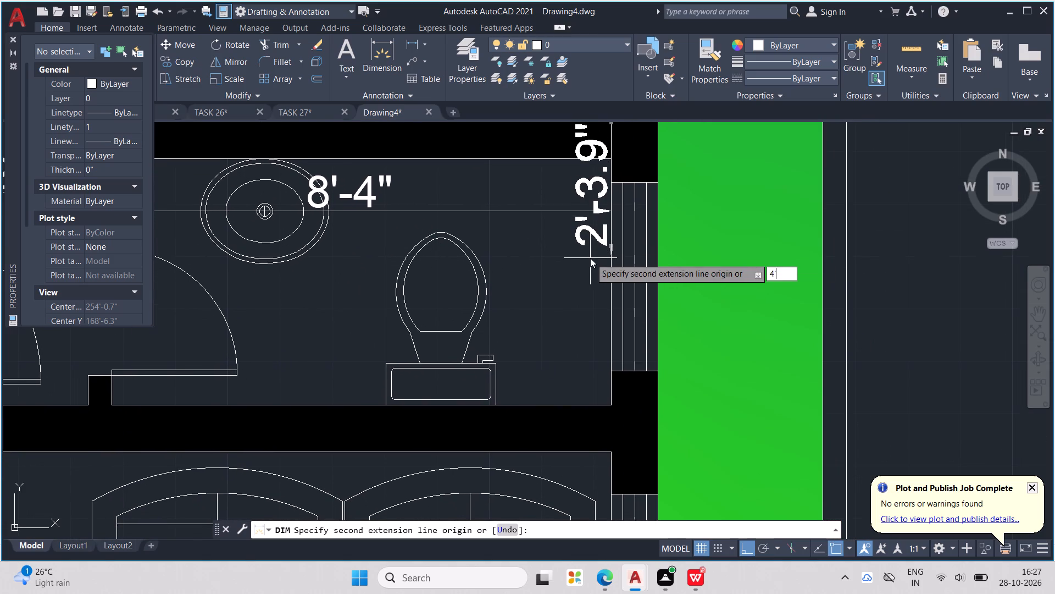
pyautogui.write('8"')
pyautogui.press('Return')
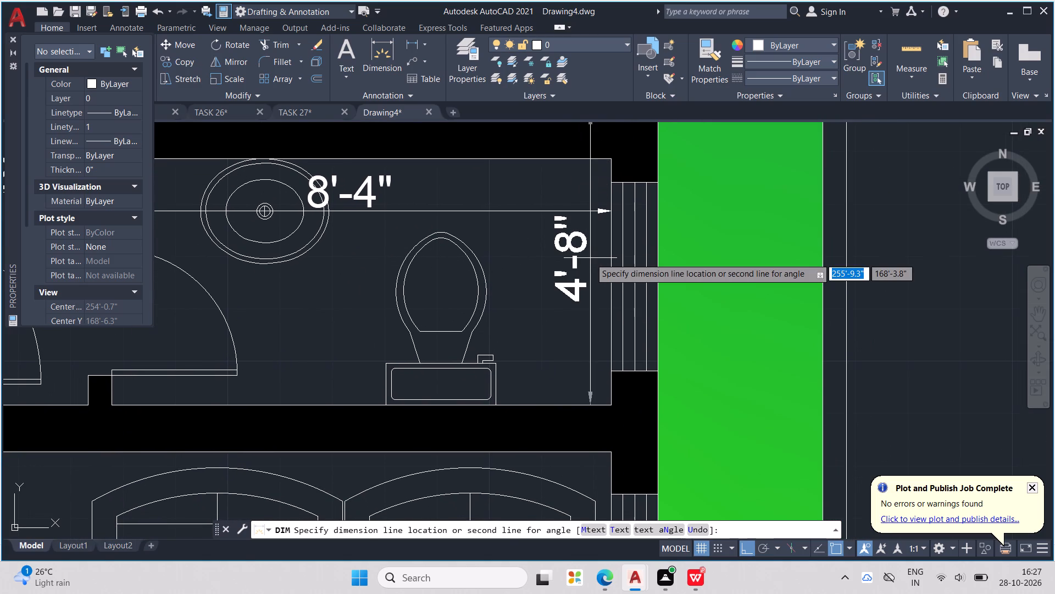
pyautogui.click(559, 274)
pyautogui.scroll(-2, 581, 269)
pyautogui.press('Escape')
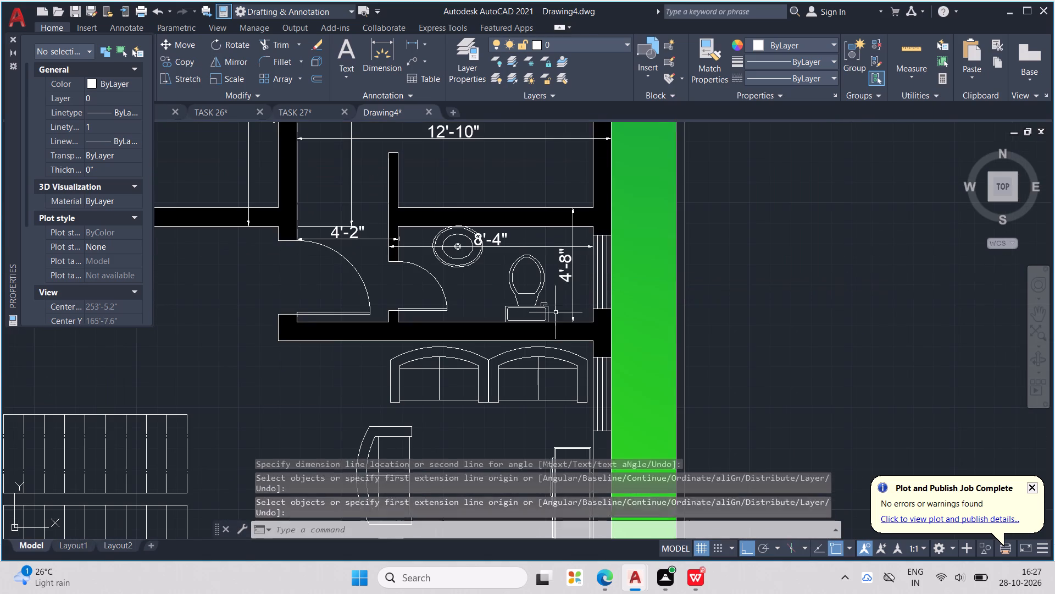
pyautogui.press('Escape')
pyautogui.press('Escape')
pyautogui.press('Escape')
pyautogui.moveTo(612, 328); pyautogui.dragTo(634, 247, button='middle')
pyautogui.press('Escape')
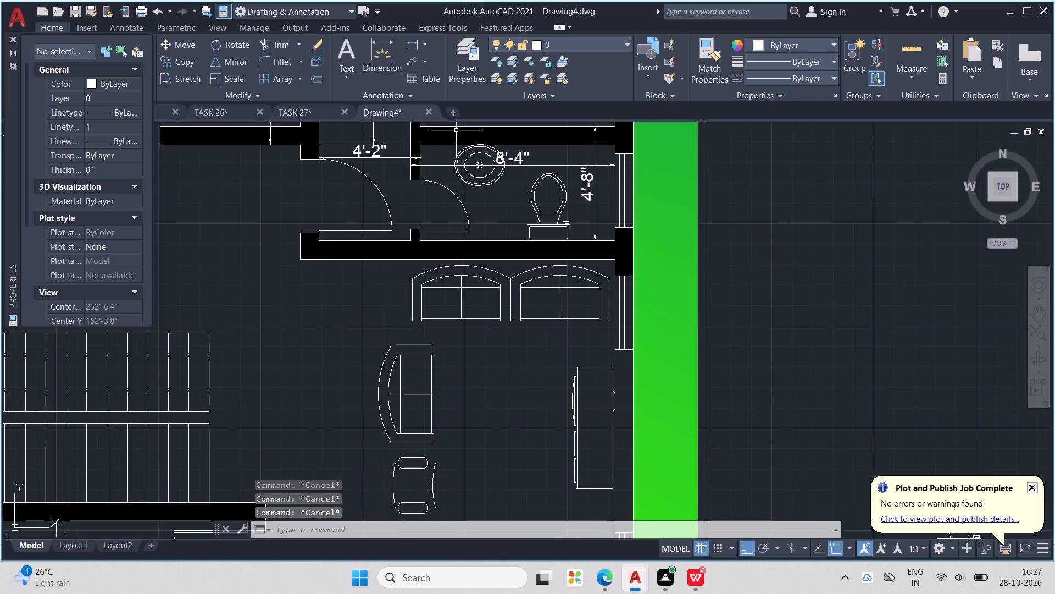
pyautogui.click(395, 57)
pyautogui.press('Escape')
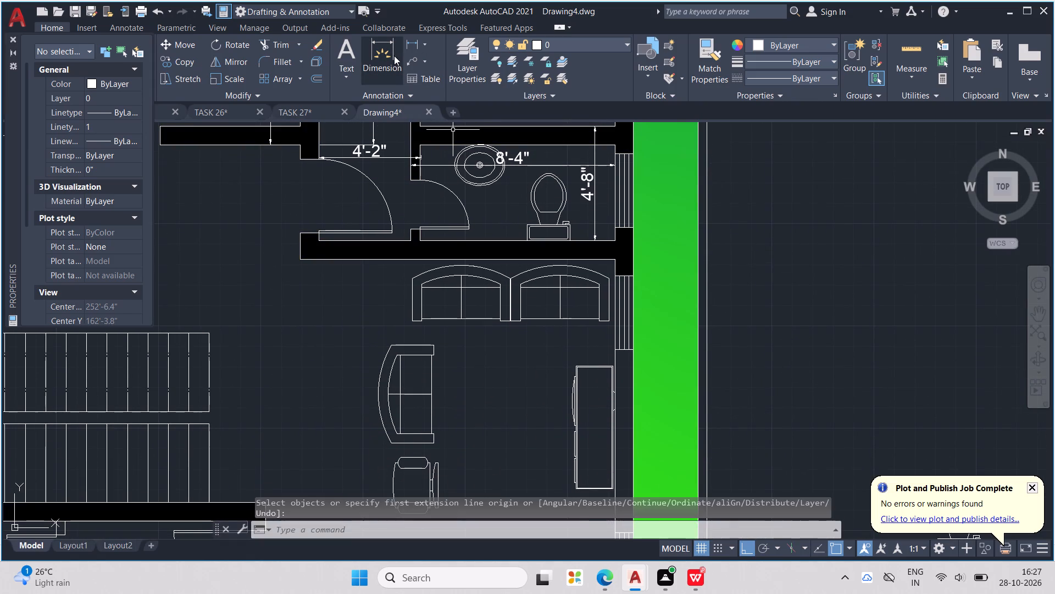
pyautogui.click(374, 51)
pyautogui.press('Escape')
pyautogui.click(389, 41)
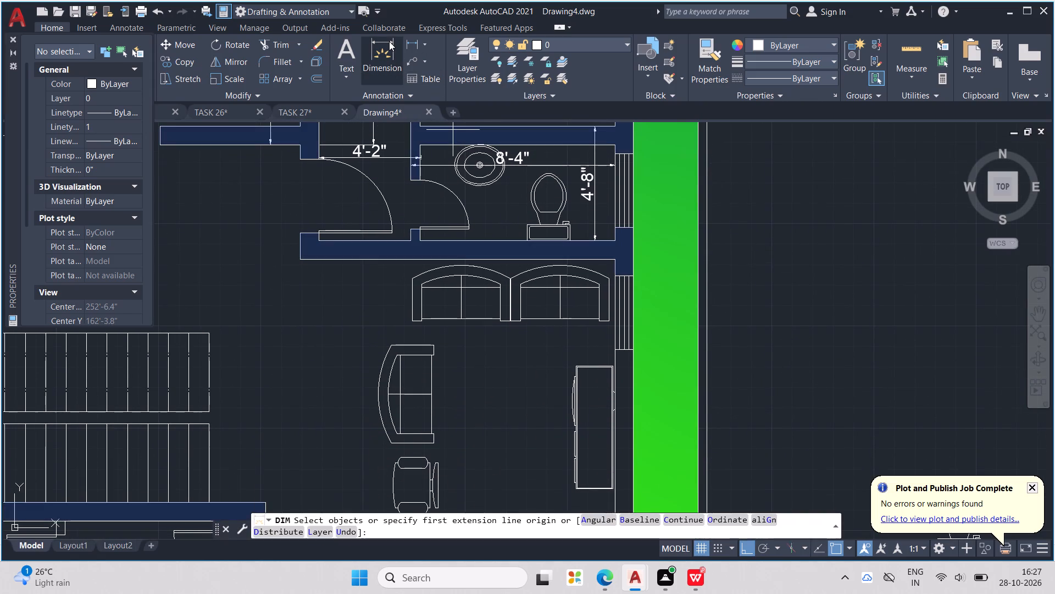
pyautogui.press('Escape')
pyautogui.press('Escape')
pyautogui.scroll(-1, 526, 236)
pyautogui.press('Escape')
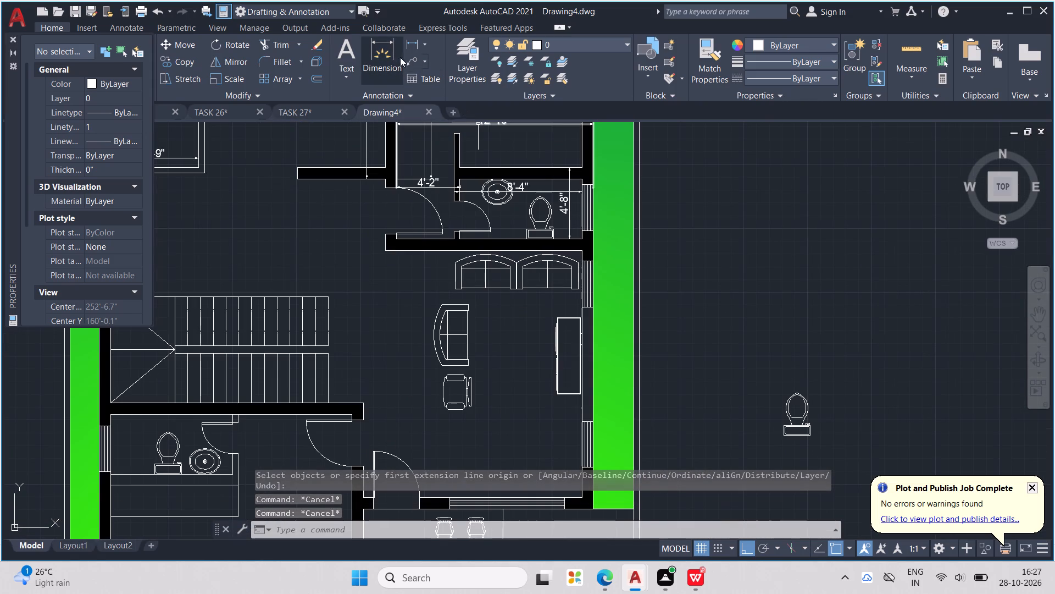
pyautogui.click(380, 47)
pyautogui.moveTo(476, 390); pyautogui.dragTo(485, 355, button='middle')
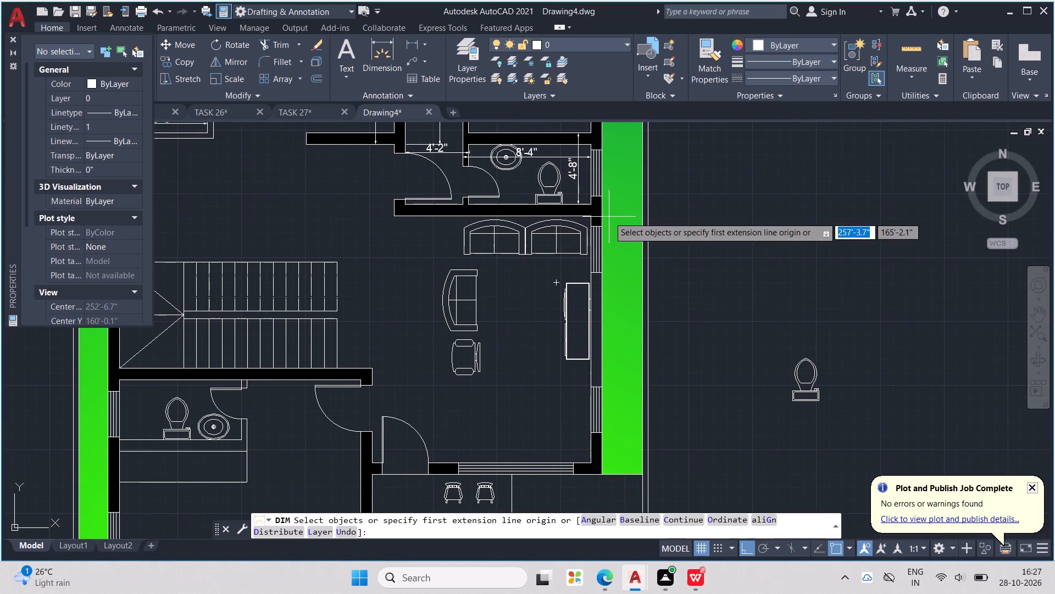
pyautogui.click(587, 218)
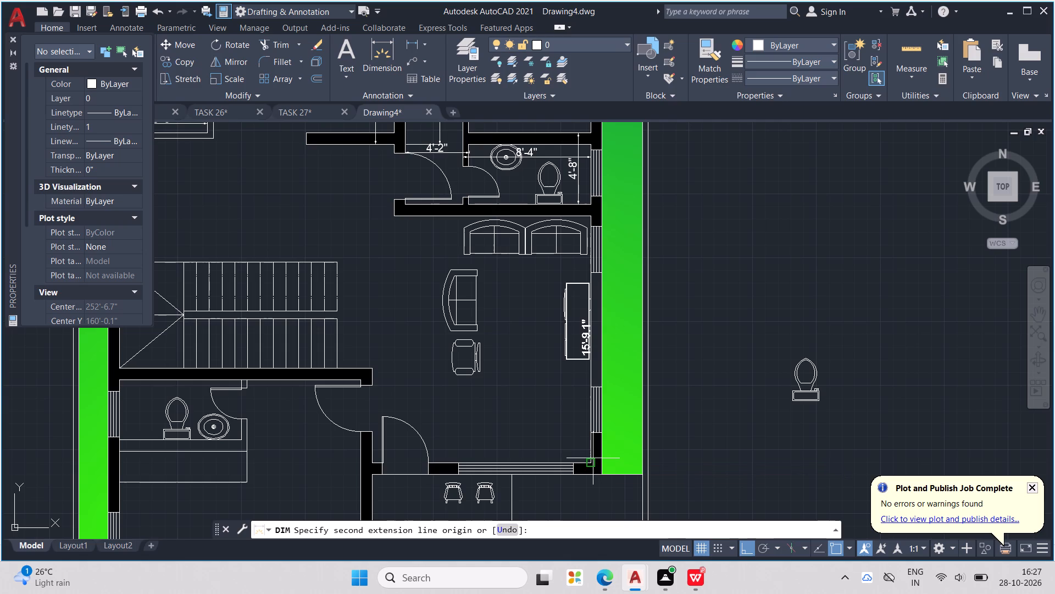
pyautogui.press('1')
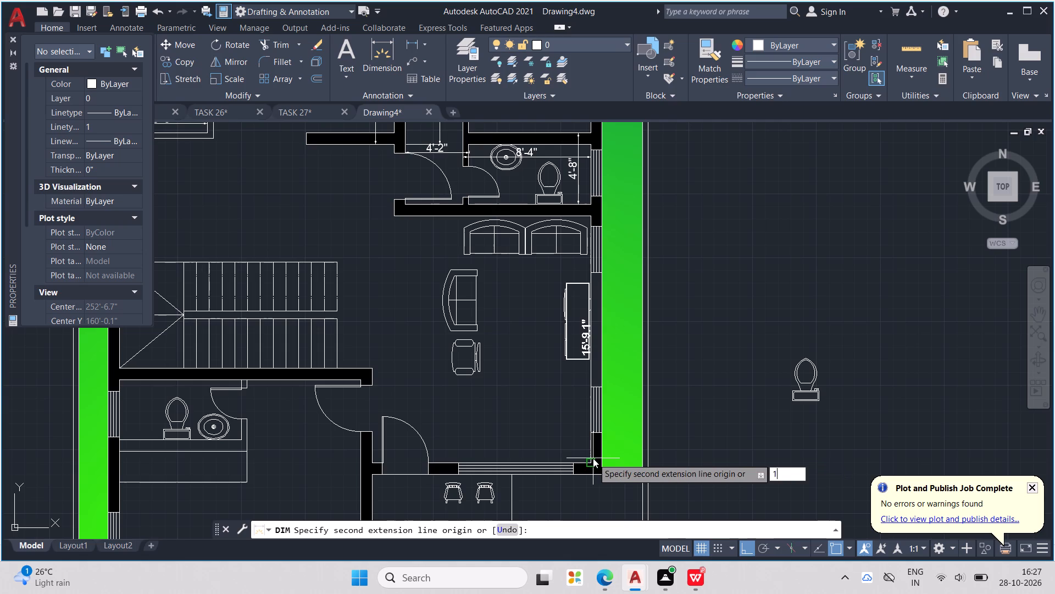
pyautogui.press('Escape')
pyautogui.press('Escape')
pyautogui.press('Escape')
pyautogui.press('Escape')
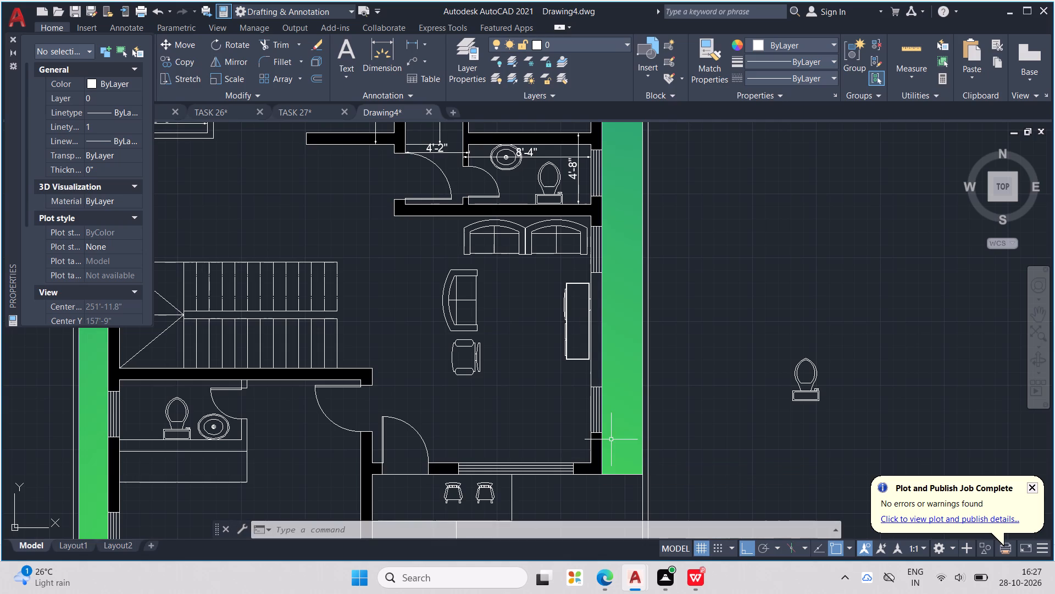
# Draw a 16'10" line south from the bathroom's southeast inner corner along the living room's east wall.
pyautogui.press('l')
pyautogui.press('Return')
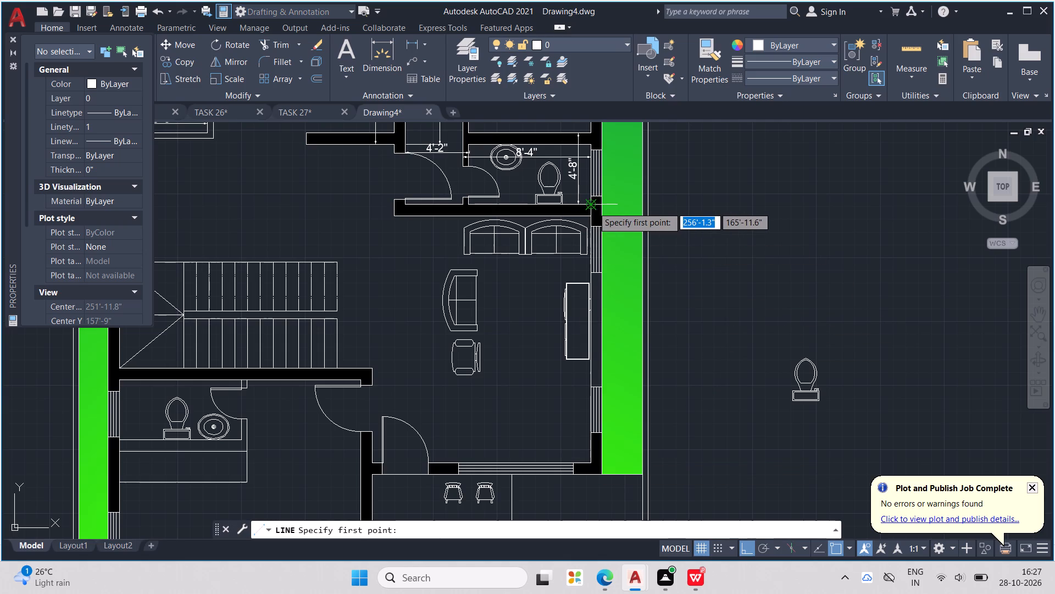
pyautogui.click(593, 207)
pyautogui.write("16'")
pyautogui.write('10"')
pyautogui.press('Return')
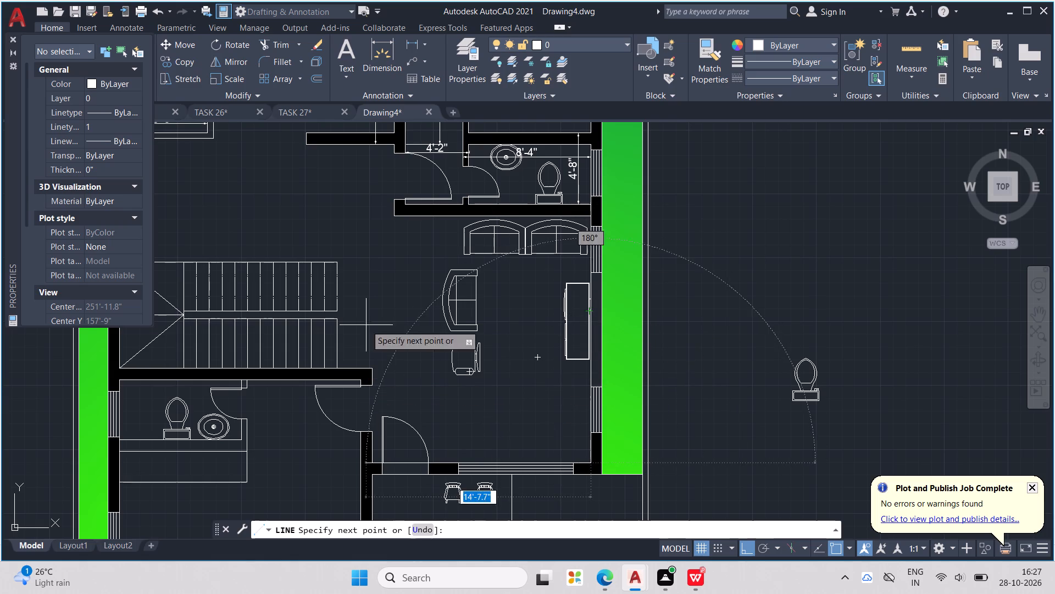
pyautogui.press('Escape')
pyautogui.press('Escape')
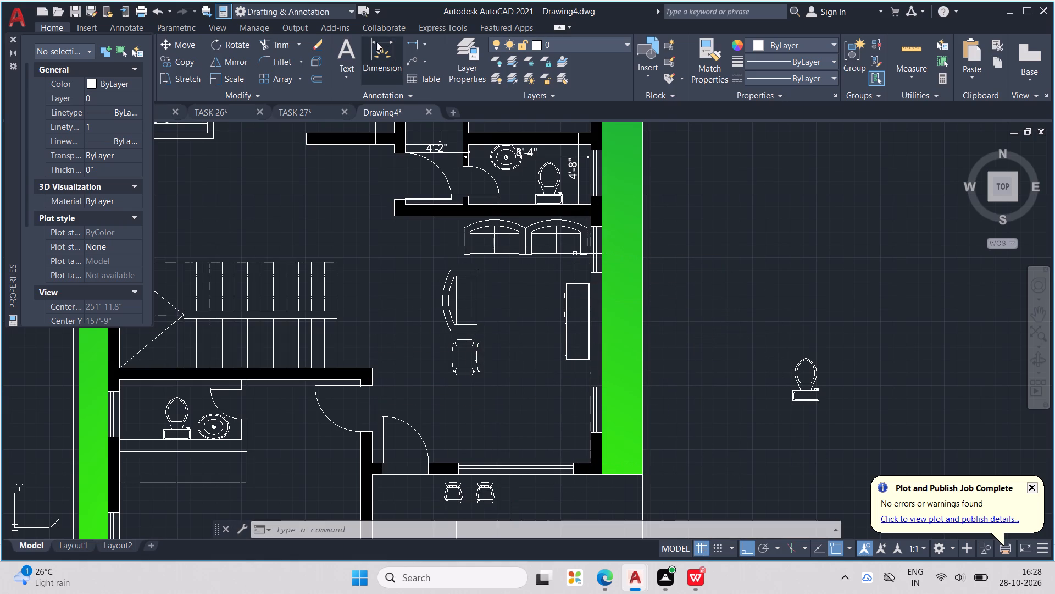
# Dimension the new 16'10" line along the living room's east wall, placing the dimension just west of the TV unit.
pyautogui.click(381, 46)
pyautogui.scroll(3, 598, 215)
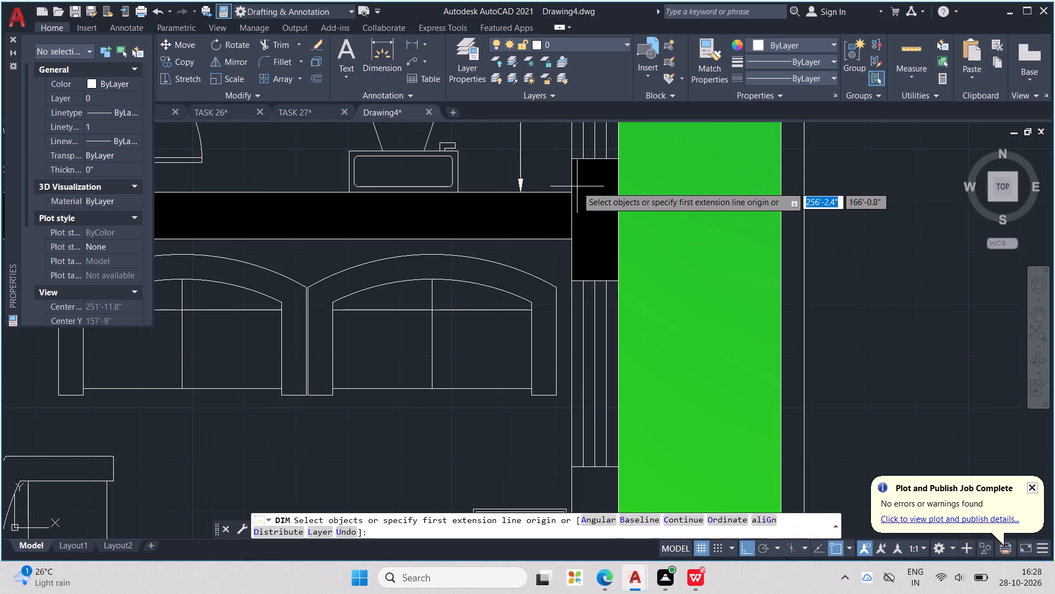
pyautogui.click(573, 193)
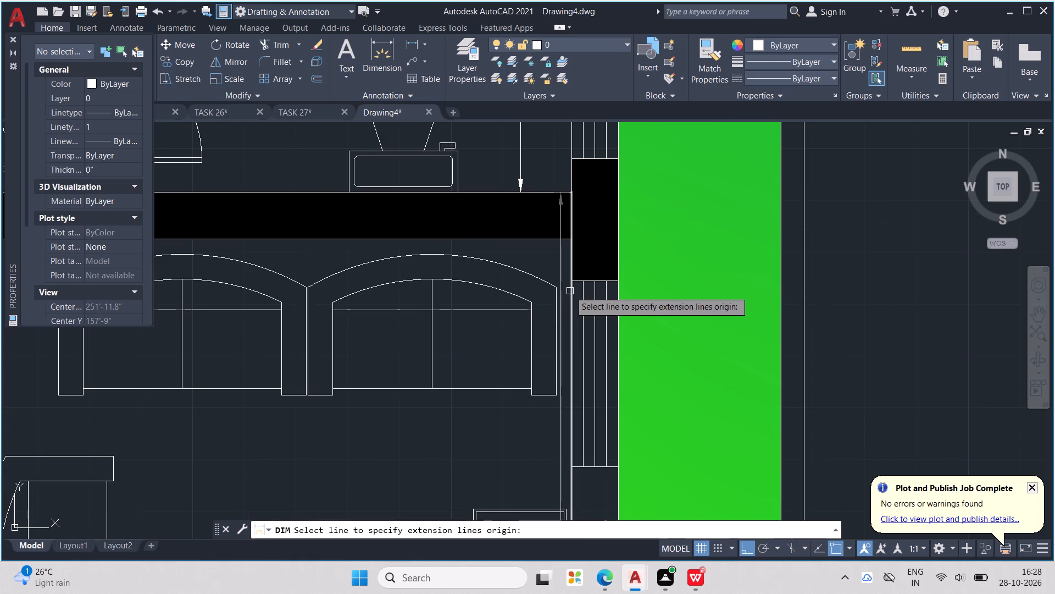
pyautogui.moveTo(570, 291); pyautogui.dragTo(581, 276, button='middle')
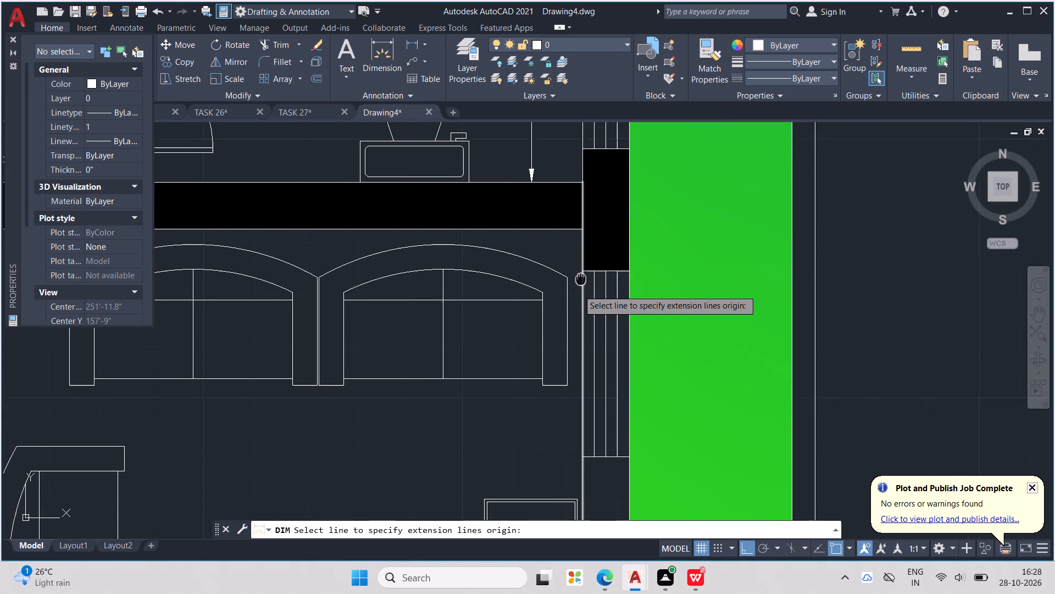
pyautogui.moveTo(581, 276); pyautogui.dragTo(587, 155, button='middle')
pyautogui.moveTo(583, 152); pyautogui.dragTo(579, 100, button='middle')
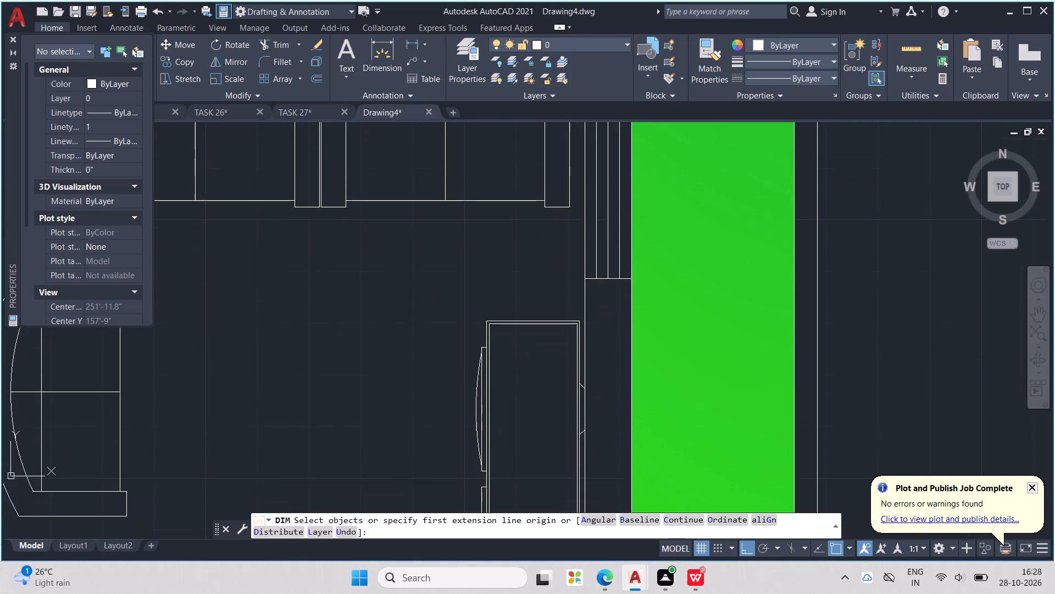
pyautogui.moveTo(579, 100); pyautogui.dragTo(579, 98, button='middle')
pyautogui.scroll(-1, 580, 139)
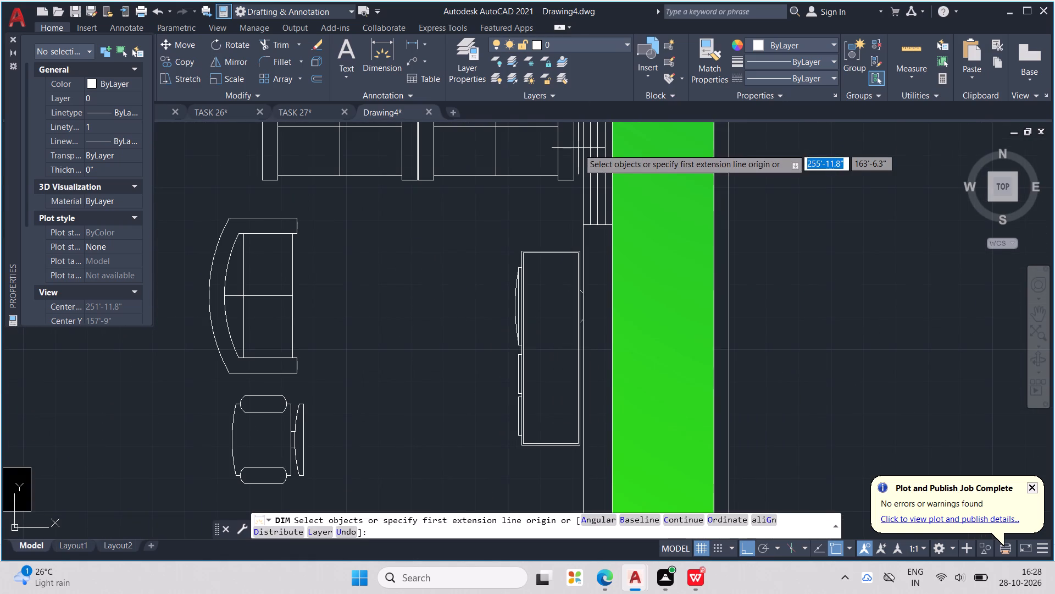
pyautogui.click(584, 154)
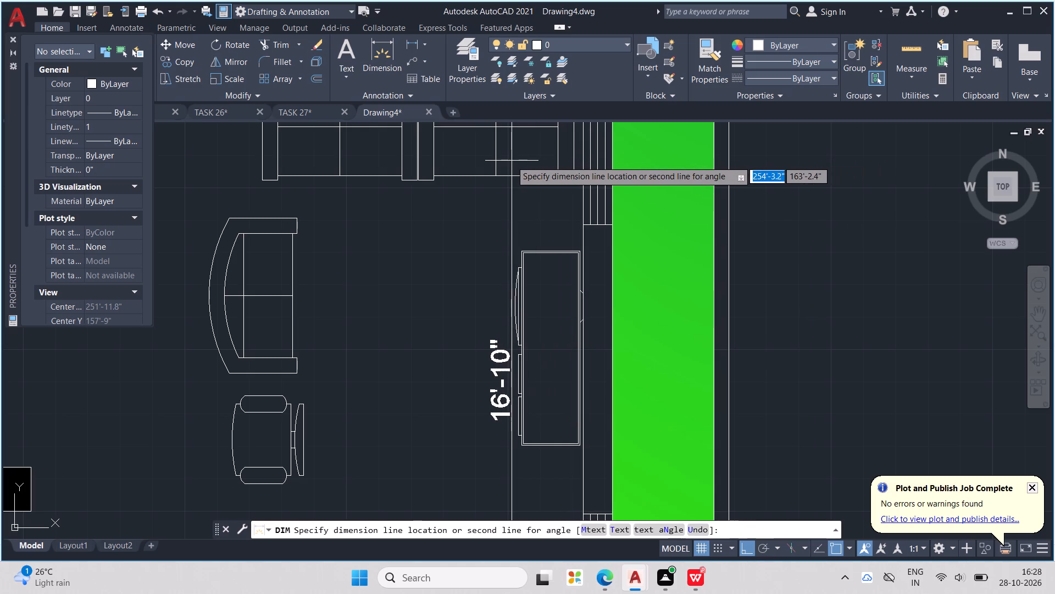
pyautogui.click(508, 161)
pyautogui.scroll(-3, 508, 161)
pyautogui.press('Escape')
pyautogui.press('Escape')
pyautogui.moveTo(516, 185); pyautogui.dragTo(519, 215, button='middle')
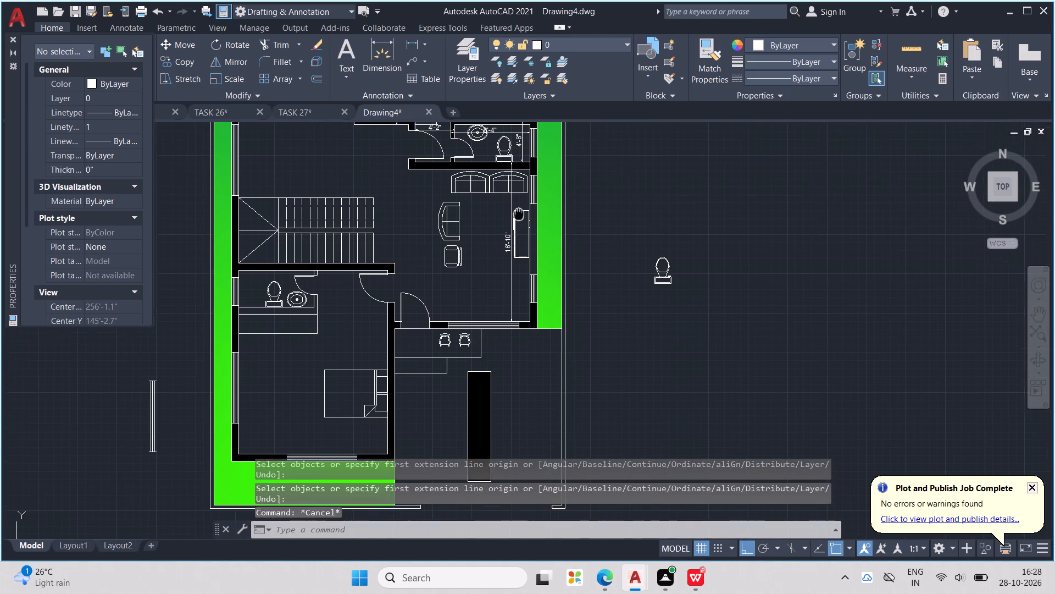
pyautogui.moveTo(519, 215); pyautogui.dragTo(520, 217, button='middle')
pyautogui.press('Escape')
pyautogui.press('Escape')
pyautogui.press('Escape')
pyautogui.press('Escape')
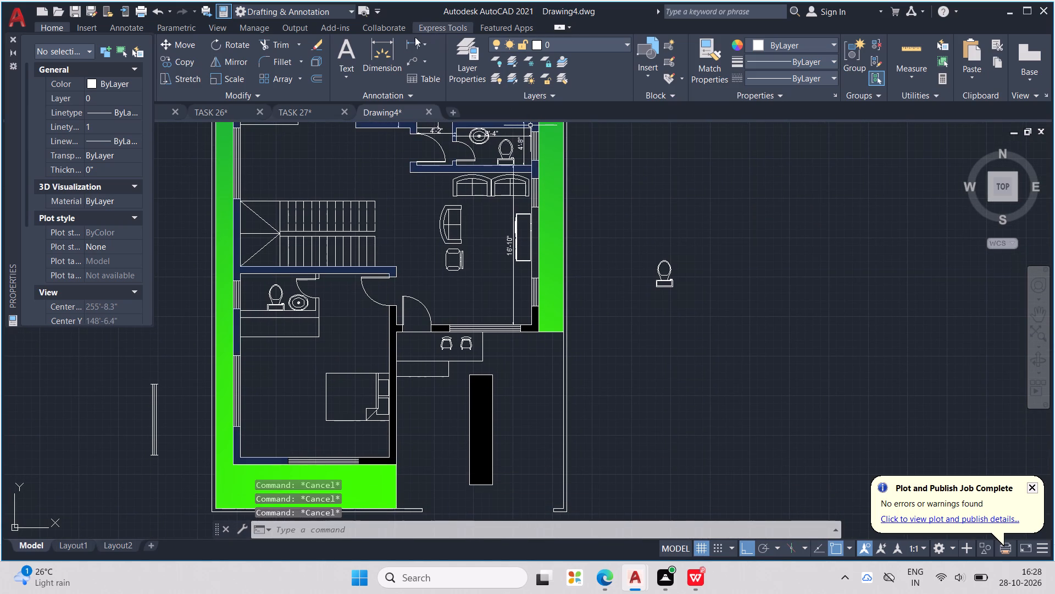
# Add a horizontal 17'2" dimension running west from the living room's southeast outer corner, placing it across the living room level with the stairs.
pyautogui.click(383, 48)
pyautogui.scroll(2, 527, 311)
pyautogui.scroll(1, 538, 360)
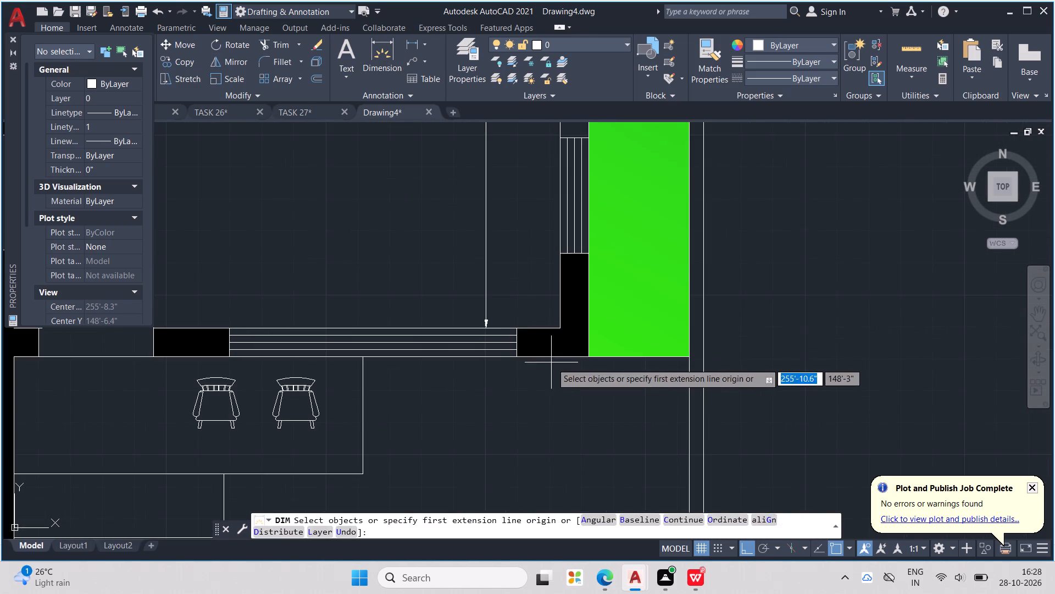
pyautogui.click(587, 354)
pyautogui.moveTo(549, 344); pyautogui.dragTo(821, 304, button='middle')
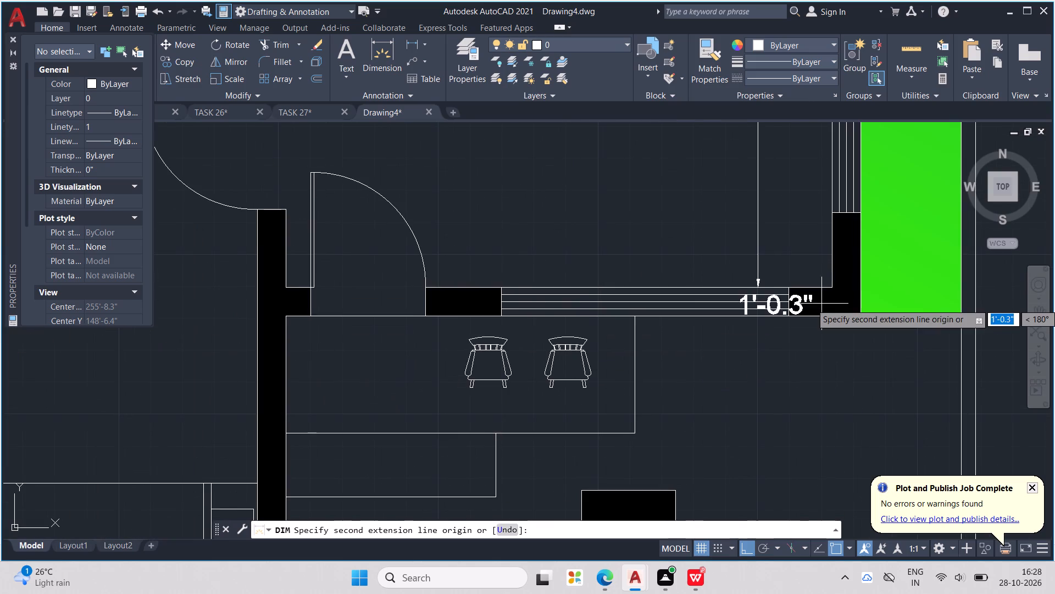
pyautogui.scroll(-2, 821, 304)
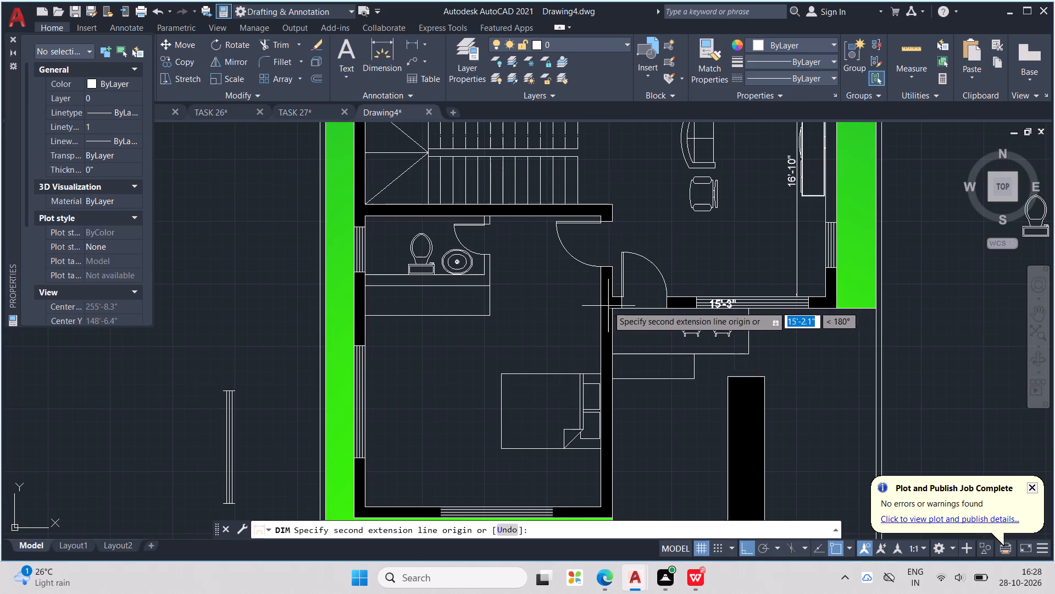
pyautogui.write('17')
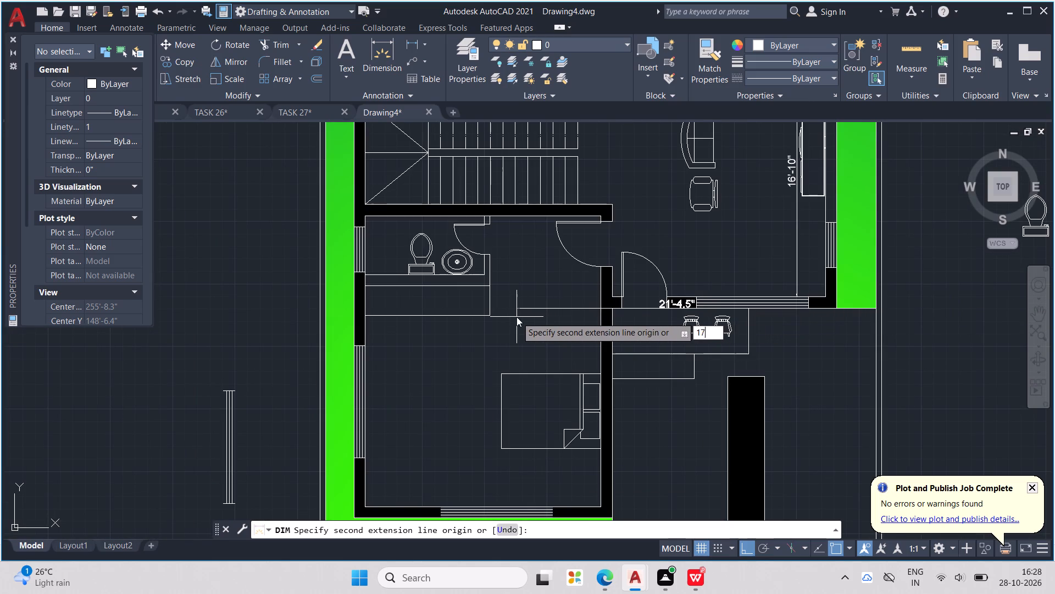
pyautogui.press("'")
pyautogui.write("2'")
pyautogui.press('BackSpace')
pyautogui.hotkey('shift', '"')
pyautogui.press('Return')
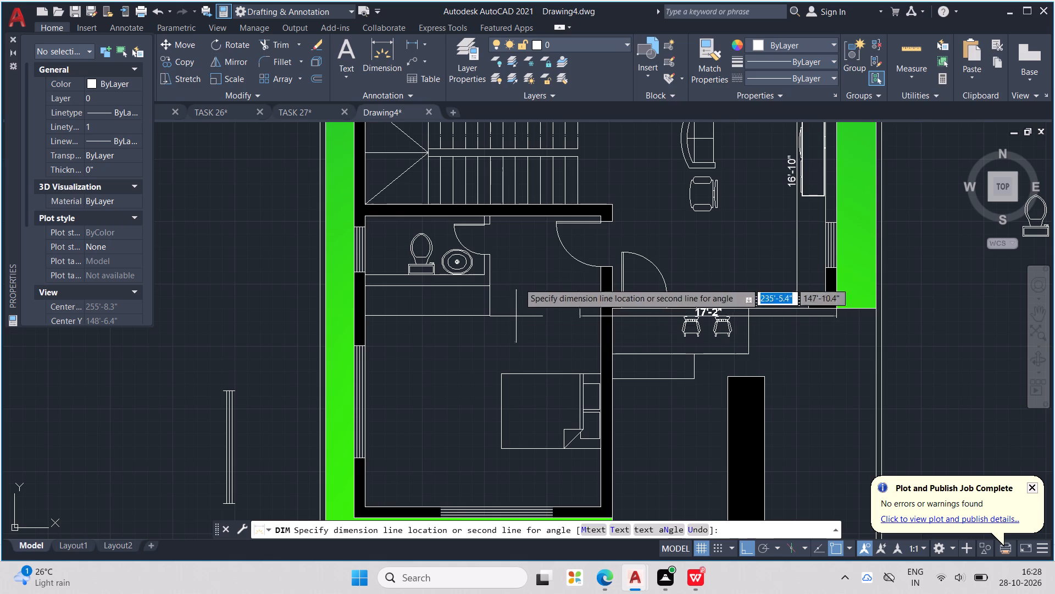
pyautogui.moveTo(533, 235); pyautogui.dragTo(431, 532, button='middle')
pyautogui.scroll(-1, 431, 532)
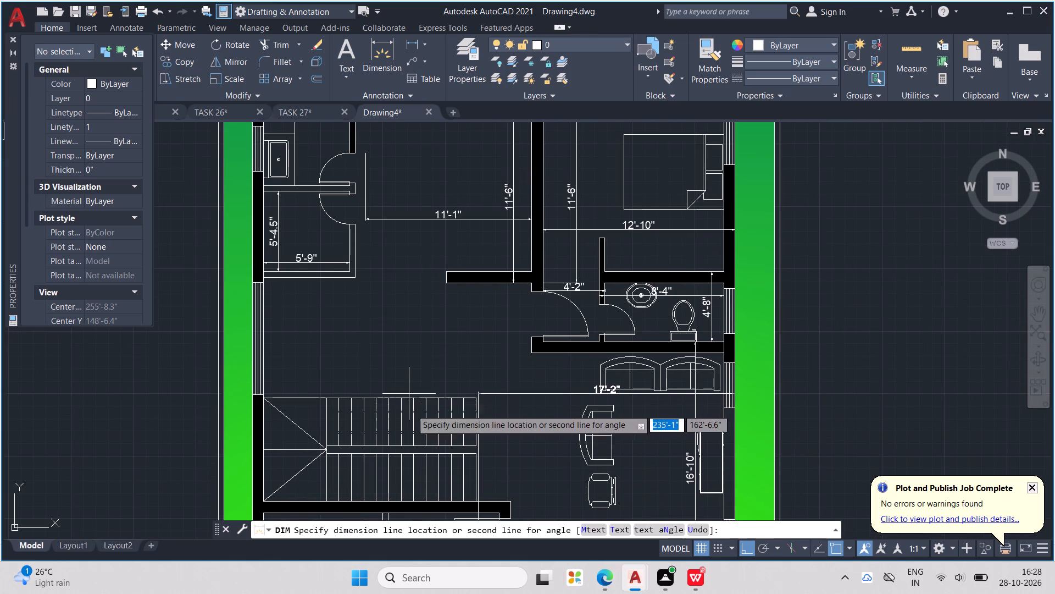
pyautogui.moveTo(421, 447); pyautogui.dragTo(424, 397, button='middle')
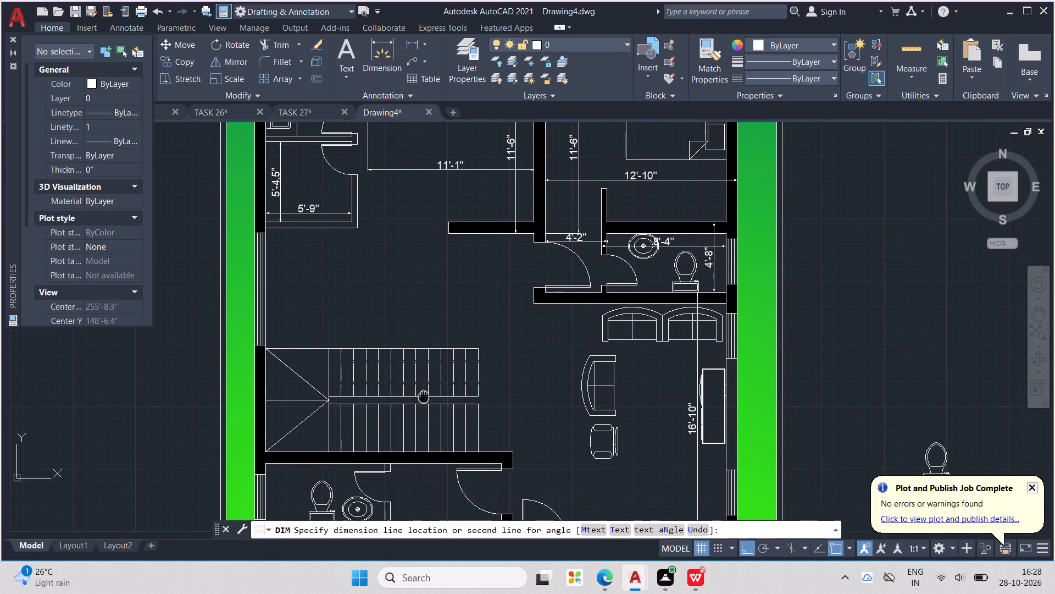
pyautogui.moveTo(424, 397); pyautogui.dragTo(424, 395, button='middle')
pyautogui.click(431, 411)
pyautogui.scroll(-2, 441, 405)
pyautogui.press('Escape')
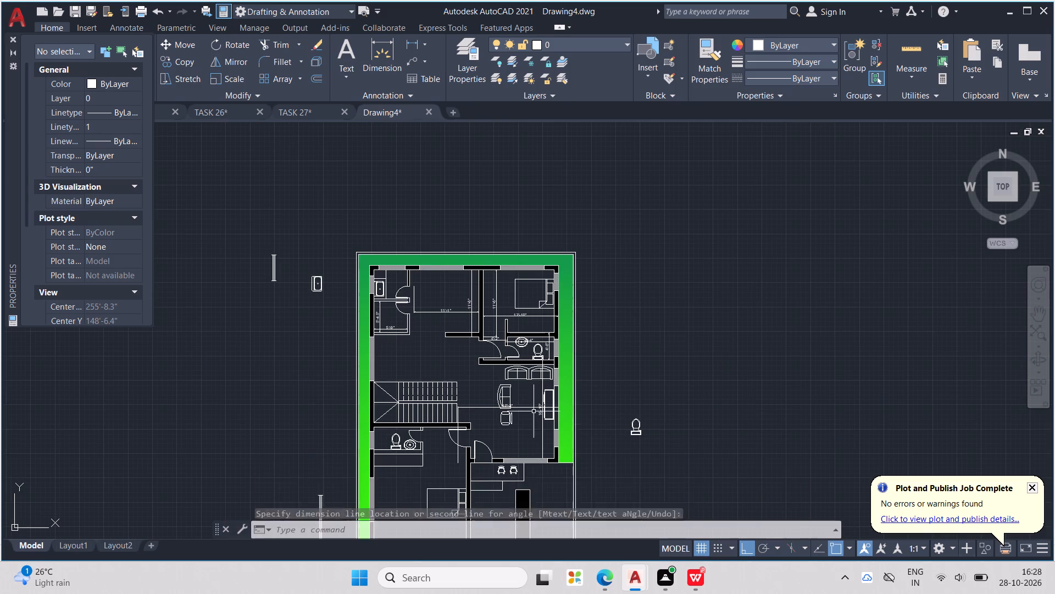
pyautogui.press('Escape')
pyautogui.press('Escape')
# Insert the "Car - sedan side" block from DesignCenter's Landscaping.dwg in the empty space east of the plan.
pyautogui.moveTo(551, 428); pyautogui.dragTo(562, 309, button='middle')
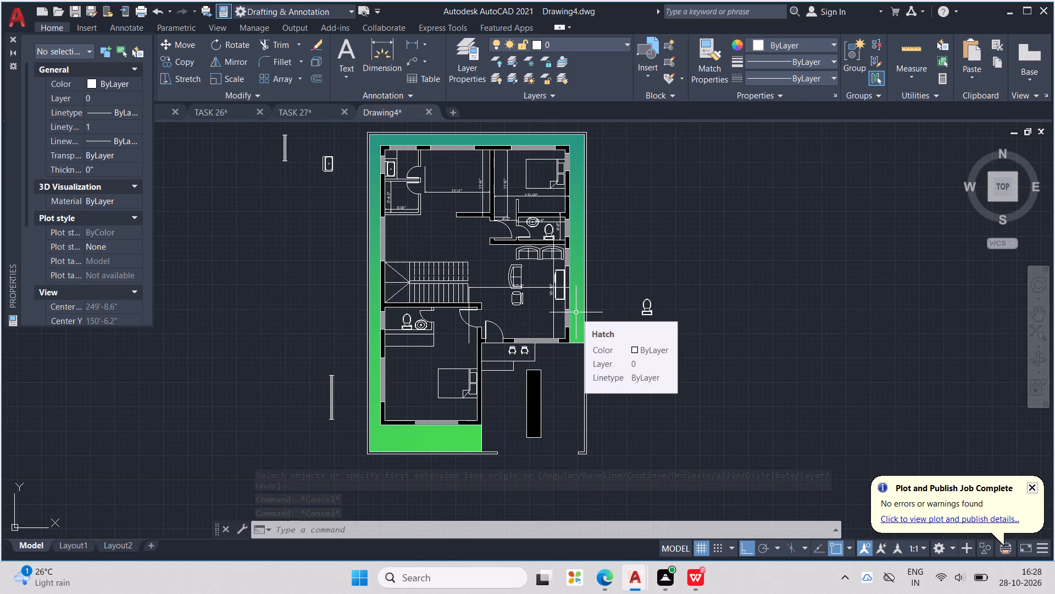
pyautogui.scroll(-1, 593, 296)
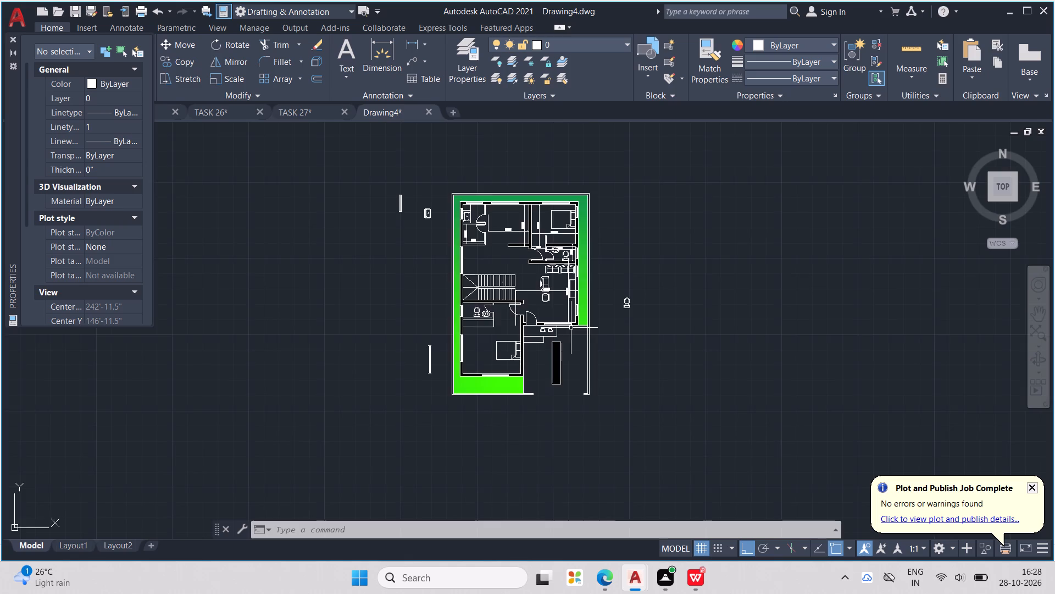
pyautogui.scroll(2, 571, 328)
pyautogui.hotkey('ctrl', '2')
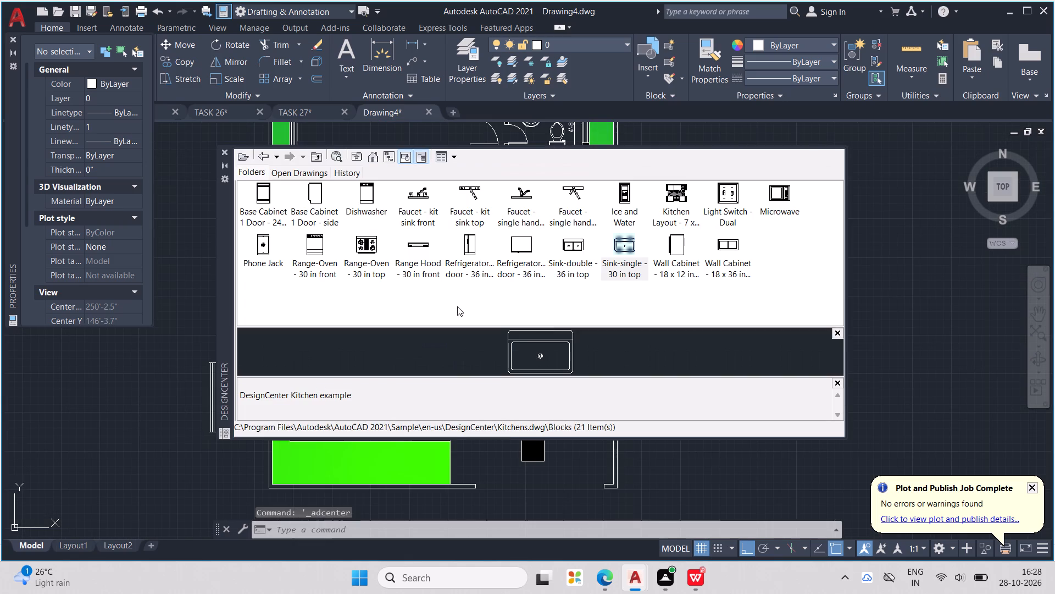
pyautogui.click(266, 157)
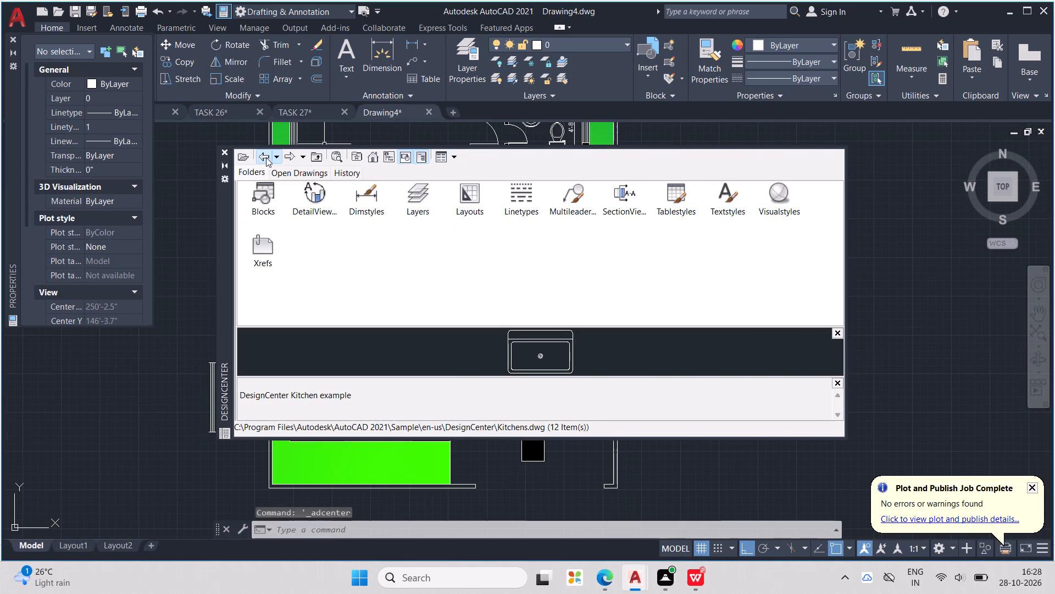
pyautogui.click(266, 157)
pyautogui.doubleClick(325, 240)
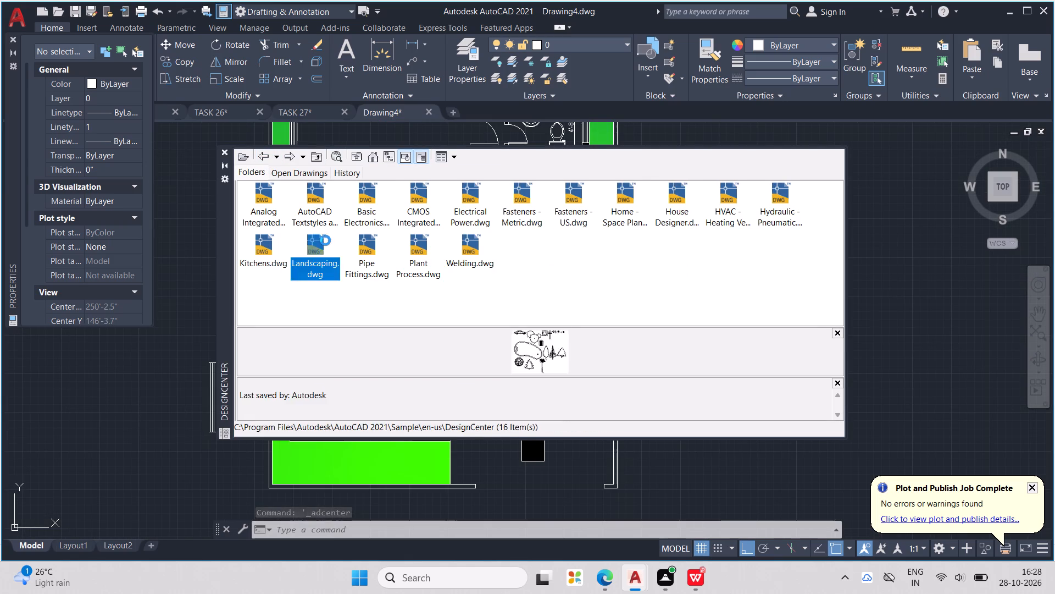
pyautogui.doubleClick(275, 201)
pyautogui.doubleClick(266, 196)
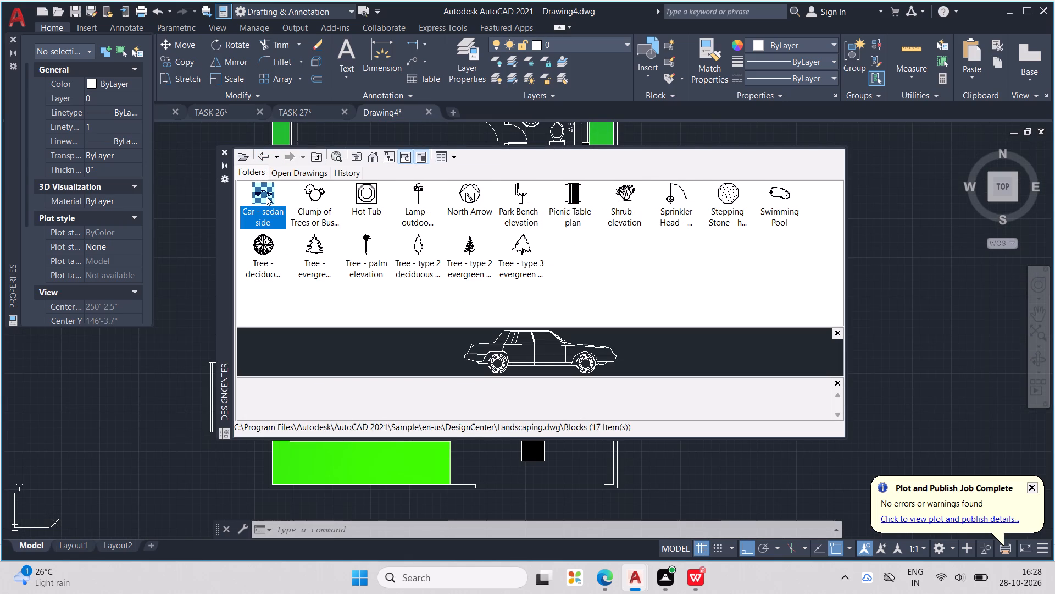
pyautogui.click(609, 368)
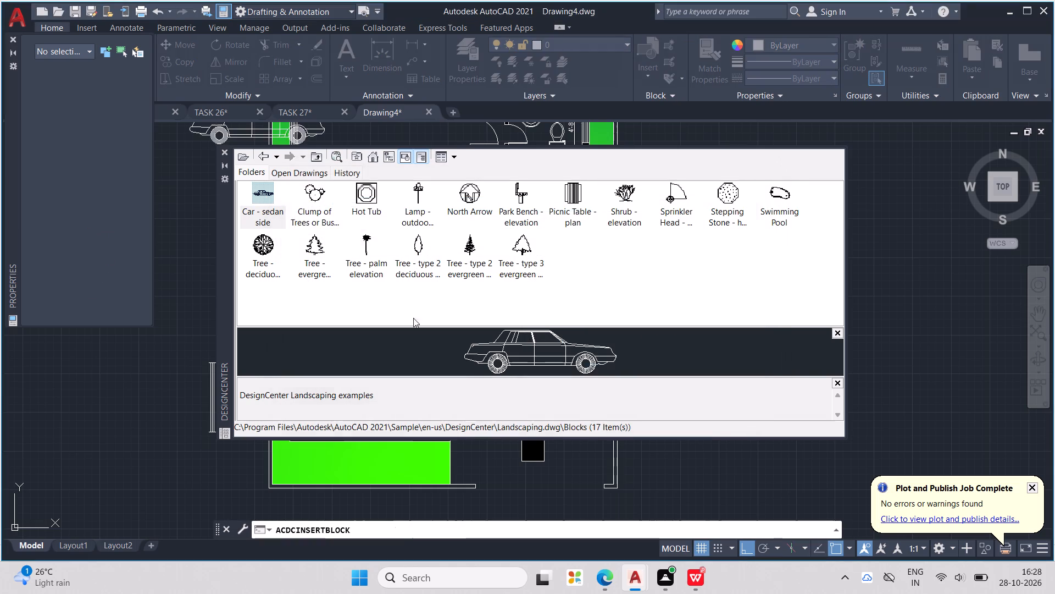
pyautogui.click(225, 152)
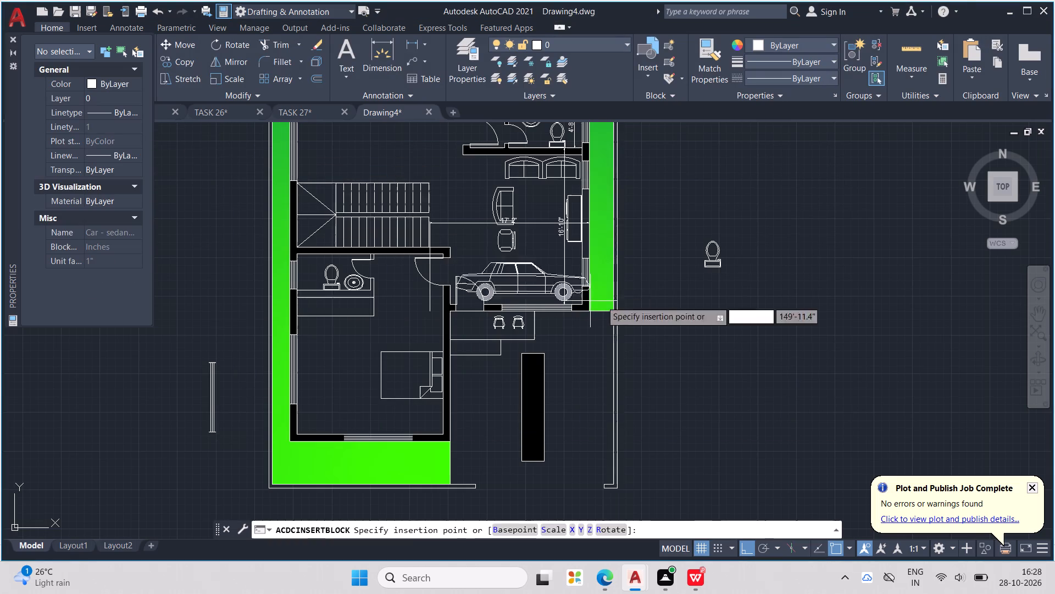
pyautogui.click(796, 378)
# Rotate the car block 90° so that it stands north-south.
pyautogui.click(748, 364)
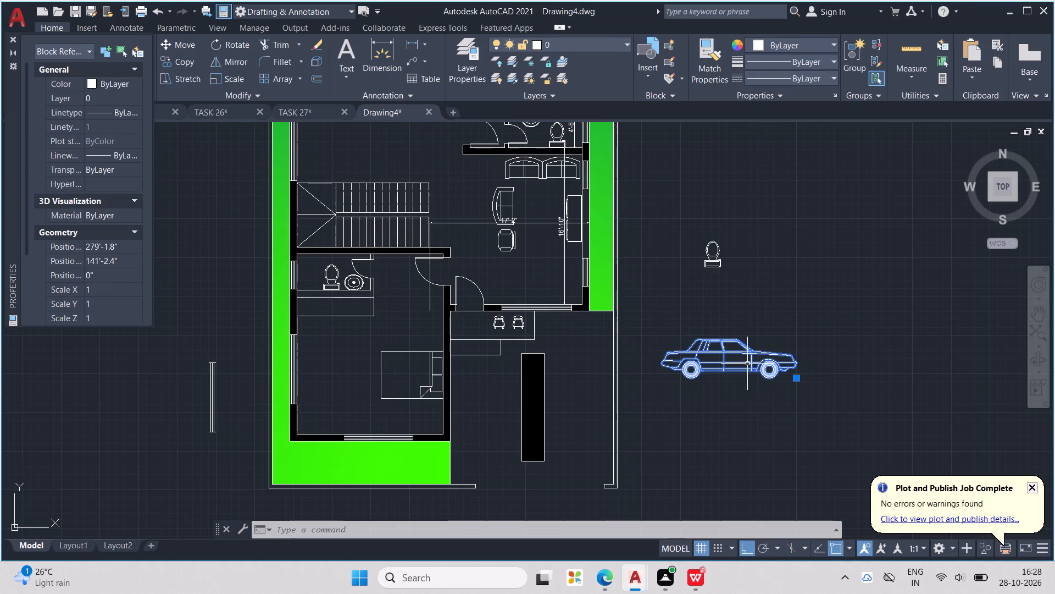
pyautogui.write('RO')
pyautogui.press('Return')
pyautogui.click(747, 364)
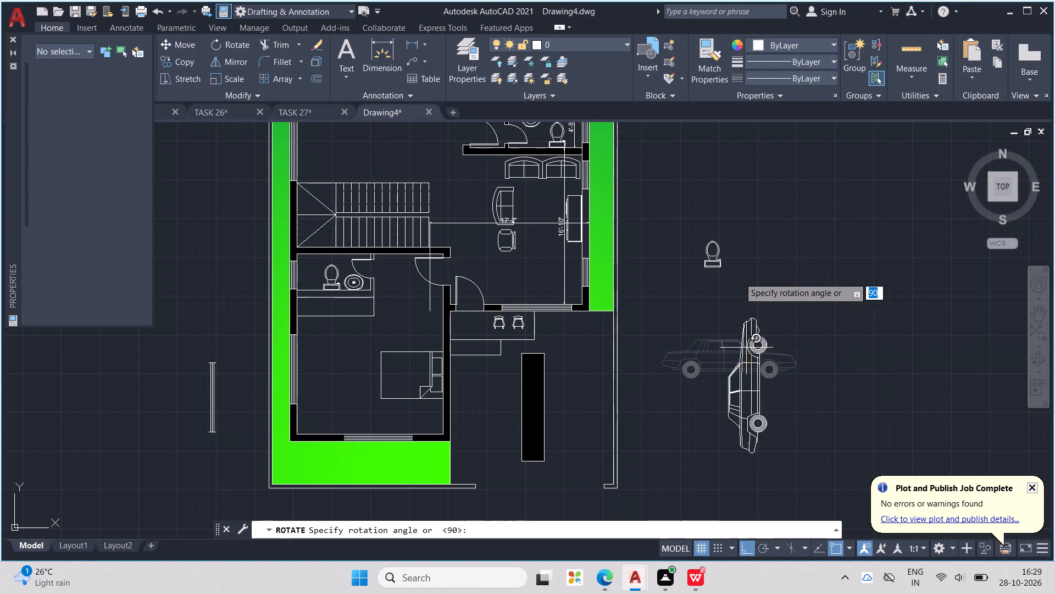
pyautogui.click(726, 207)
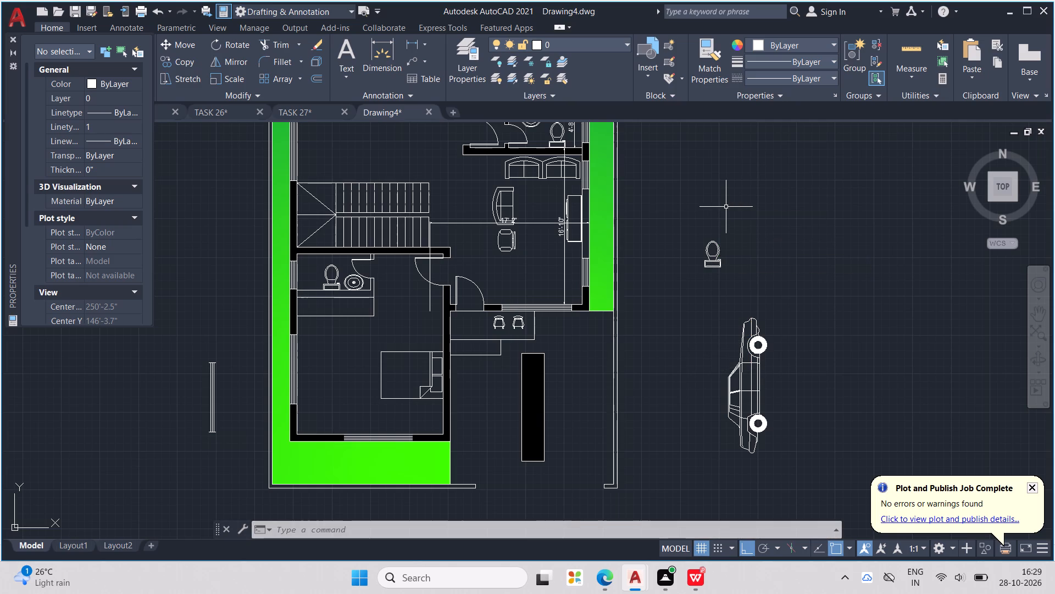
# Move the rotated car into the parking area between the narrow black rectangle and the east boundary wall.
pyautogui.click(752, 389)
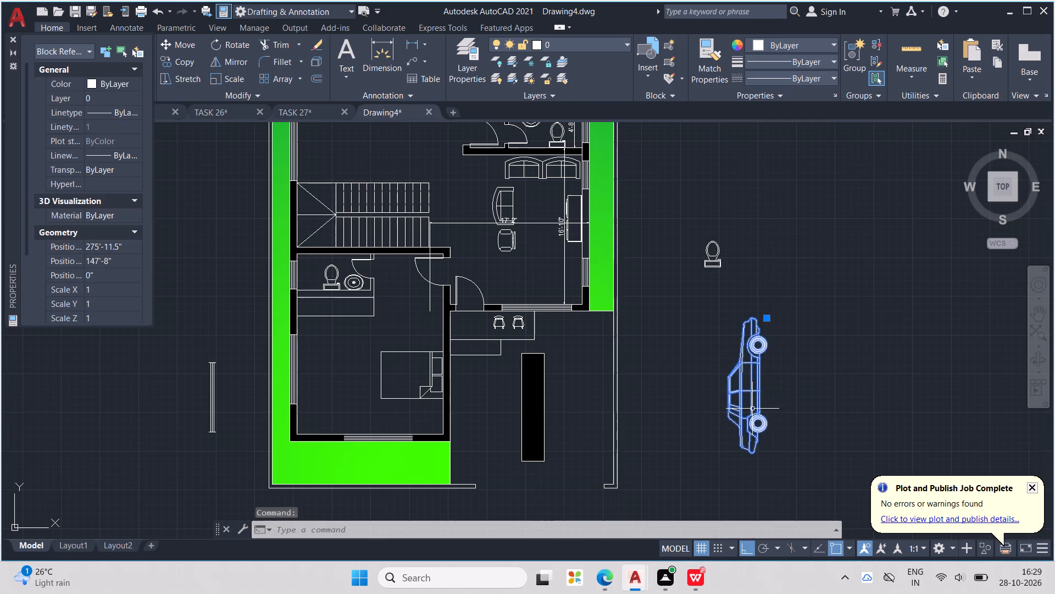
pyautogui.moveTo(752, 409); pyautogui.dragTo(582, 431)
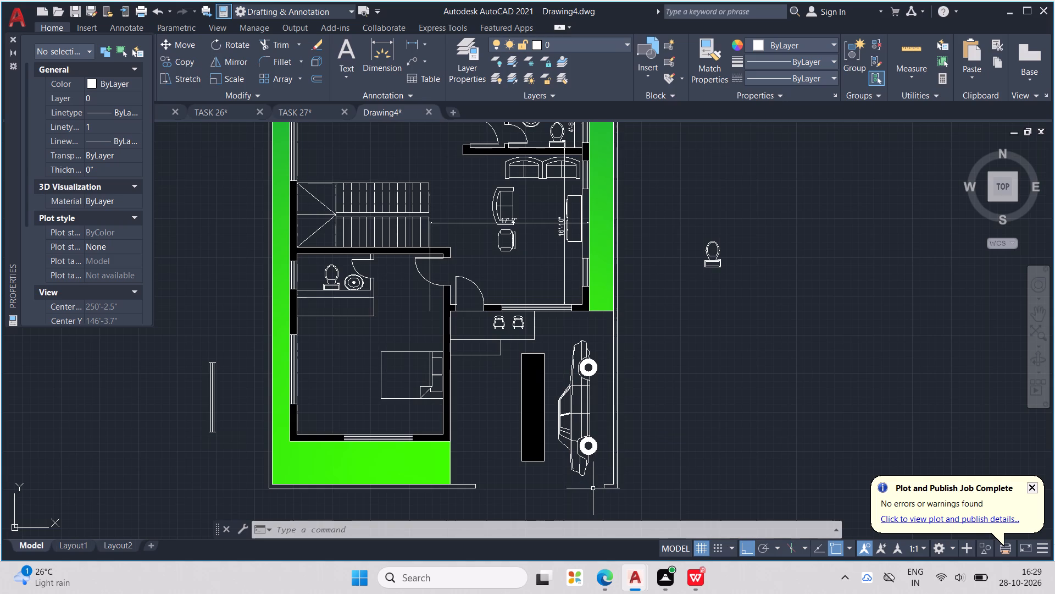
pyautogui.press('Escape')
pyautogui.press('Escape')
pyautogui.press('Escape')
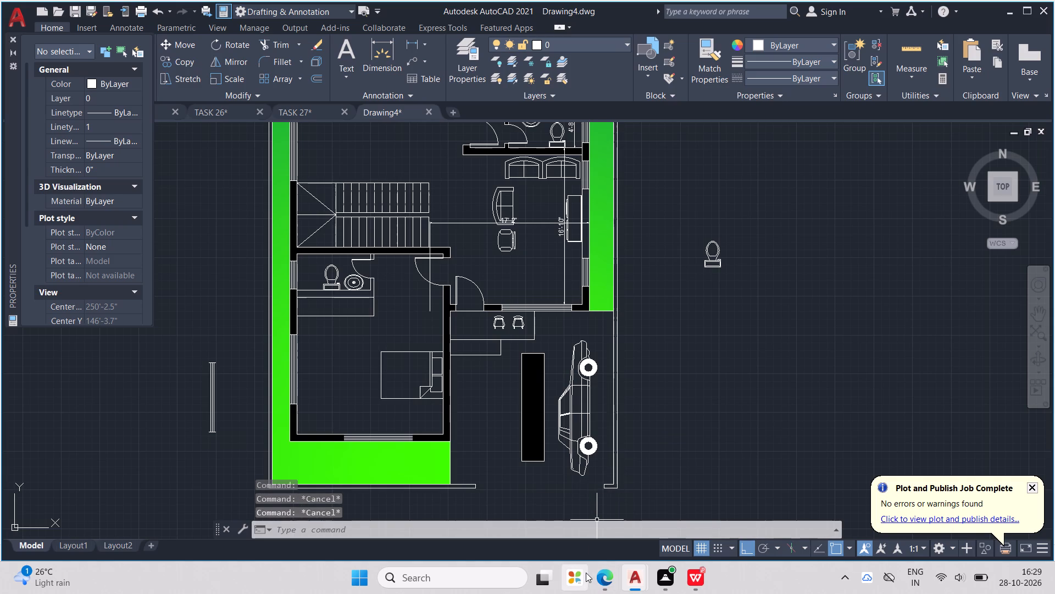
# Delete the solid black hatch from the narrow rectangle beside the car.
pyautogui.click(539, 403)
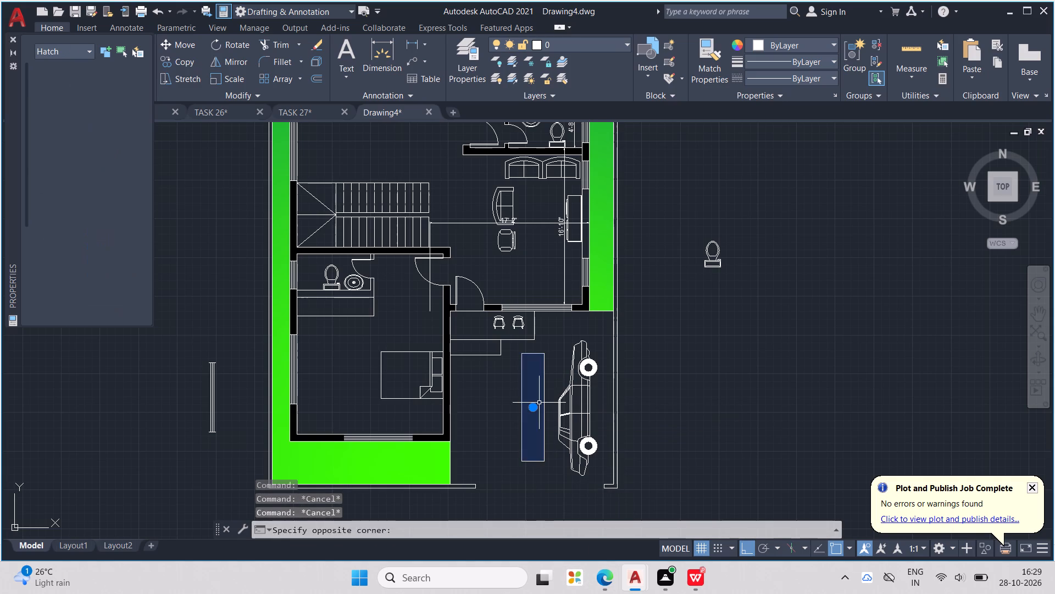
pyautogui.scroll(-1, 545, 405)
pyautogui.moveTo(545, 405); pyautogui.dragTo(593, 435, button='middle')
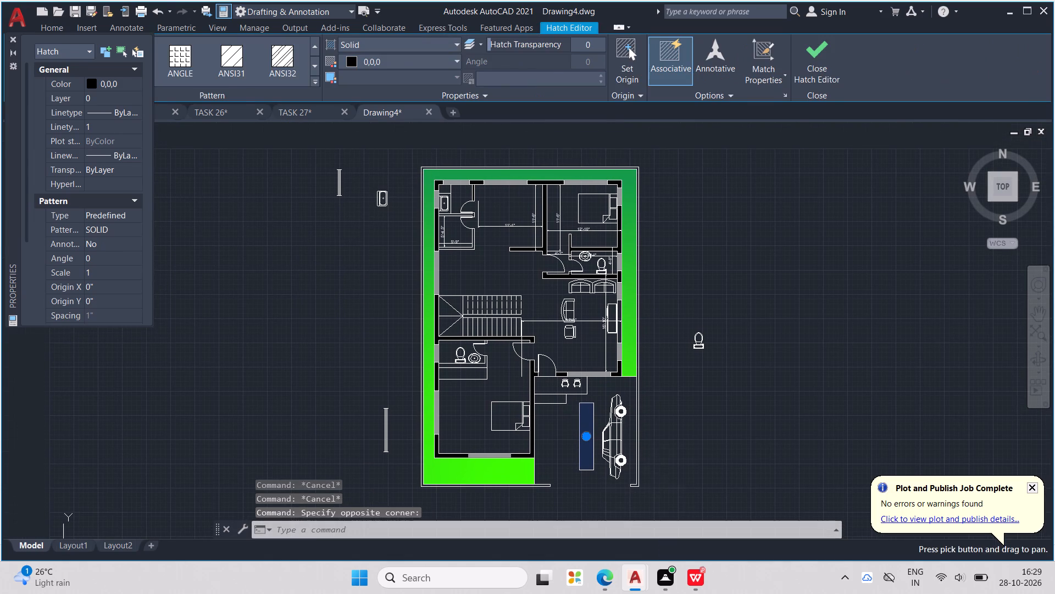
pyautogui.press('Delete')
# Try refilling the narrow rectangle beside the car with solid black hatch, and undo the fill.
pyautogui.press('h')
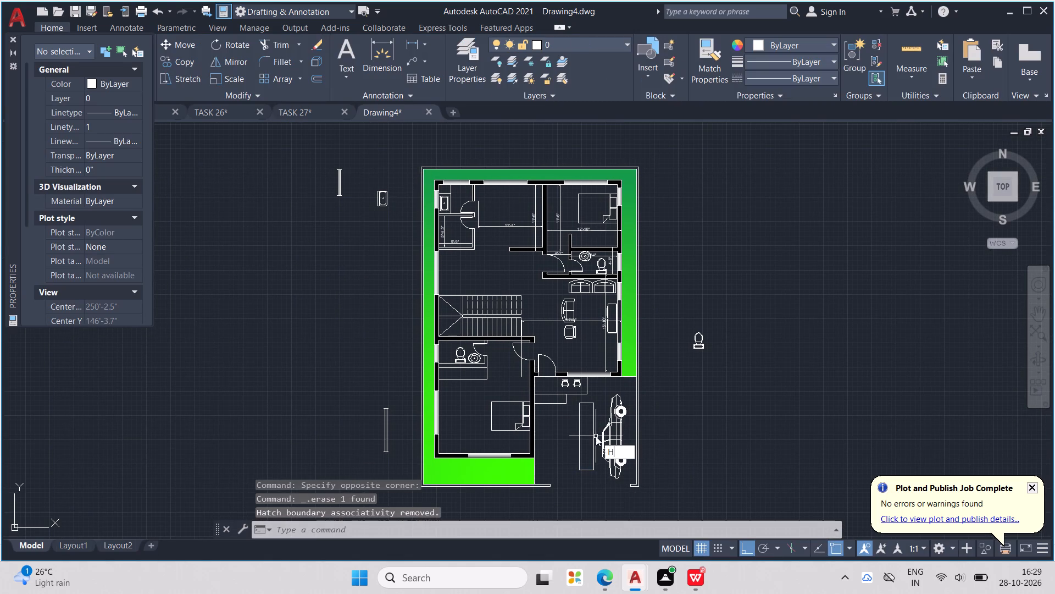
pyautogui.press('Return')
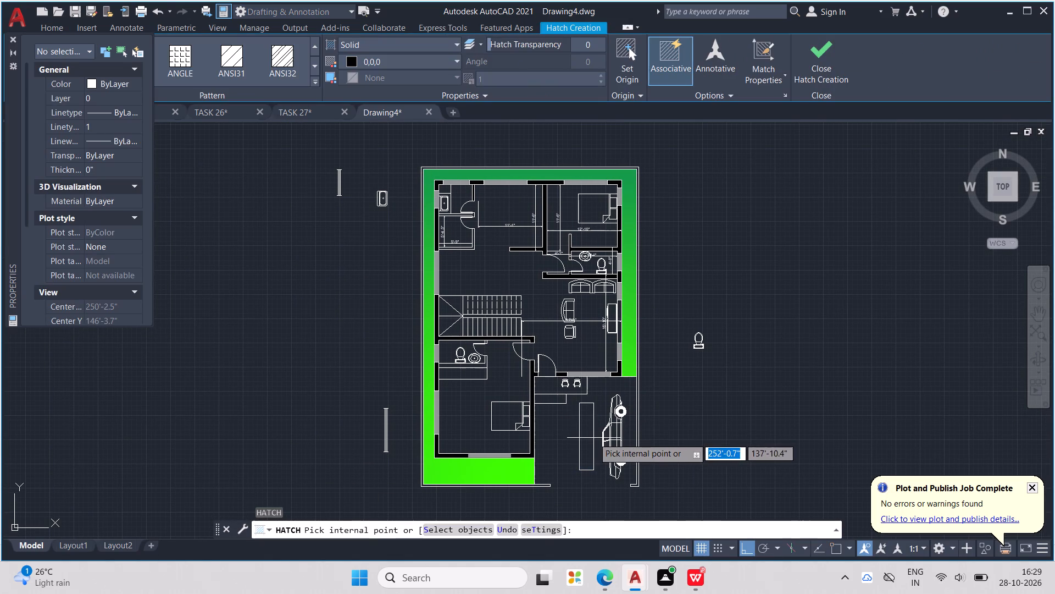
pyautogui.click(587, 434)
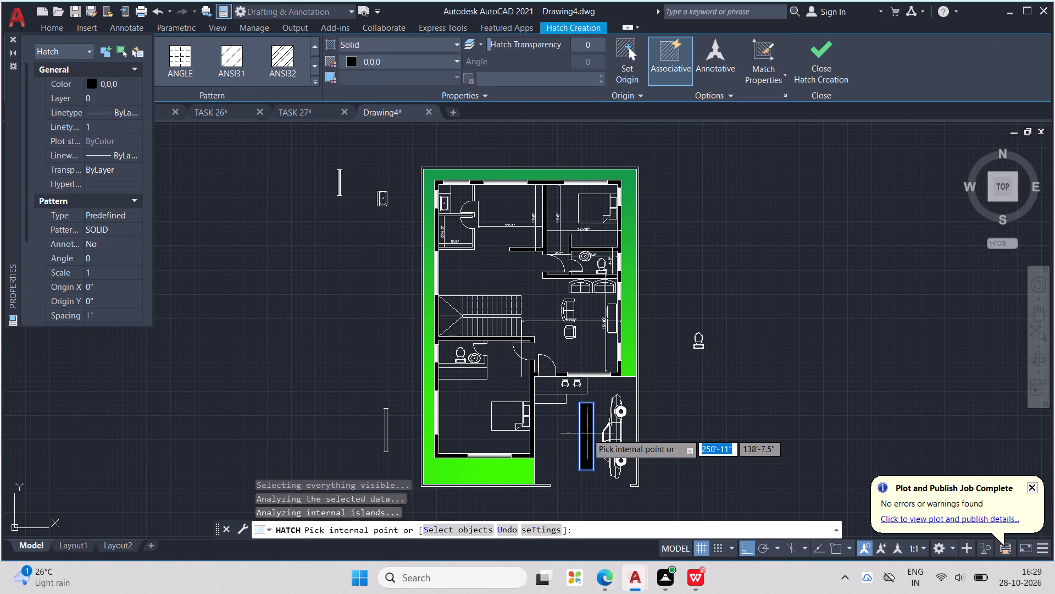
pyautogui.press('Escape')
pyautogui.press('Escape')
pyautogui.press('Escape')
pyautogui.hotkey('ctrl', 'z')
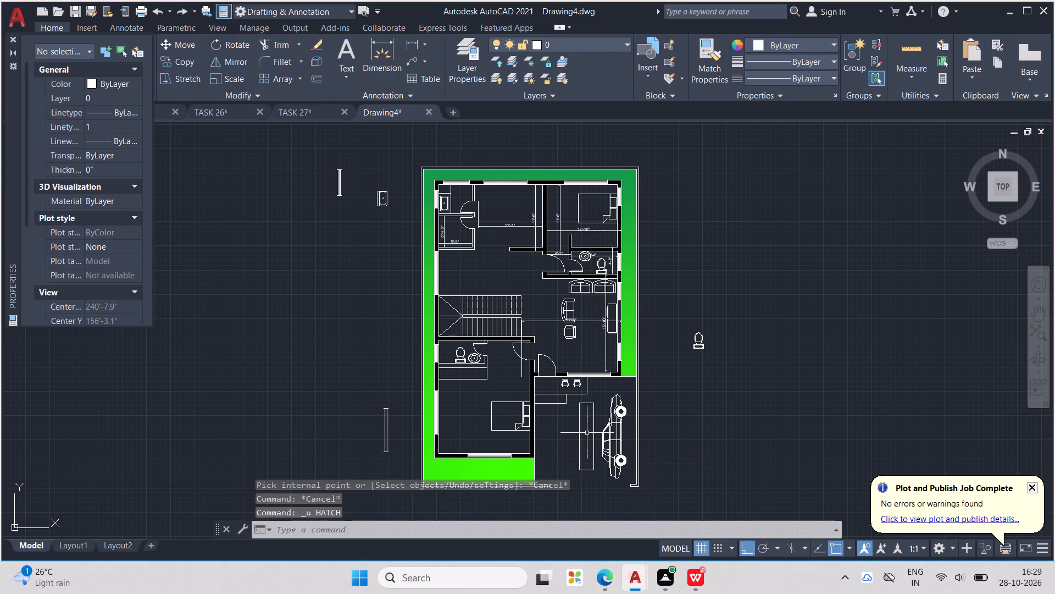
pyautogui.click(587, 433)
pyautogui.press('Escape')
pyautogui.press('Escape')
# Add a vertical 13' dimension running north from the southwest bedroom's inner southwest corner, placing it just east of the west wall.
pyautogui.moveTo(605, 436); pyautogui.dragTo(568, 421, button='middle')
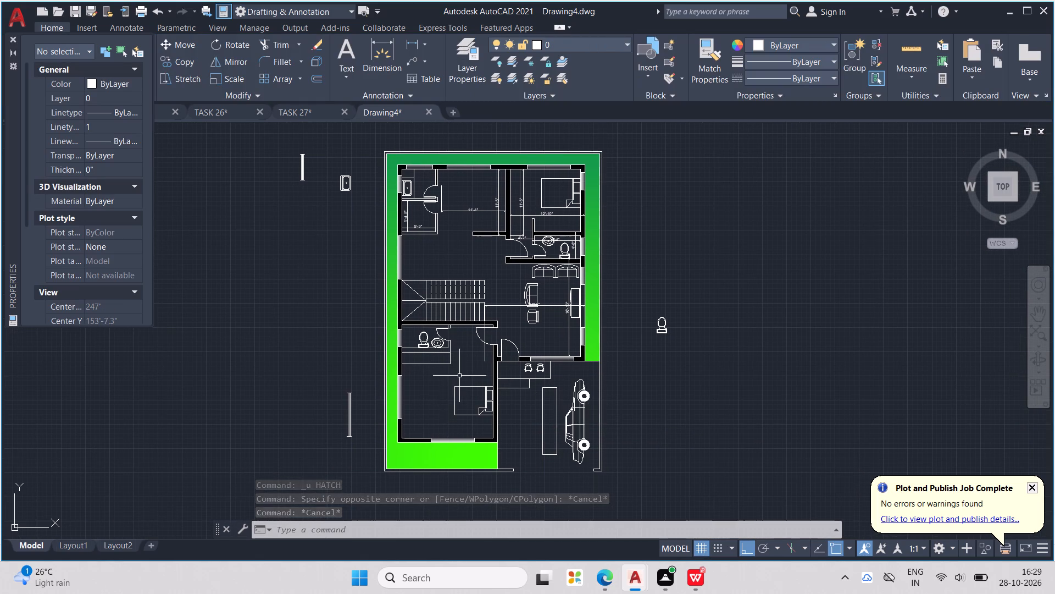
pyautogui.click(379, 62)
pyautogui.scroll(2, 394, 438)
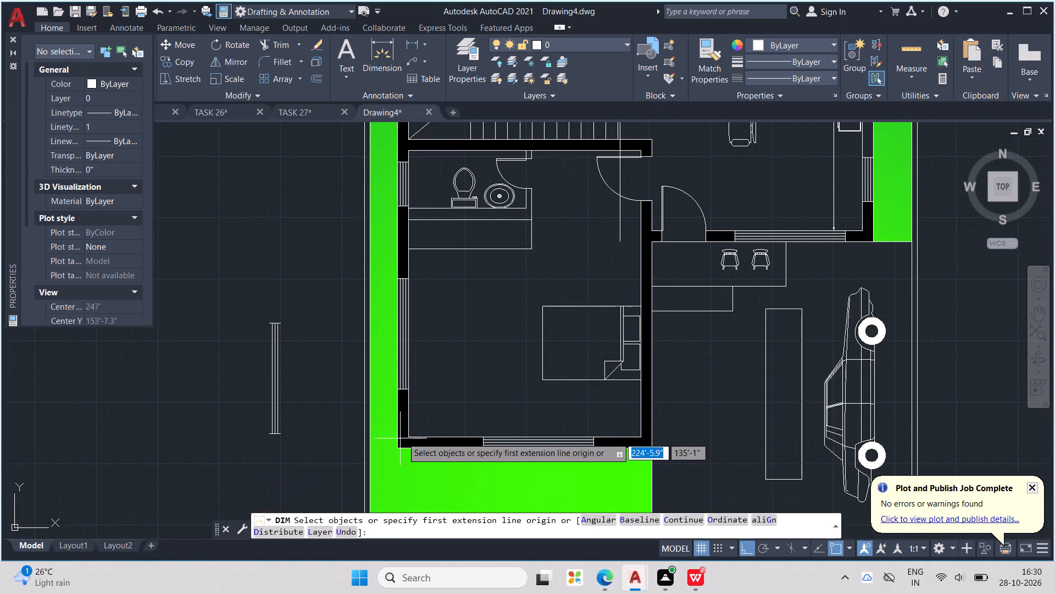
pyautogui.click(407, 435)
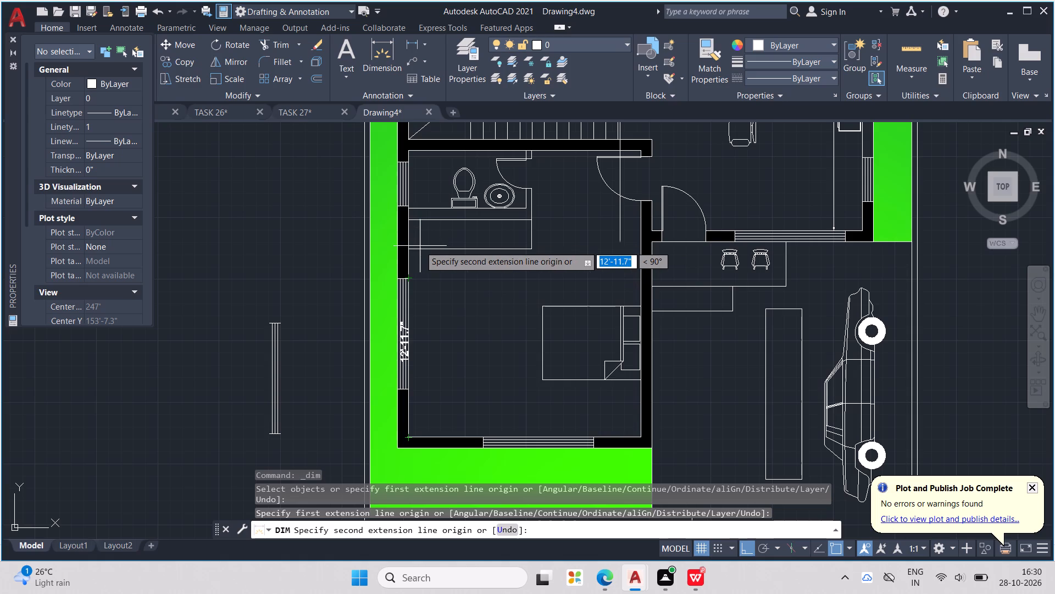
pyautogui.write("13'")
pyautogui.press('Return')
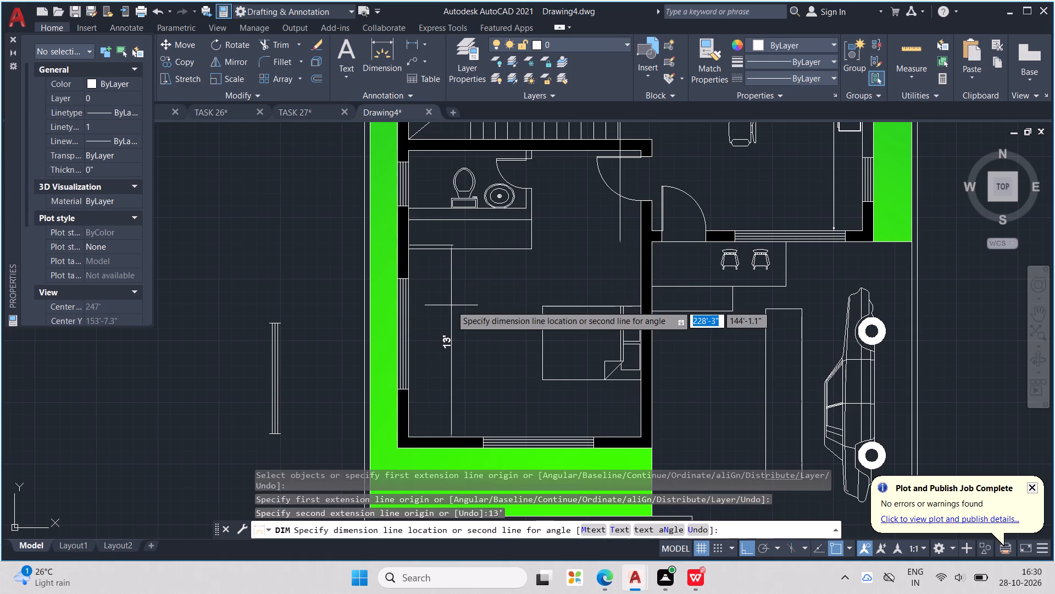
pyautogui.click(432, 305)
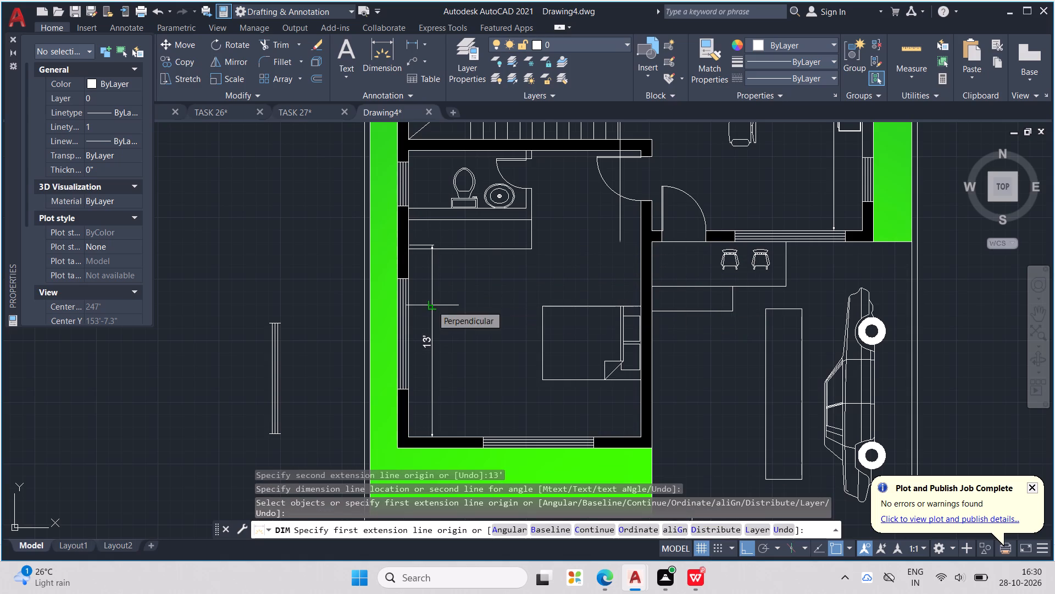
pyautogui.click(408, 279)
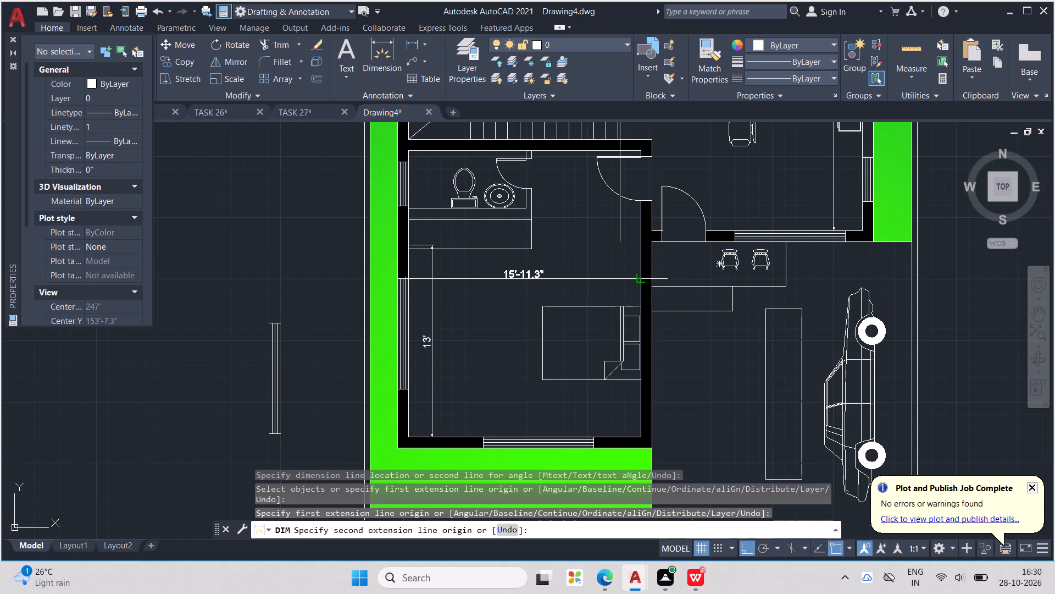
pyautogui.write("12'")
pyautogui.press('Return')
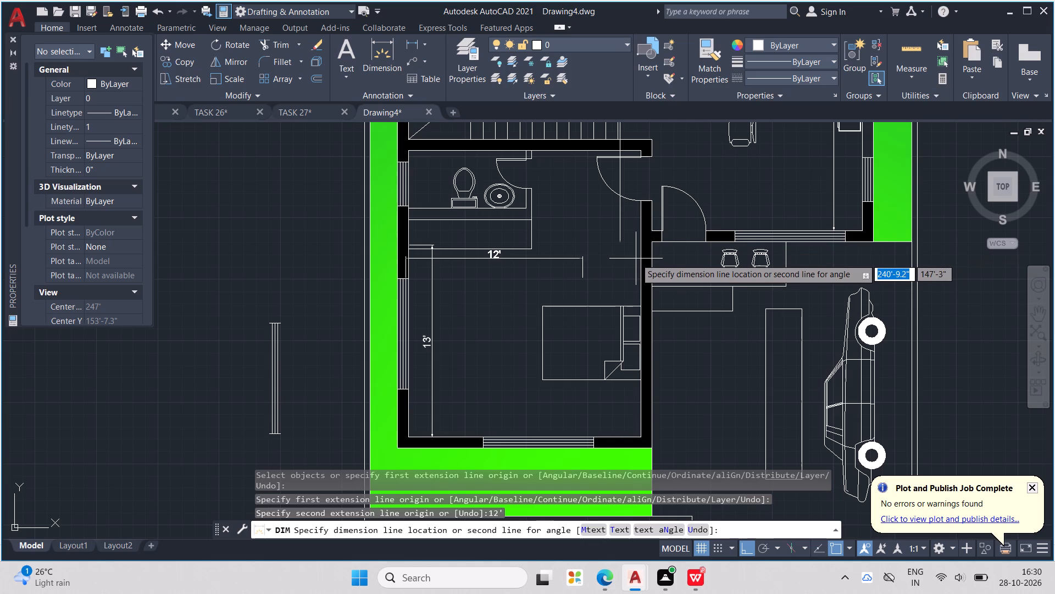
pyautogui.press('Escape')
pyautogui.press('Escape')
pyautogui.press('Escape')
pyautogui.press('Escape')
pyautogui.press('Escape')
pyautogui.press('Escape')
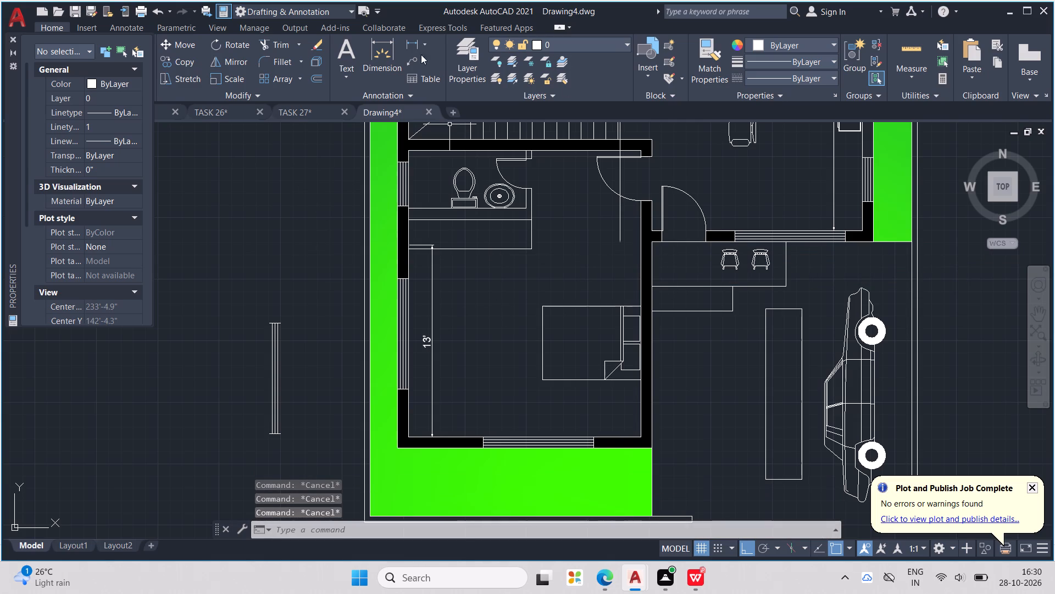
# Dimension the southwest bedroom's full inner width between its two south corners, placing the dimension across the room north of the bed.
pyautogui.click(381, 51)
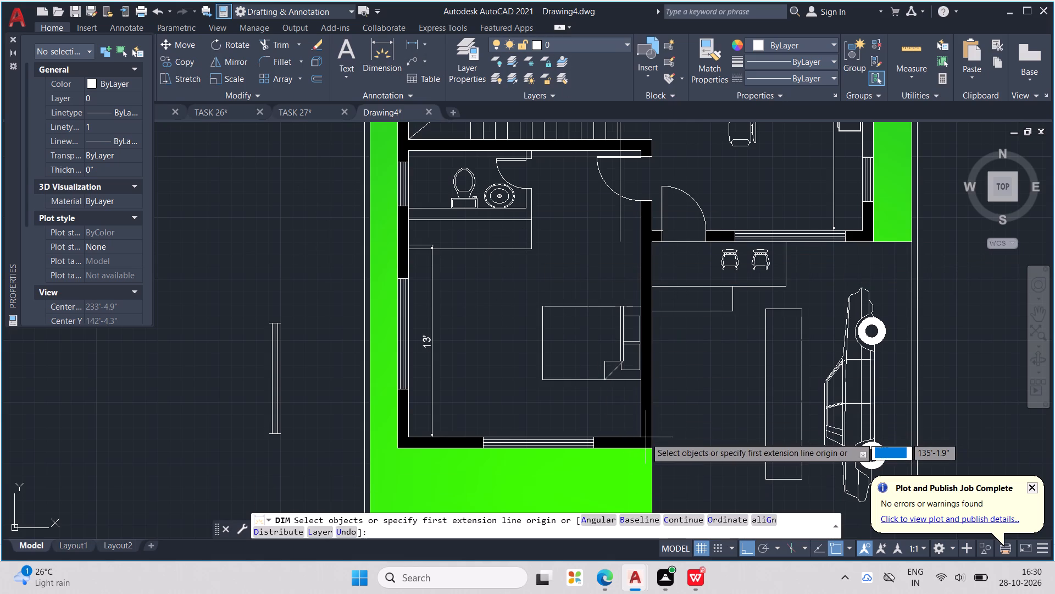
pyautogui.click(641, 436)
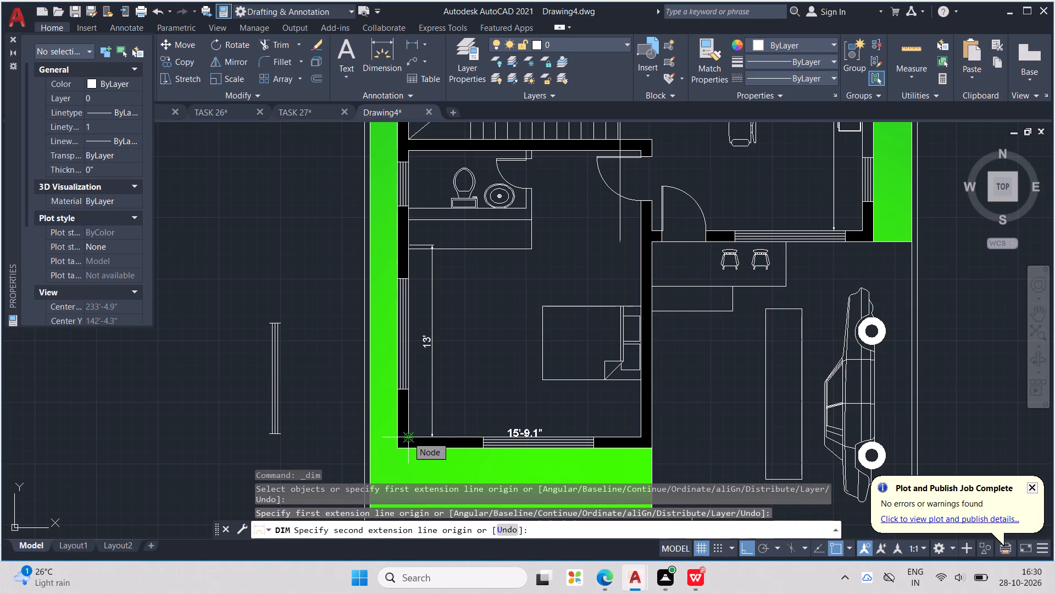
pyautogui.click(408, 437)
pyautogui.click(381, 272)
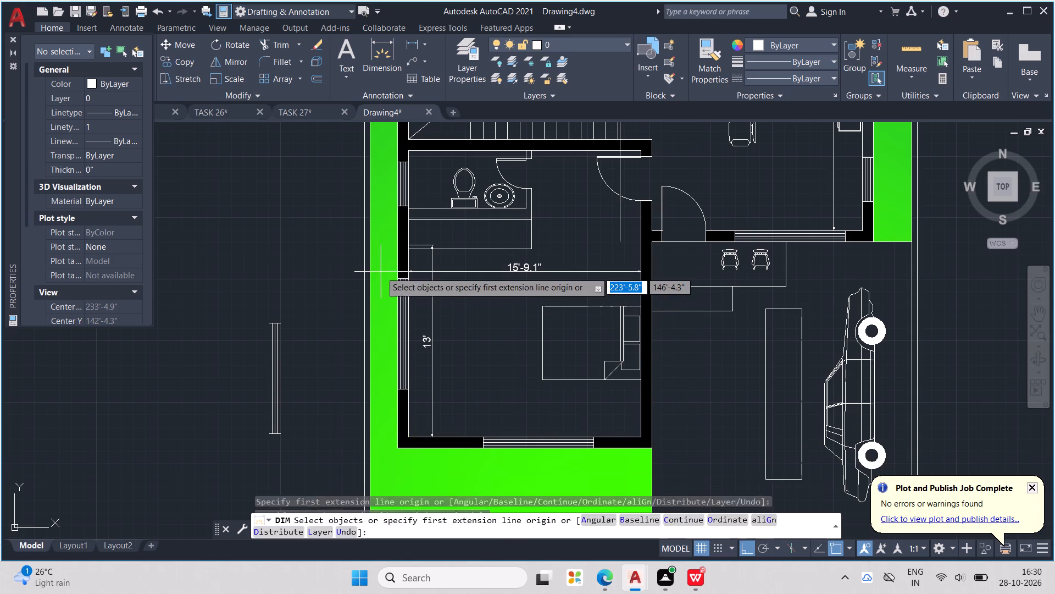
pyautogui.press('Escape')
# Dimension the bedroom bathroom's width from its inner northwest corner to the east partition, placing it just below the north wall.
pyautogui.click(380, 56)
pyautogui.moveTo(456, 194); pyautogui.dragTo(496, 316, button='middle')
pyautogui.scroll(2, 496, 304)
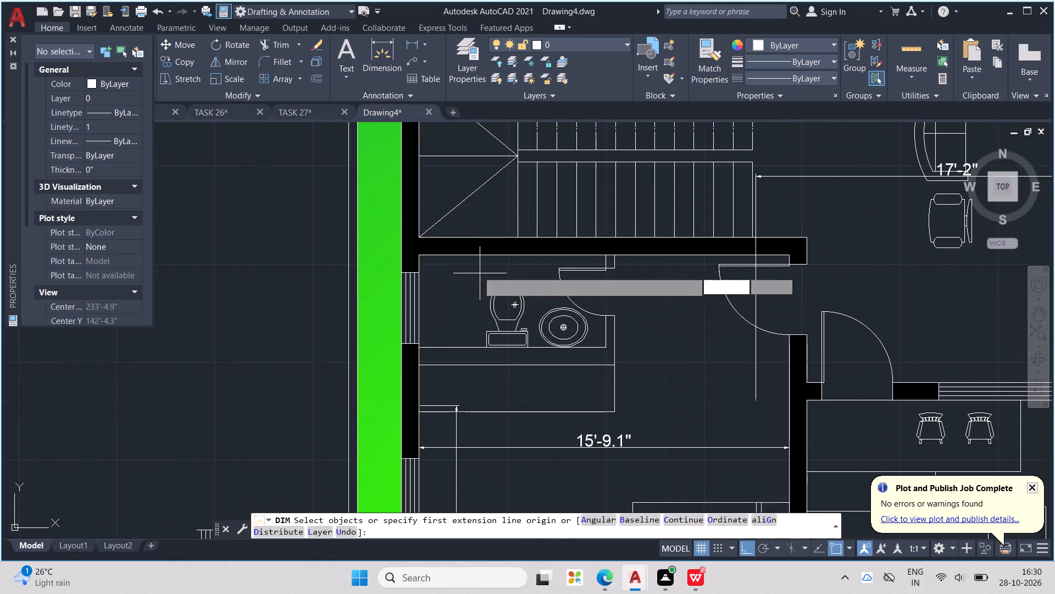
pyautogui.click(420, 256)
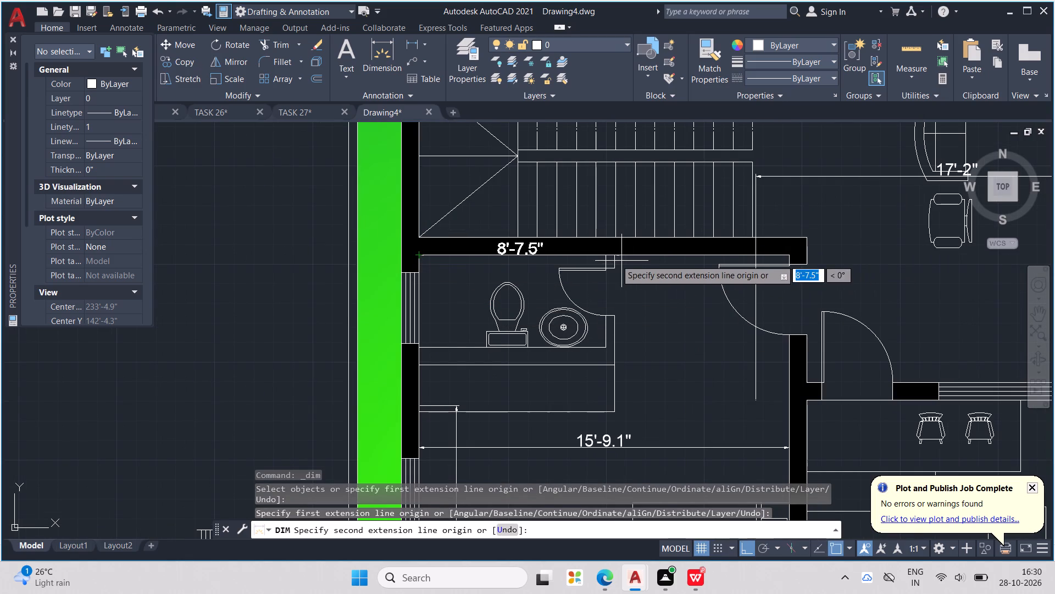
pyautogui.click(616, 254)
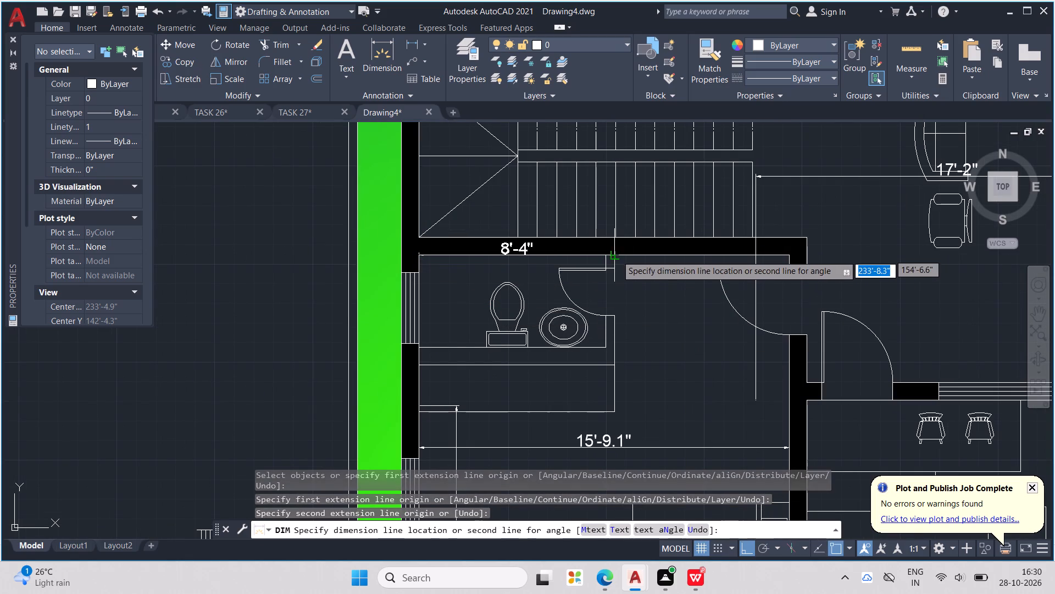
pyautogui.click(607, 274)
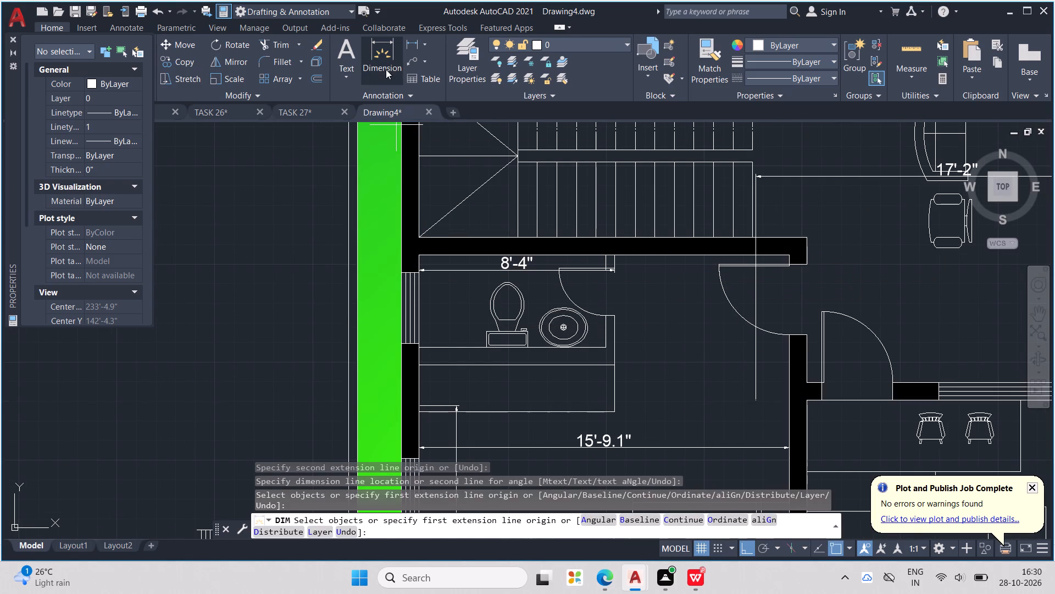
# Add a vertical 4'8" dimension running north from the bathroom's inner southwest corner, placing it just west of the toilet.
pyautogui.click(385, 67)
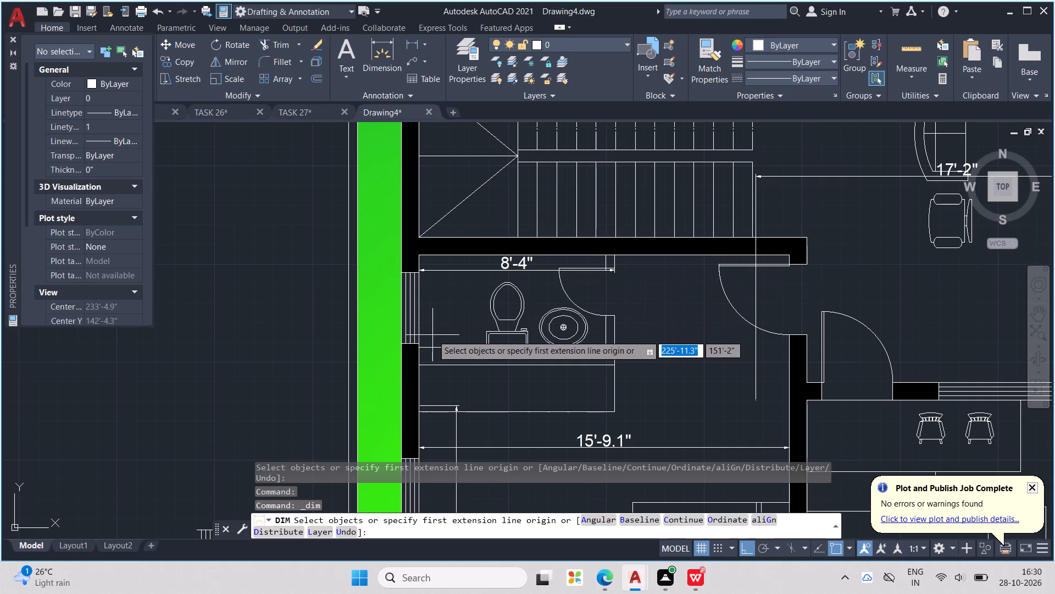
pyautogui.click(423, 348)
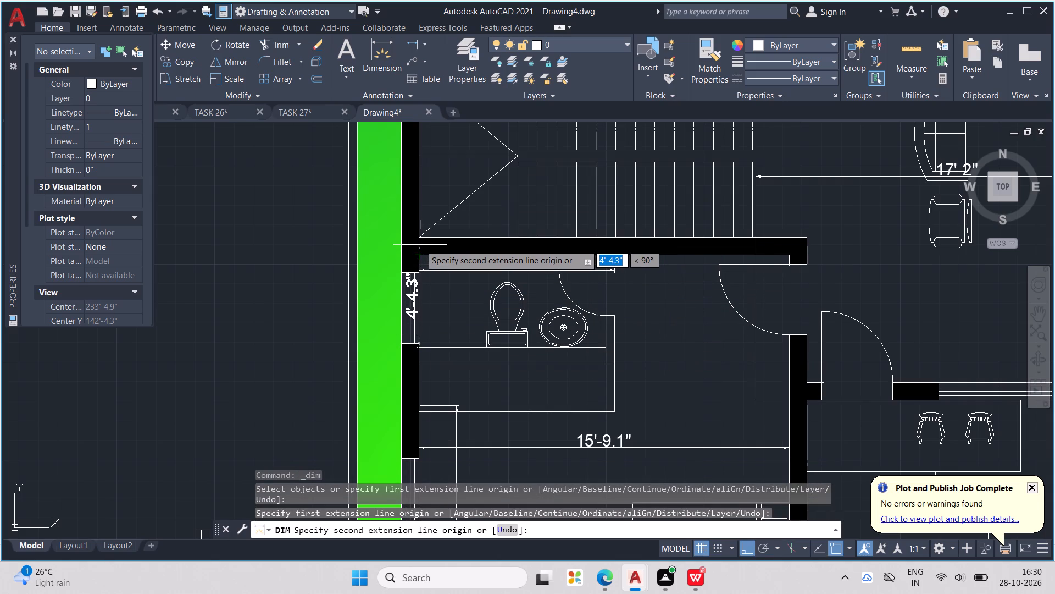
pyautogui.write('4\'8"')
pyautogui.press('Return')
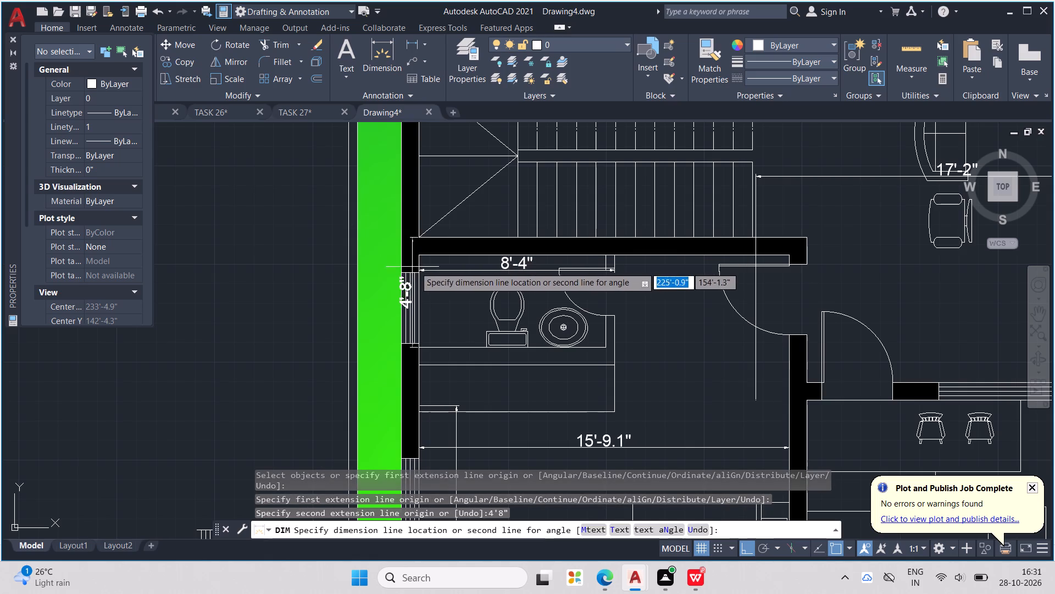
pyautogui.click(469, 287)
pyautogui.press('Escape')
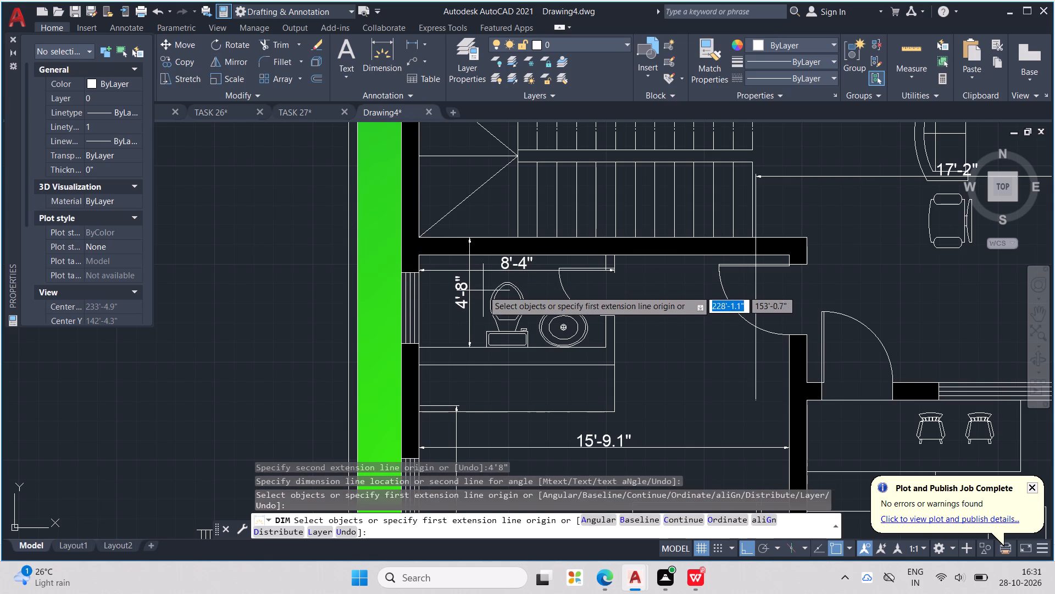
# Close the Properties palette.
pyautogui.scroll(-2, 486, 290)
pyautogui.moveTo(496, 294); pyautogui.dragTo(411, 323, button='middle')
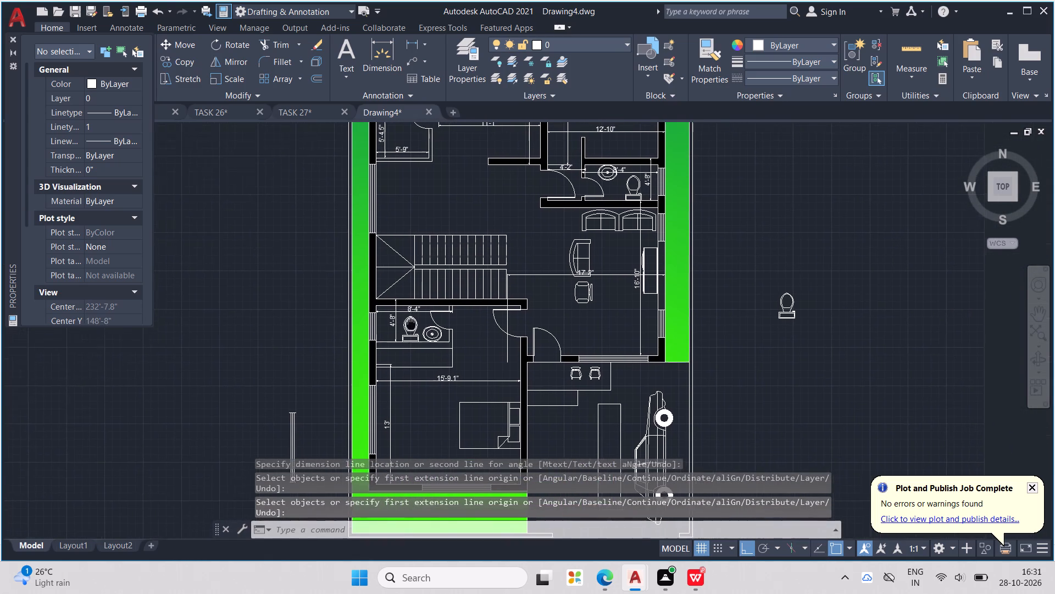
pyautogui.moveTo(411, 323); pyautogui.dragTo(403, 324, button='middle')
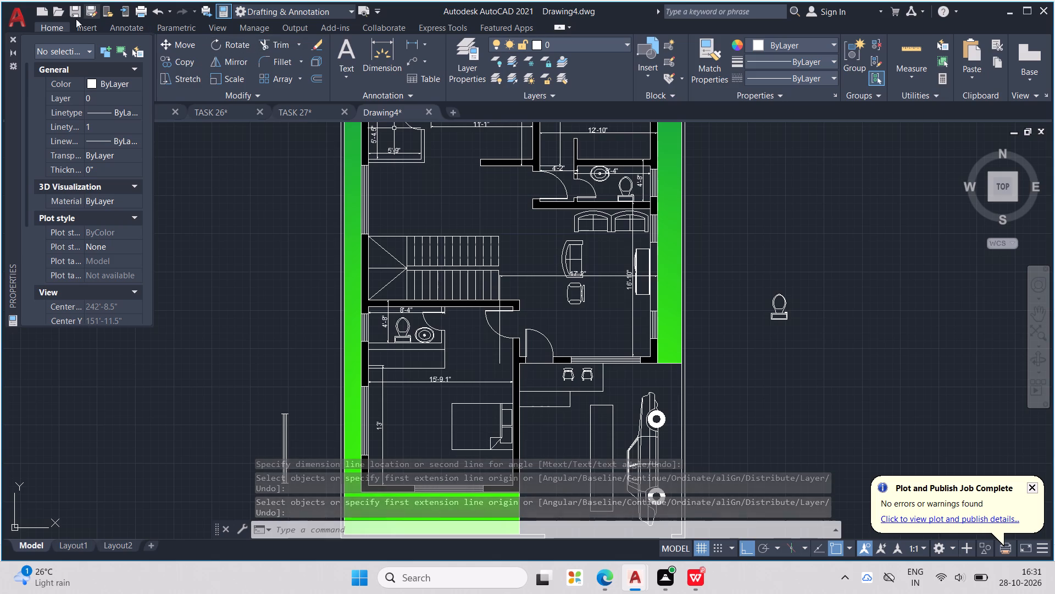
pyautogui.click(5, 37)
pyautogui.click(19, 41)
pyautogui.click(13, 33)
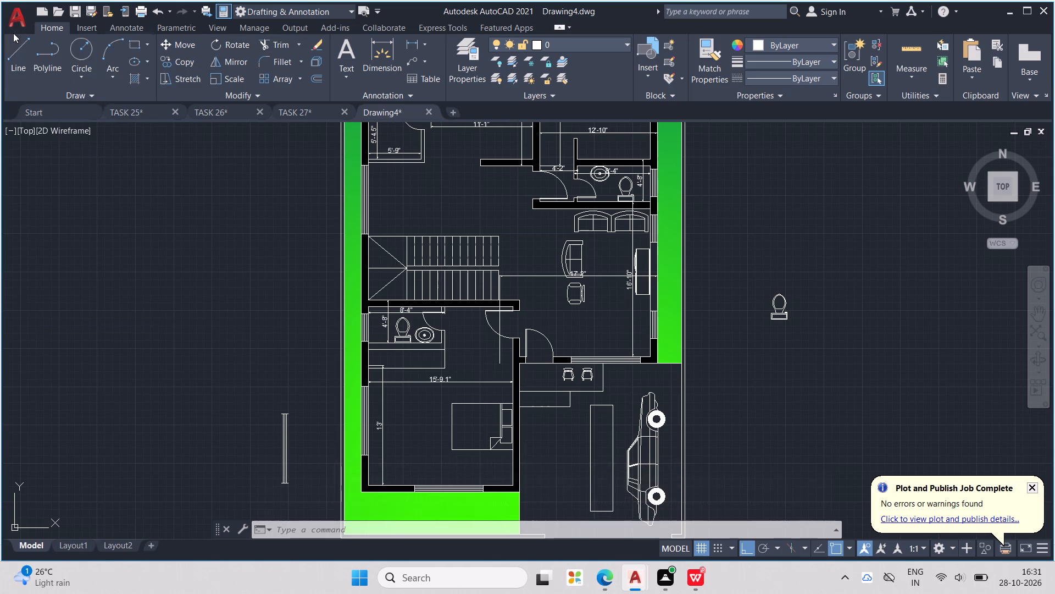
# Draw the stair direction line from the south flight's east end, around the landing diagonals' midpoints, and east into the north flight.
pyautogui.click(21, 48)
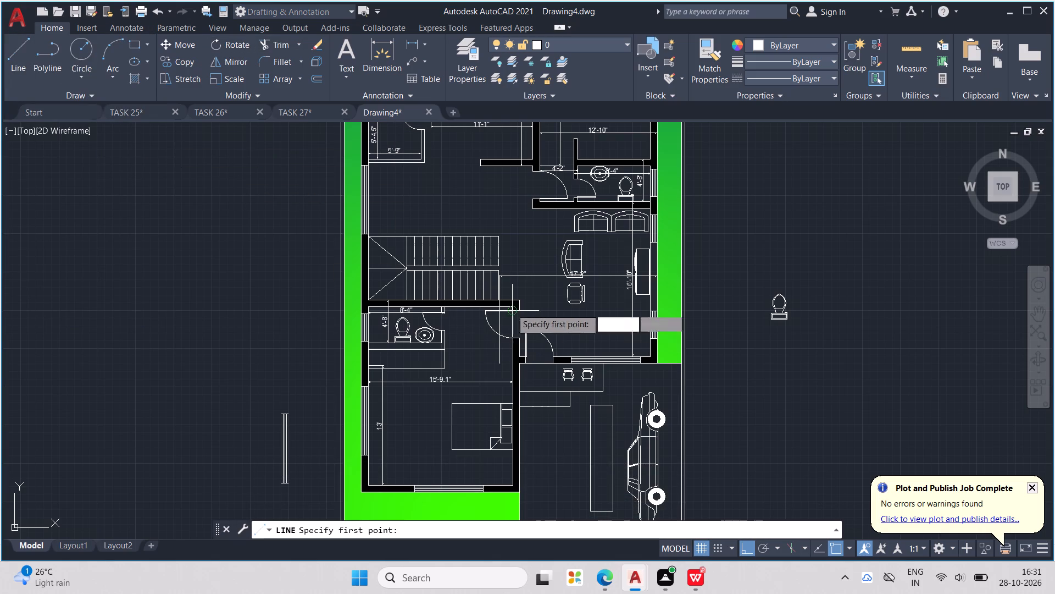
pyautogui.scroll(2, 486, 278)
pyautogui.click(515, 293)
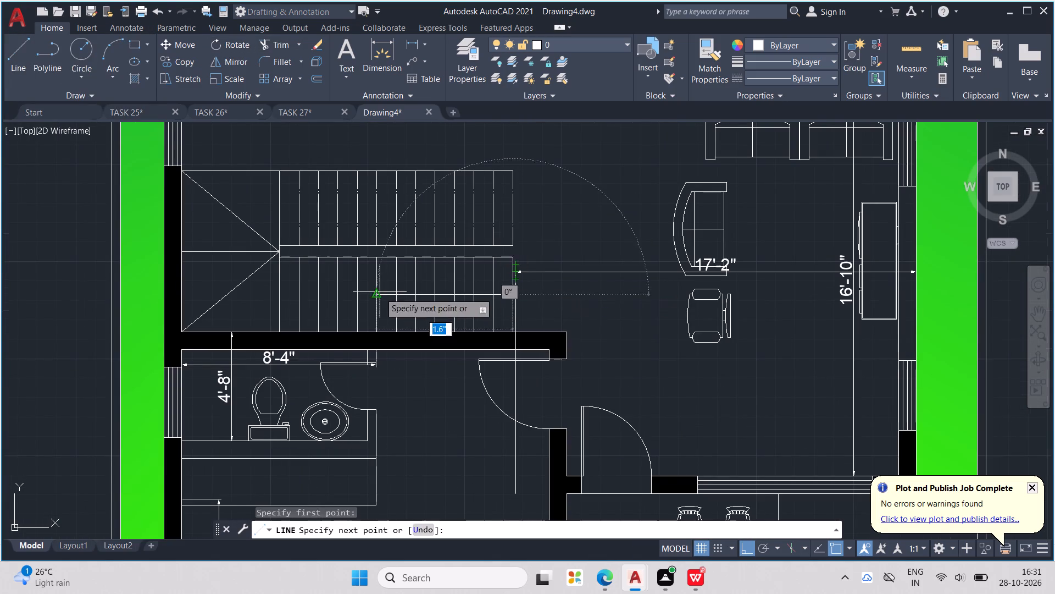
pyautogui.moveTo(403, 289); pyautogui.dragTo(588, 300, button='middle')
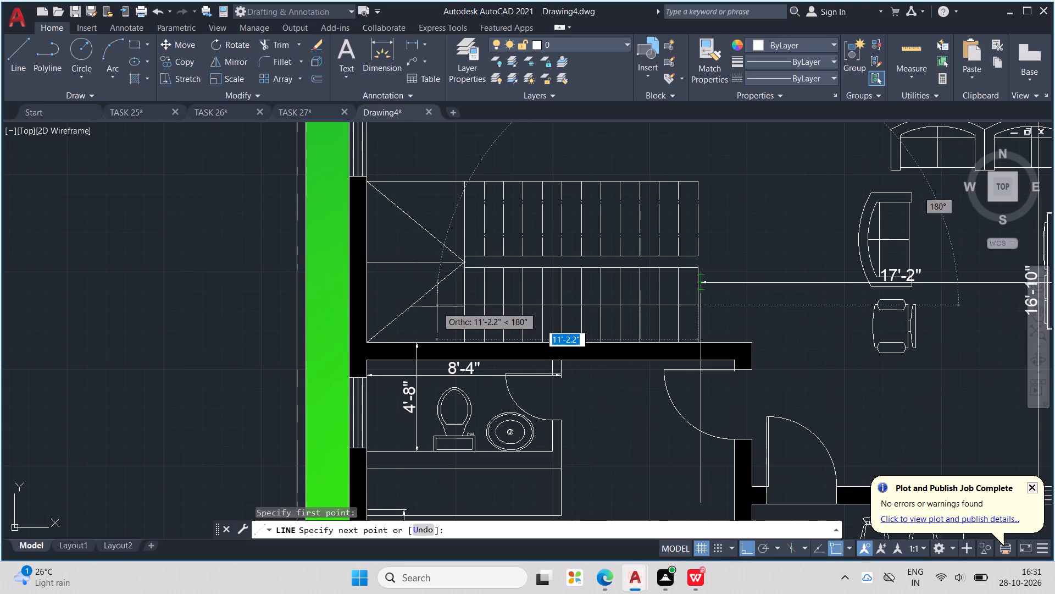
pyautogui.click(412, 306)
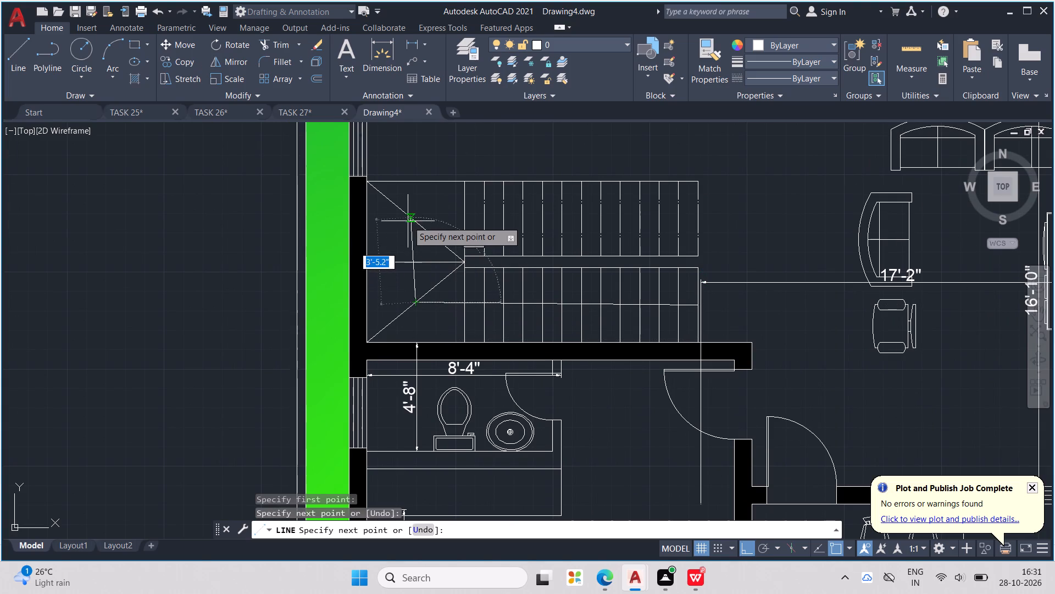
pyautogui.click(413, 217)
pyautogui.moveTo(607, 230); pyautogui.dragTo(547, 234, button='middle')
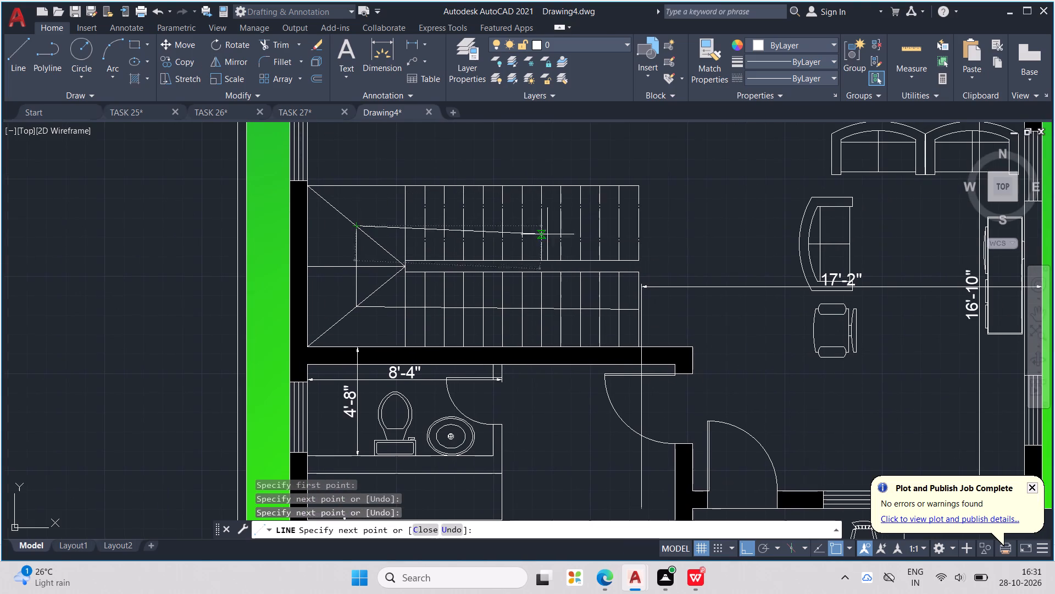
pyautogui.moveTo(630, 222); pyautogui.dragTo(473, 227, button='middle')
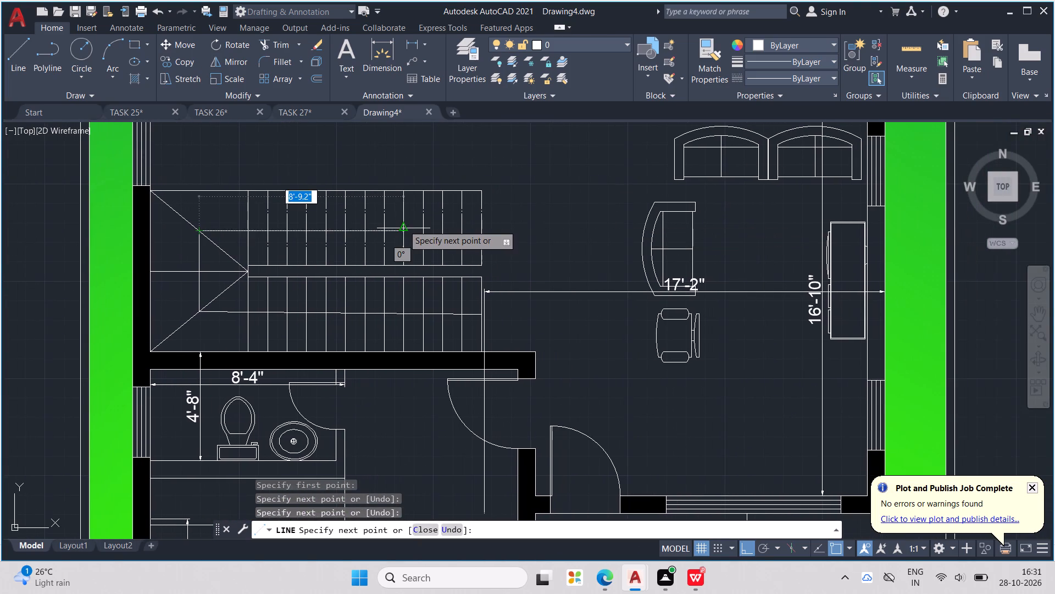
pyautogui.scroll(2, 403, 225)
pyautogui.click(424, 229)
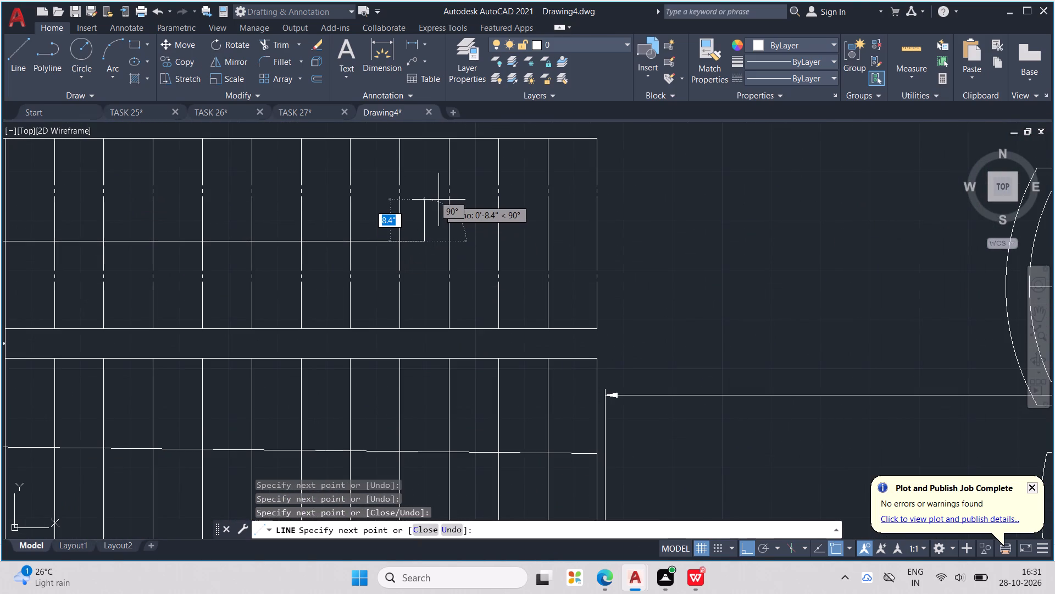
# Draw a triangular arrowhead at the direction line's end, with 3" base halves on either side and its tip on the next tread line.
pyautogui.write('3"')
pyautogui.press('Return')
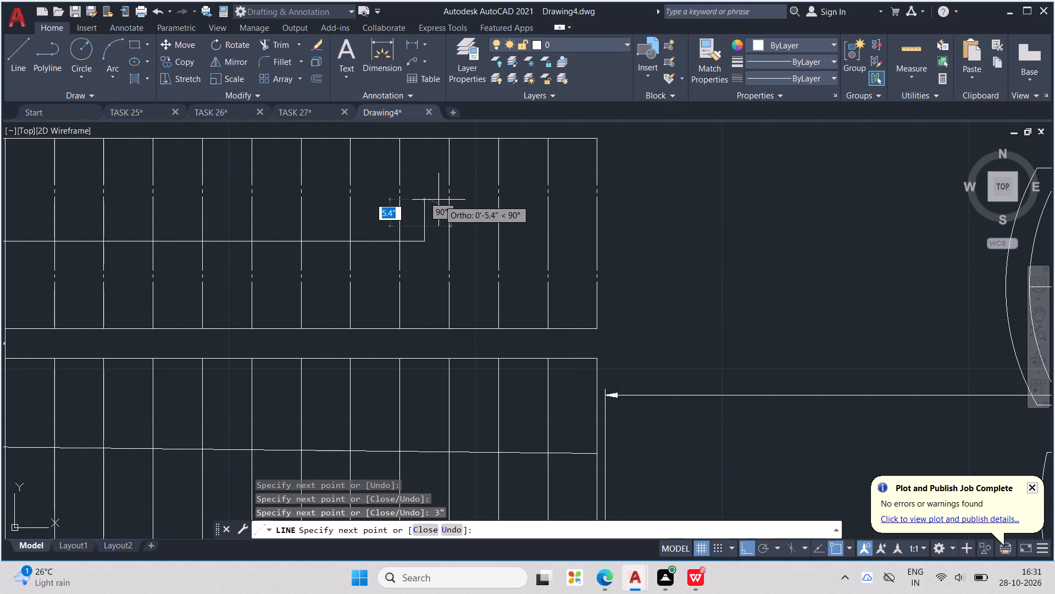
pyautogui.click(422, 240)
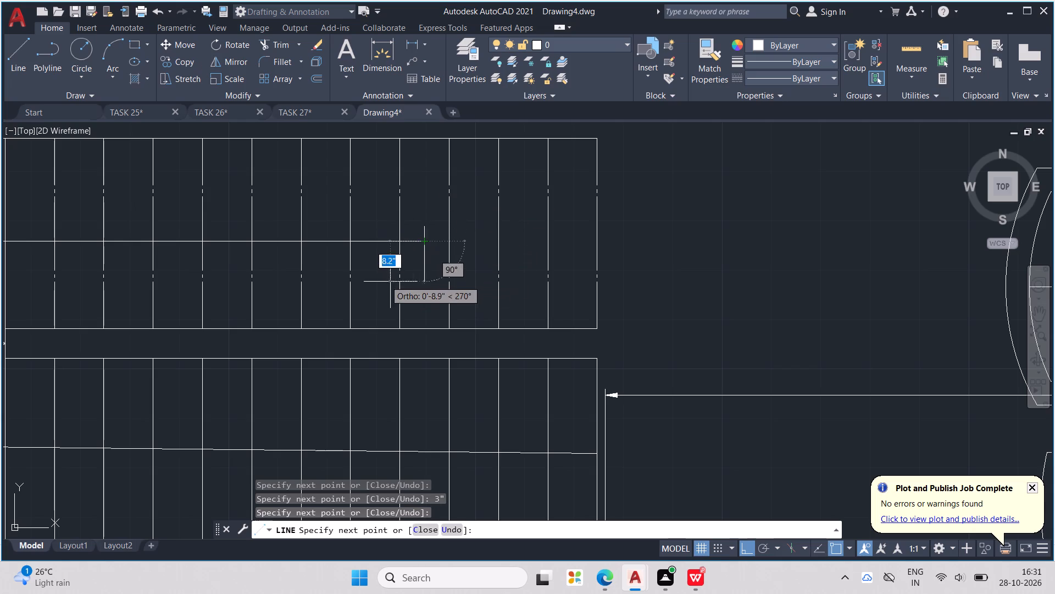
pyautogui.write('3"')
pyautogui.press('Return')
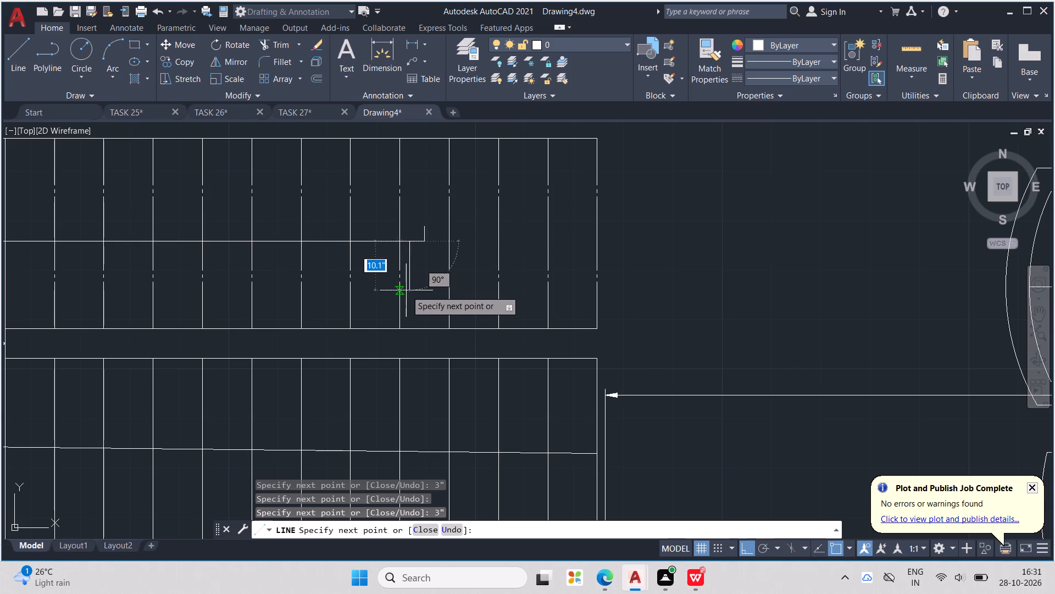
pyautogui.hotkey('ctrl', 'z')
pyautogui.write('3"')
pyautogui.press('Return')
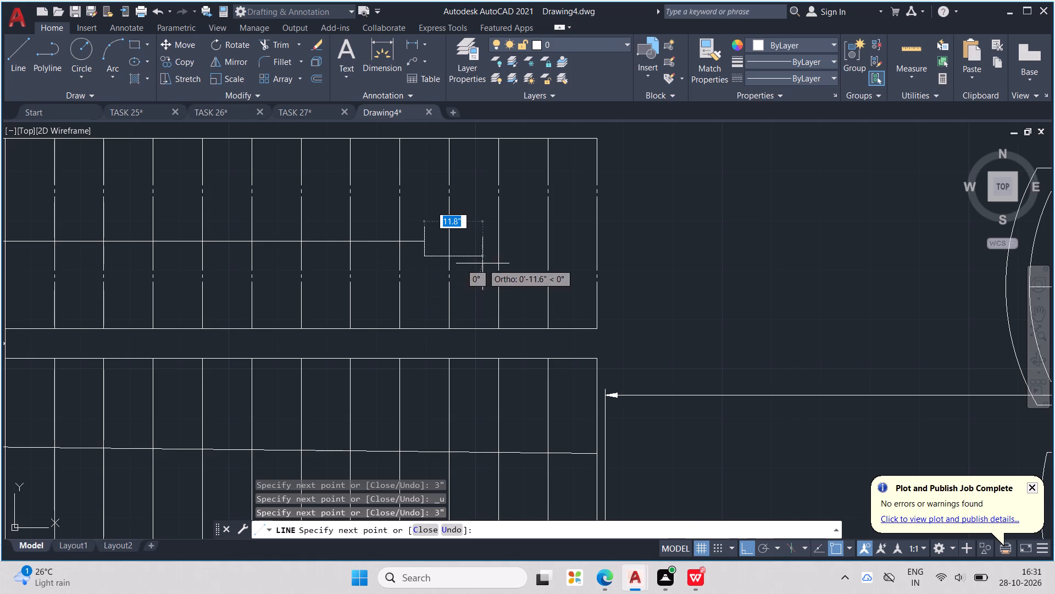
pyautogui.scroll(1, 430, 246)
pyautogui.click(417, 238)
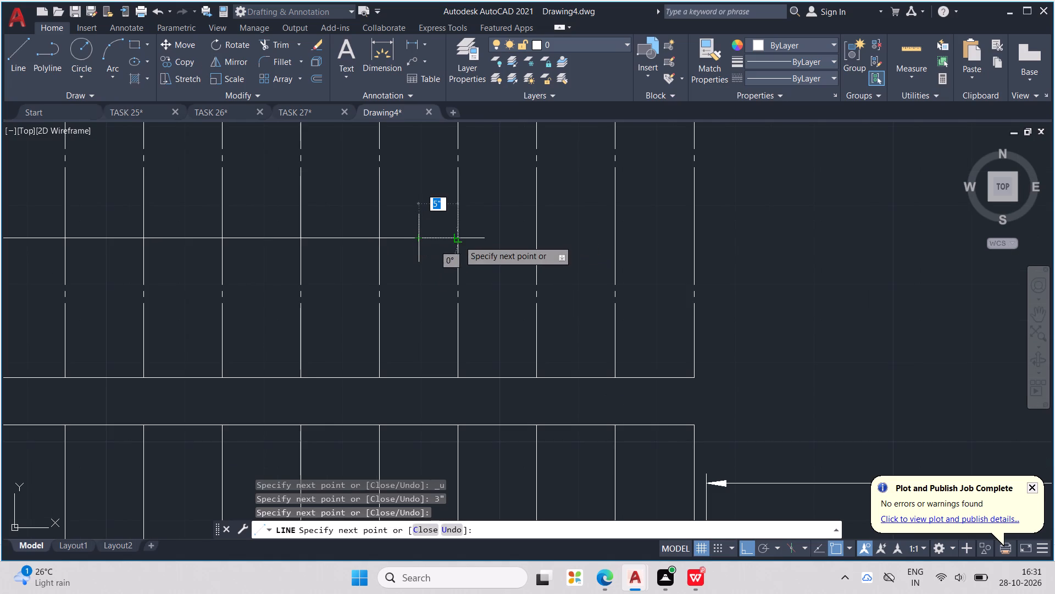
pyautogui.click(459, 240)
pyautogui.click(417, 262)
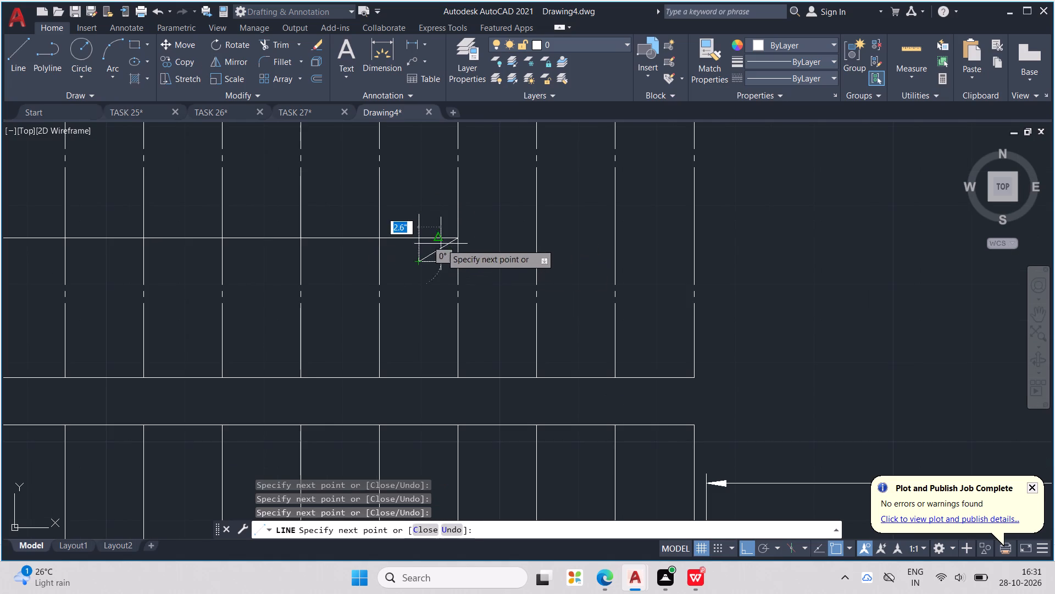
pyautogui.click(415, 216)
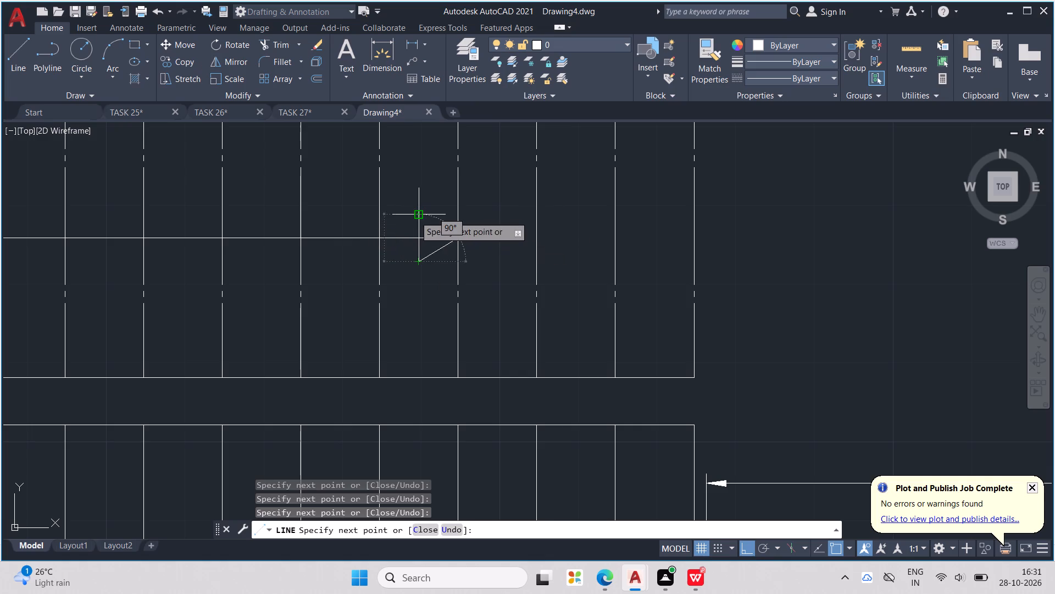
pyautogui.click(457, 242)
pyautogui.press('Escape')
pyautogui.press('Escape')
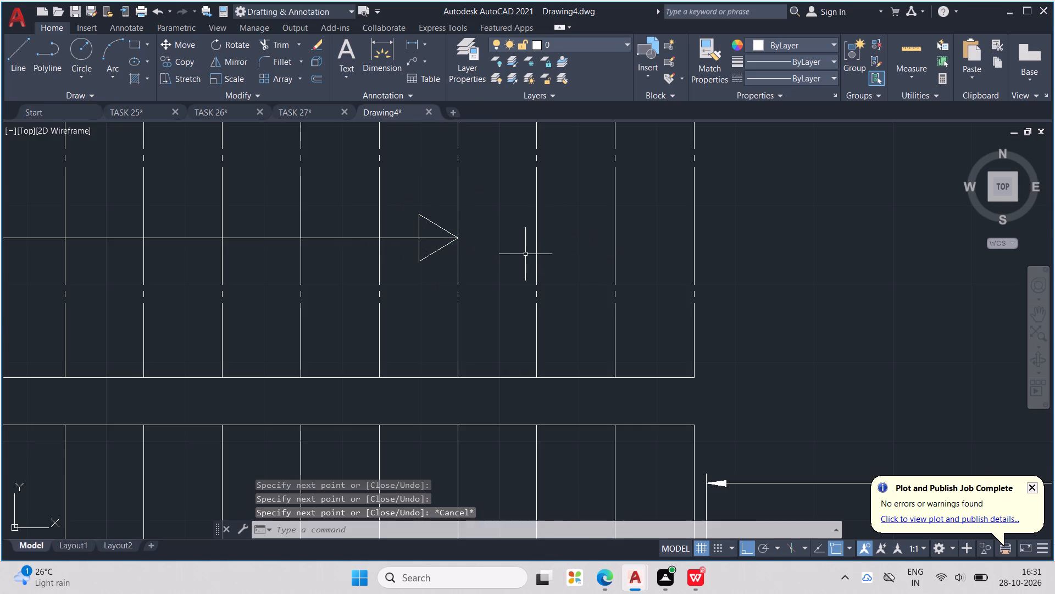
pyautogui.scroll(-1, 525, 254)
pyautogui.press('Escape')
pyautogui.scroll(-2, 560, 269)
pyautogui.press('Escape')
pyautogui.press('Escape')
pyautogui.press('Escape')
pyautogui.press('Escape')
pyautogui.press('Escape')
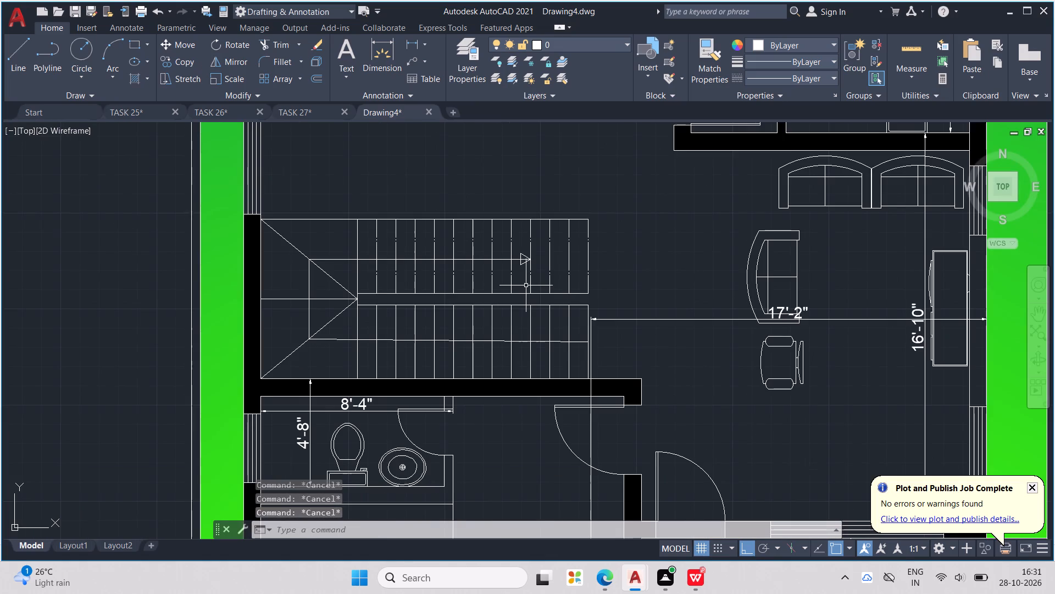
# Trim away the part of the stair direction line that lies inside the triangular arrowhead.
pyautogui.write('TR')
pyautogui.press('Return')
pyautogui.scroll(1, 533, 265)
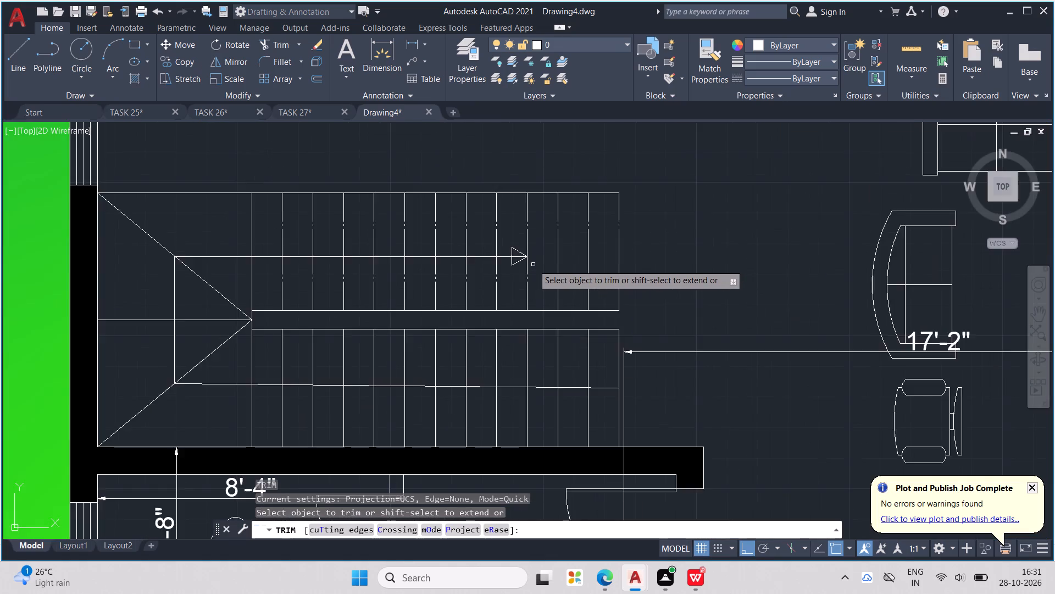
pyautogui.scroll(2, 525, 257)
pyautogui.click(492, 257)
pyautogui.scroll(-2, 492, 257)
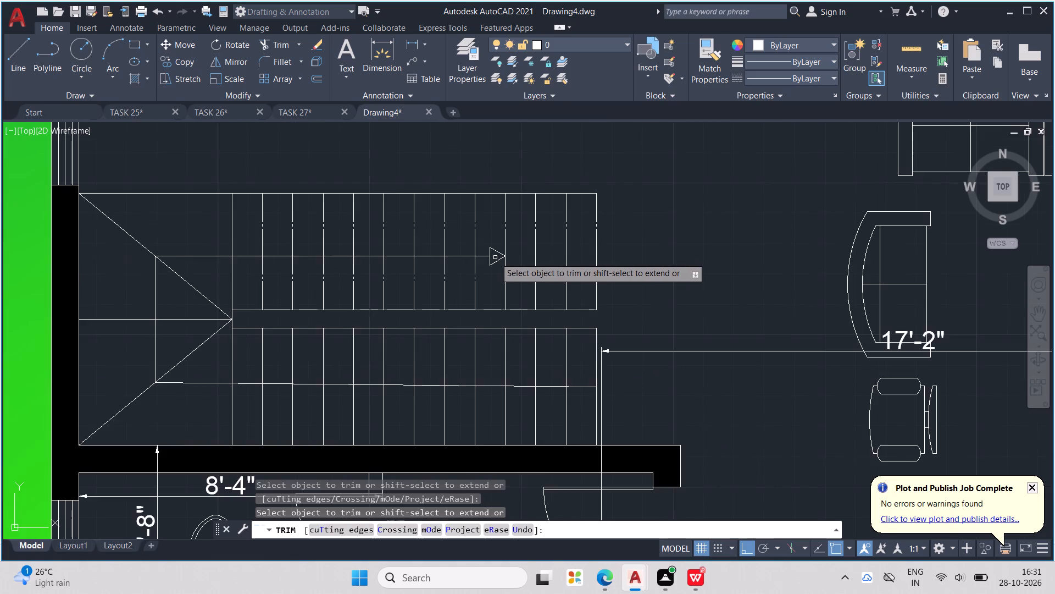
pyautogui.scroll(-2, 495, 257)
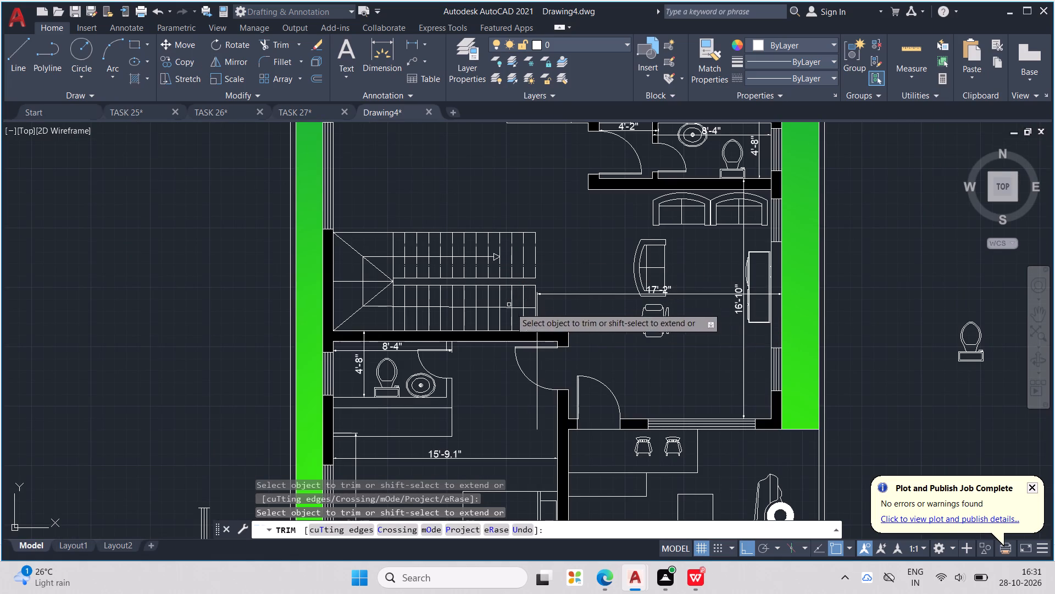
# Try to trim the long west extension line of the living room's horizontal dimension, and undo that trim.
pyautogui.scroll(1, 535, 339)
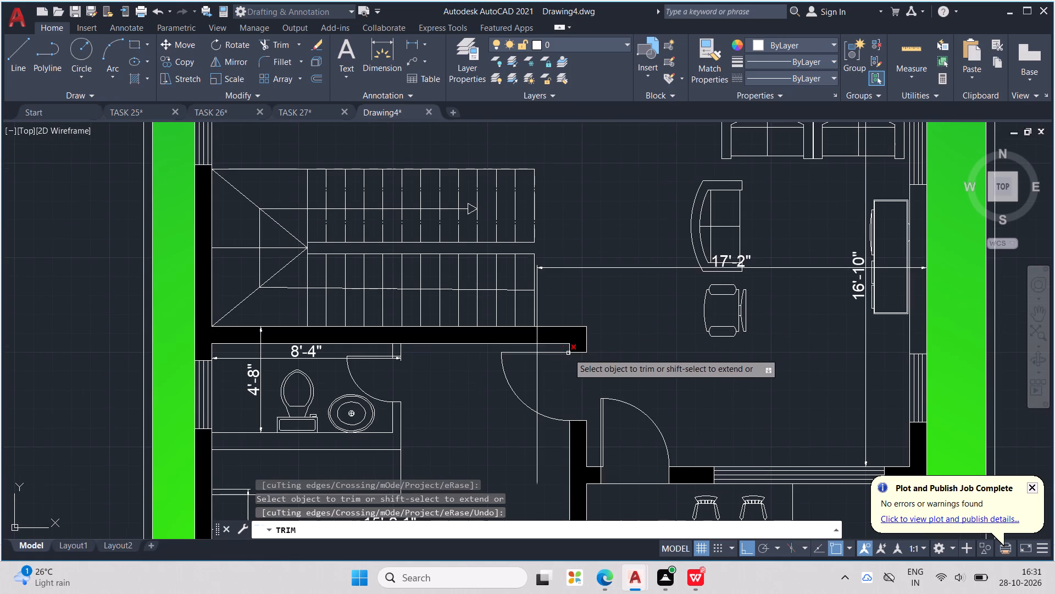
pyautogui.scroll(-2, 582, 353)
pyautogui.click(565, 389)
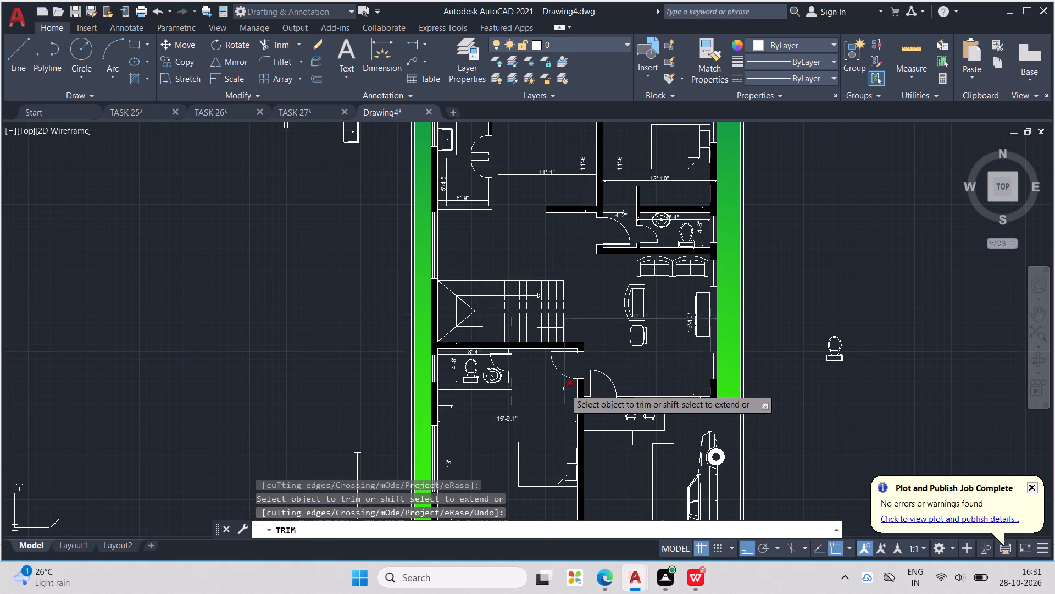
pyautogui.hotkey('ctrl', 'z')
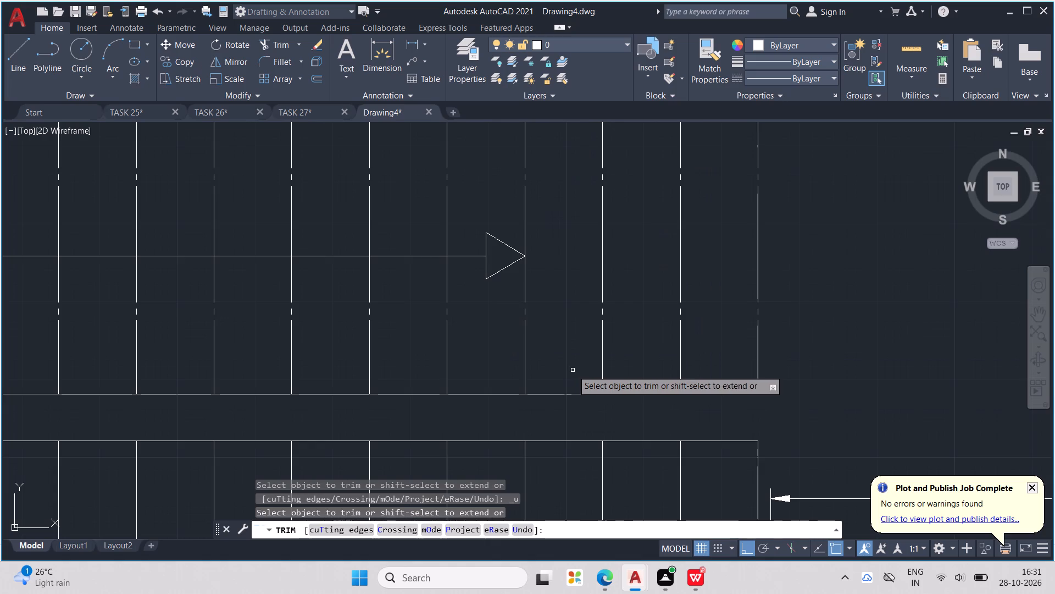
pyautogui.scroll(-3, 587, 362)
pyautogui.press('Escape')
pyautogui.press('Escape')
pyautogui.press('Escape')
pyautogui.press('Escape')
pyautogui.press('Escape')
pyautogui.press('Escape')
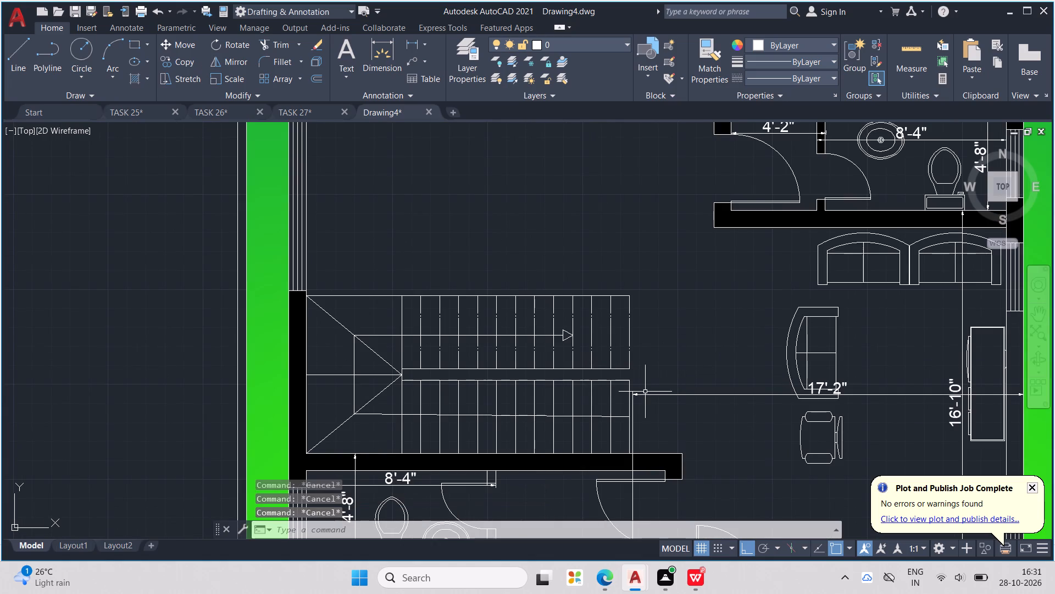
# Shorten the living room horizontal dimension's west extension line by moving its origin up to the stair's southeast corner.
pyautogui.click(647, 393)
pyautogui.moveTo(647, 393); pyautogui.dragTo(584, 323, button='middle')
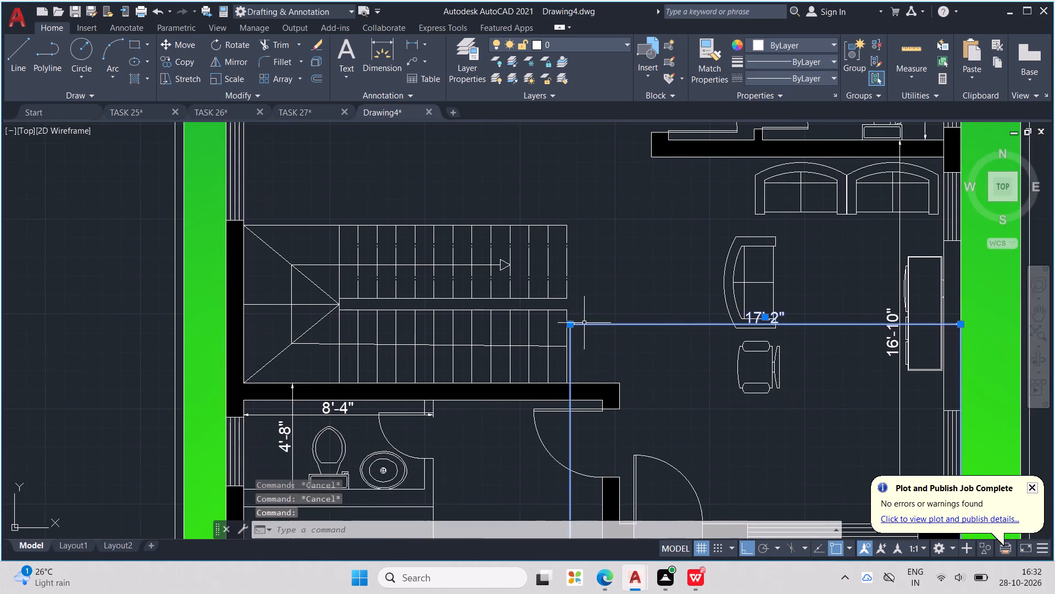
pyautogui.scroll(-2, 590, 373)
pyautogui.moveTo(580, 439); pyautogui.dragTo(578, 375)
pyautogui.click(578, 375)
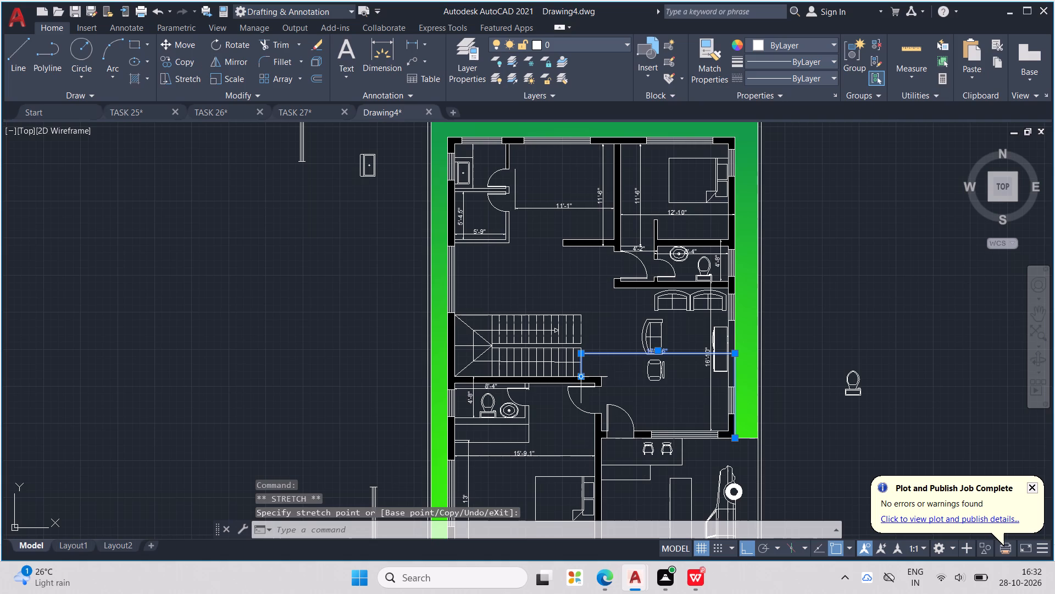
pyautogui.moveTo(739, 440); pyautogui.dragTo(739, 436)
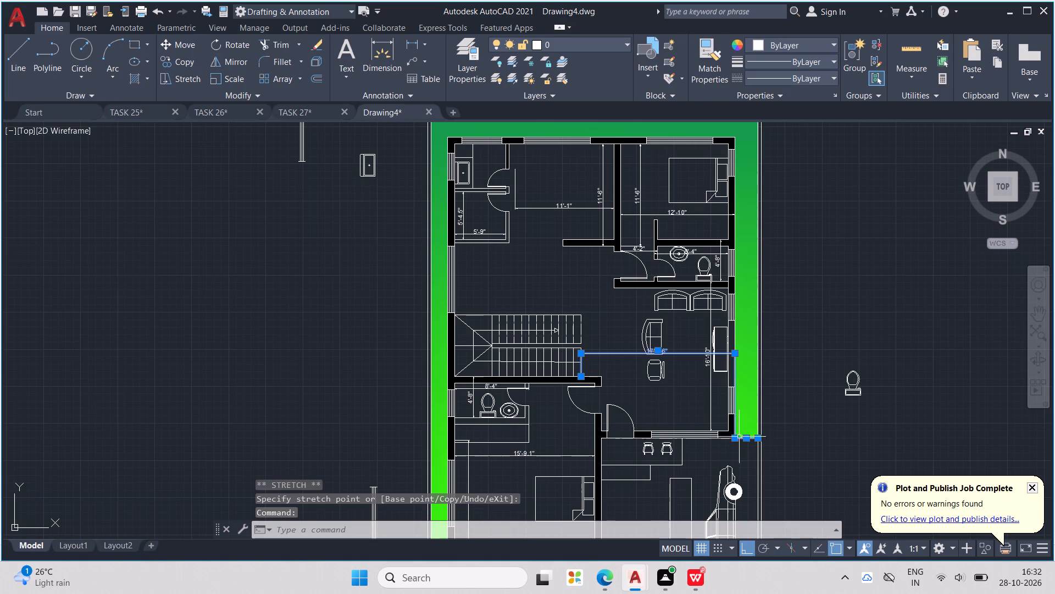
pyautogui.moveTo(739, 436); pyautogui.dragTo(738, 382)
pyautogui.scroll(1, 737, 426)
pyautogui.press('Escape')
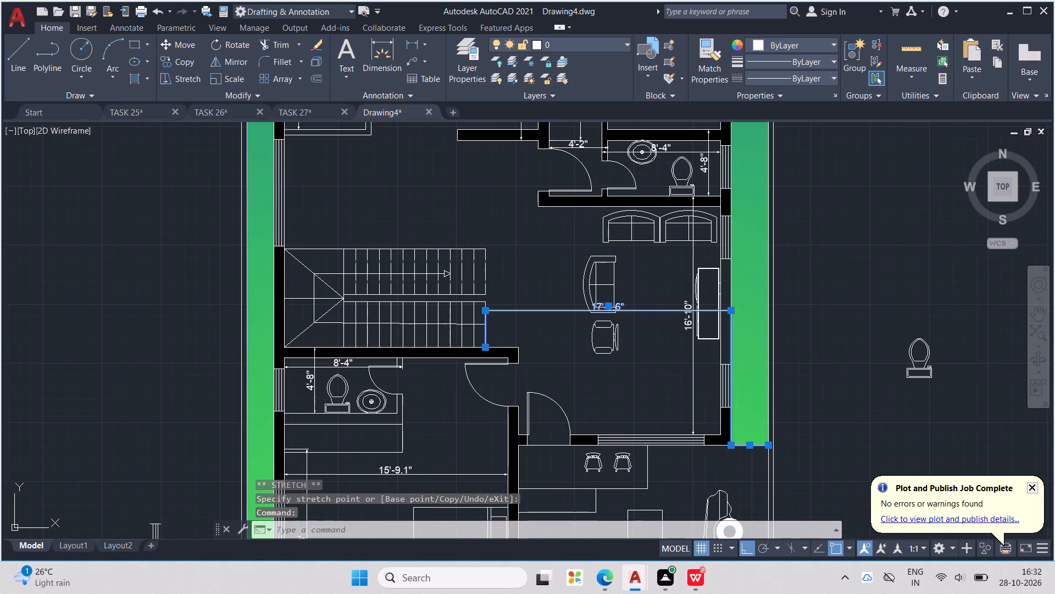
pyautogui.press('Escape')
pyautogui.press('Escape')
# Shorten the same dimension's east extension line by moving its origin north along the outer wall face to just above the window.
pyautogui.click(662, 310)
pyautogui.scroll(2, 748, 448)
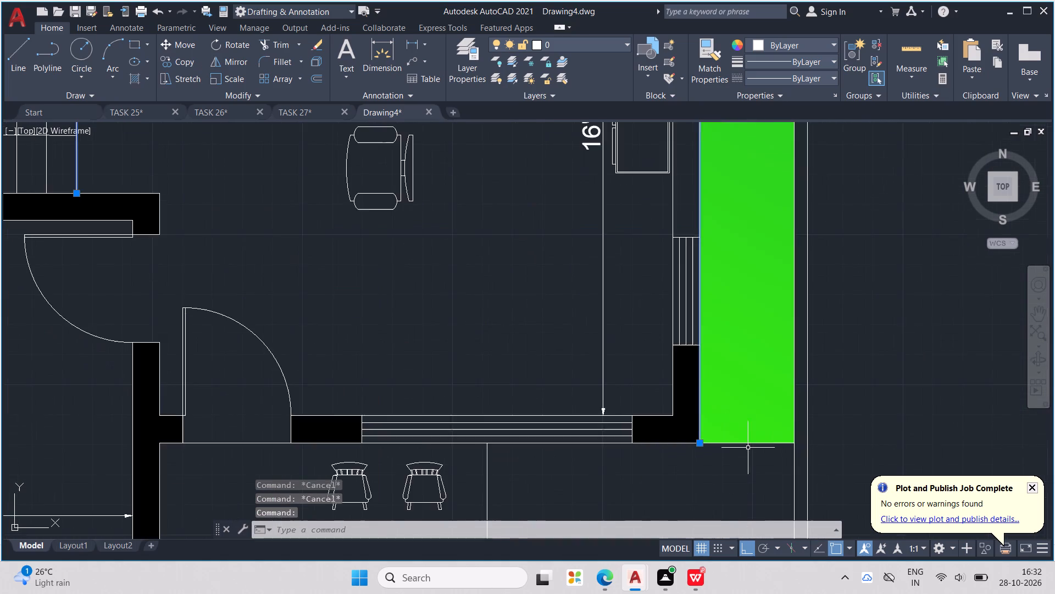
pyautogui.scroll(2, 714, 453)
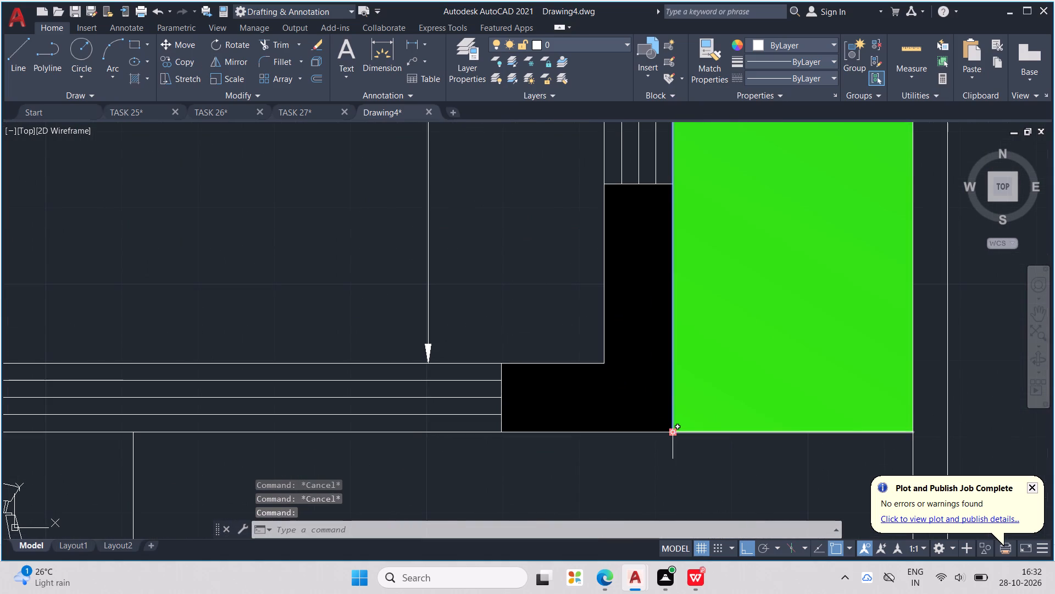
pyautogui.moveTo(675, 432); pyautogui.dragTo(677, 292)
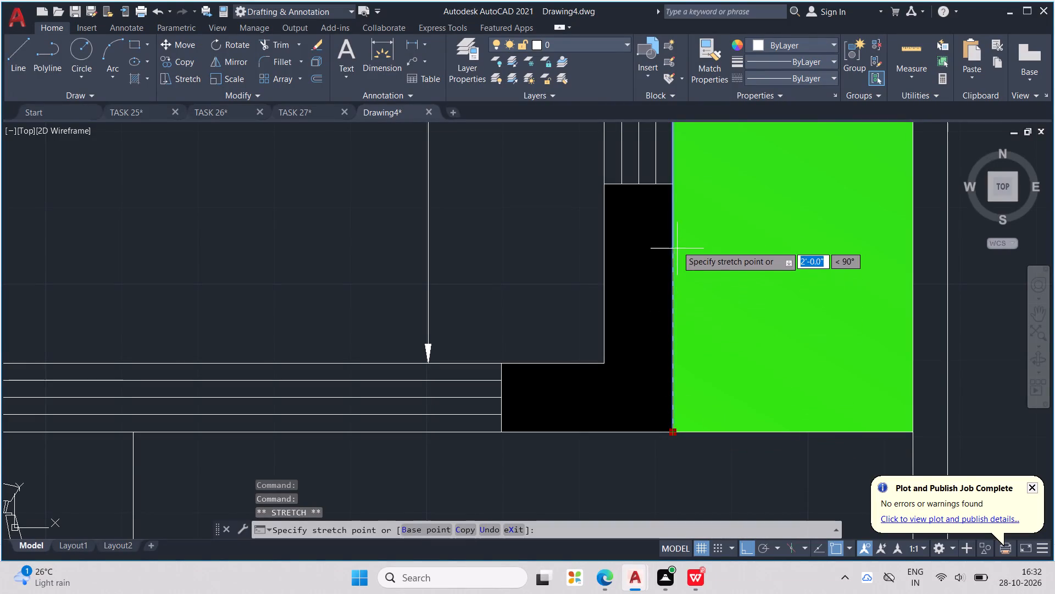
pyautogui.moveTo(676, 232); pyautogui.dragTo(676, 426, button='middle')
pyautogui.moveTo(664, 312); pyautogui.dragTo(664, 367, button='middle')
pyautogui.scroll(-1, 664, 312)
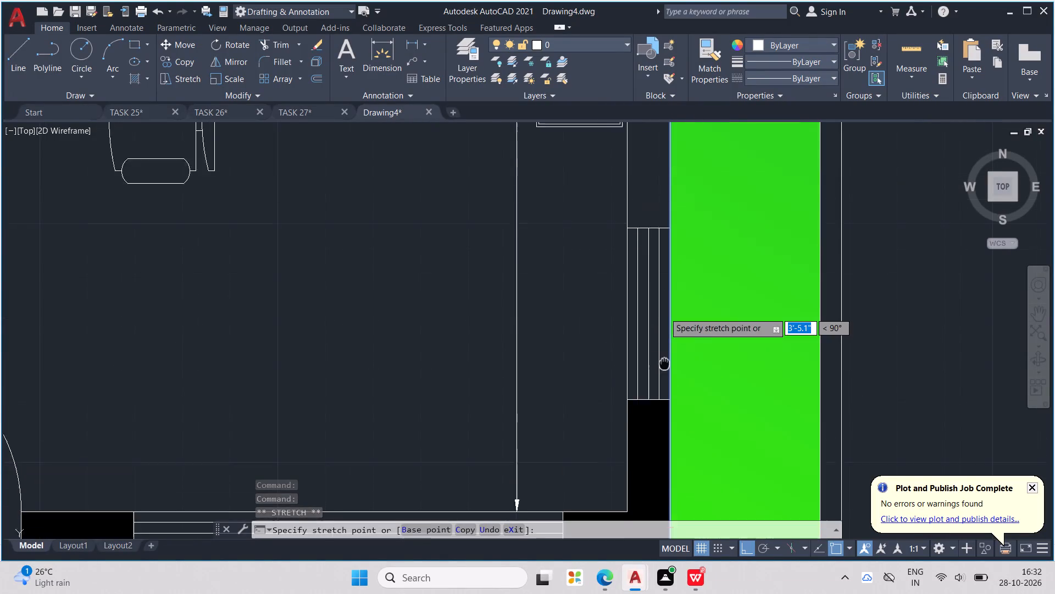
pyautogui.moveTo(664, 367); pyautogui.dragTo(664, 413, button='middle')
pyautogui.click(662, 246)
pyautogui.scroll(-2, 662, 246)
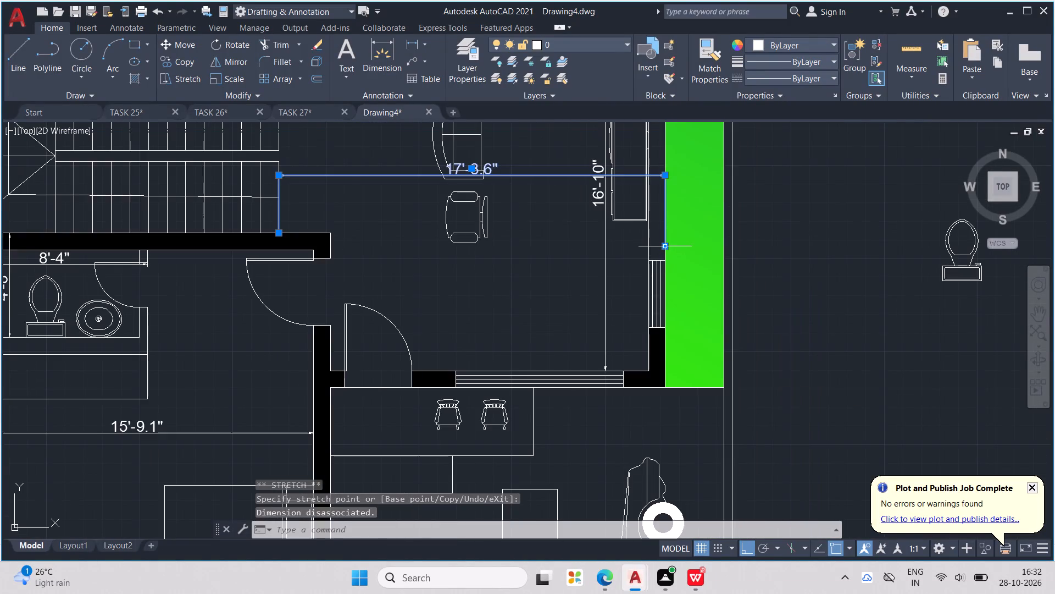
pyautogui.scroll(-2, 664, 243)
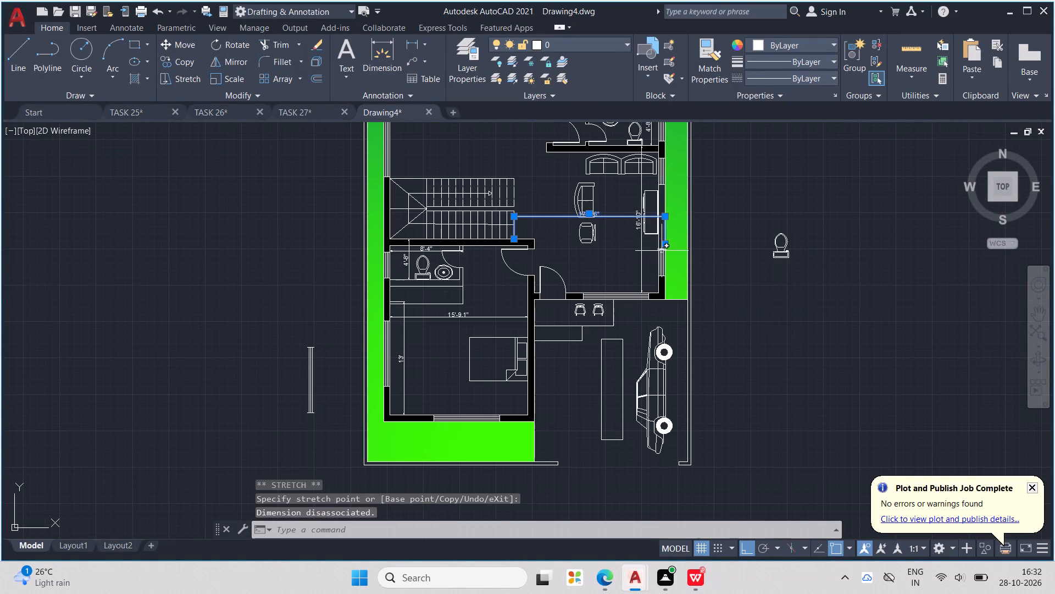
pyautogui.press('Escape')
pyautogui.press('Escape')
pyautogui.press('Escape')
pyautogui.press('Escape')
pyautogui.press('Escape')
pyautogui.press('Escape')
pyautogui.press('Escape')
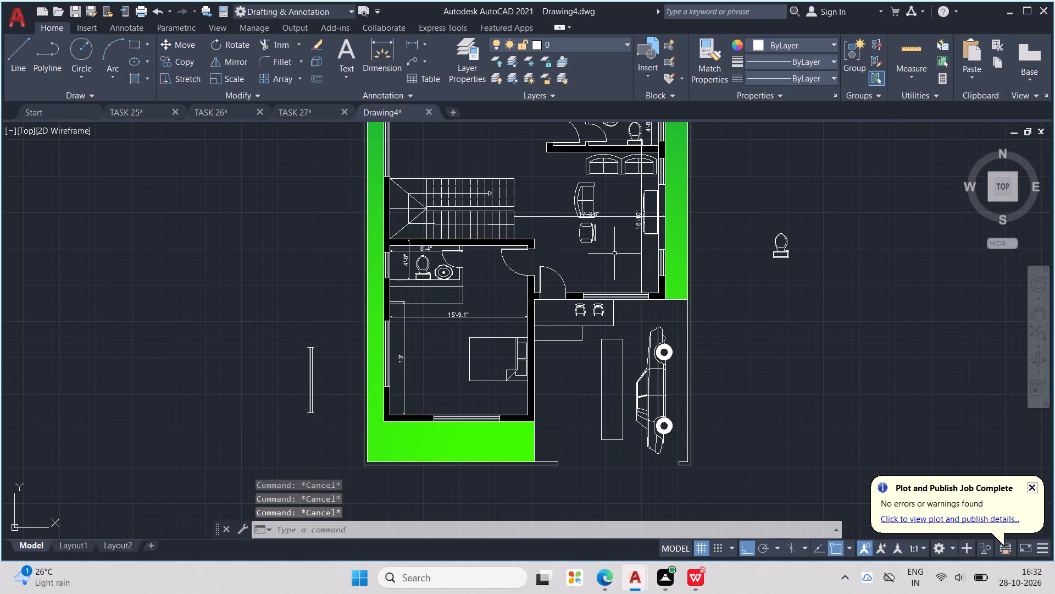
# Add a 9" high text label reading M.BED ROOM between the bed and the south window of the southwest bedroom.
pyautogui.scroll(-1, 610, 251)
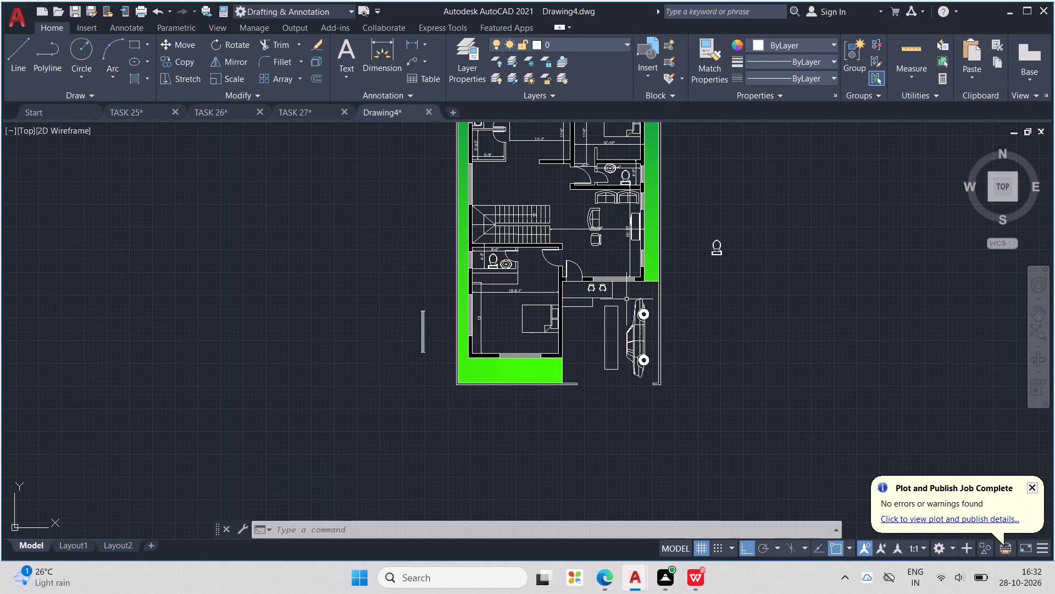
pyautogui.moveTo(626, 299); pyautogui.dragTo(622, 307, button='middle')
pyautogui.scroll(-1, 626, 299)
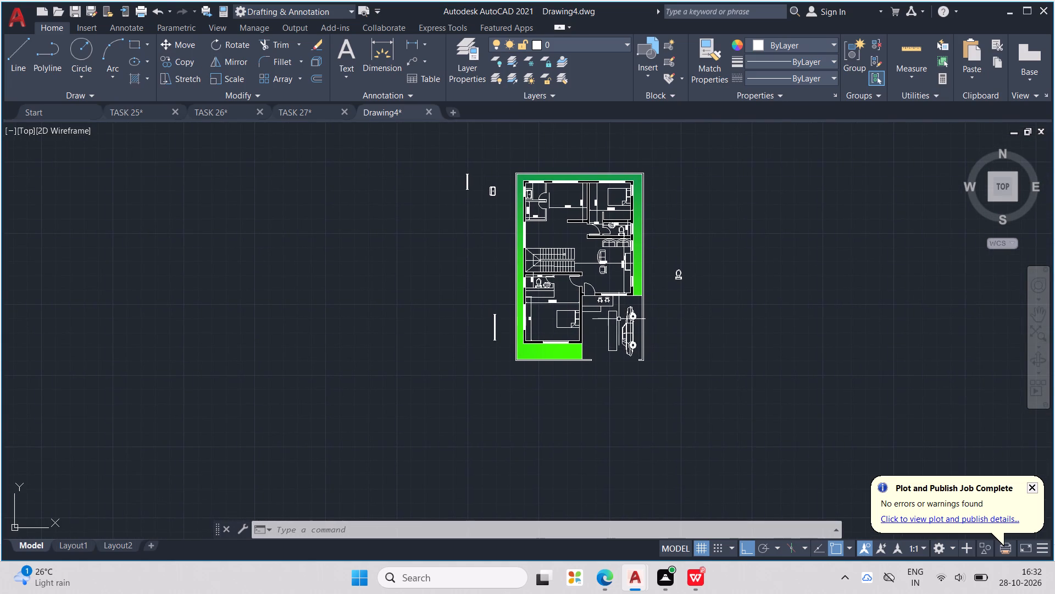
pyautogui.scroll(2, 610, 336)
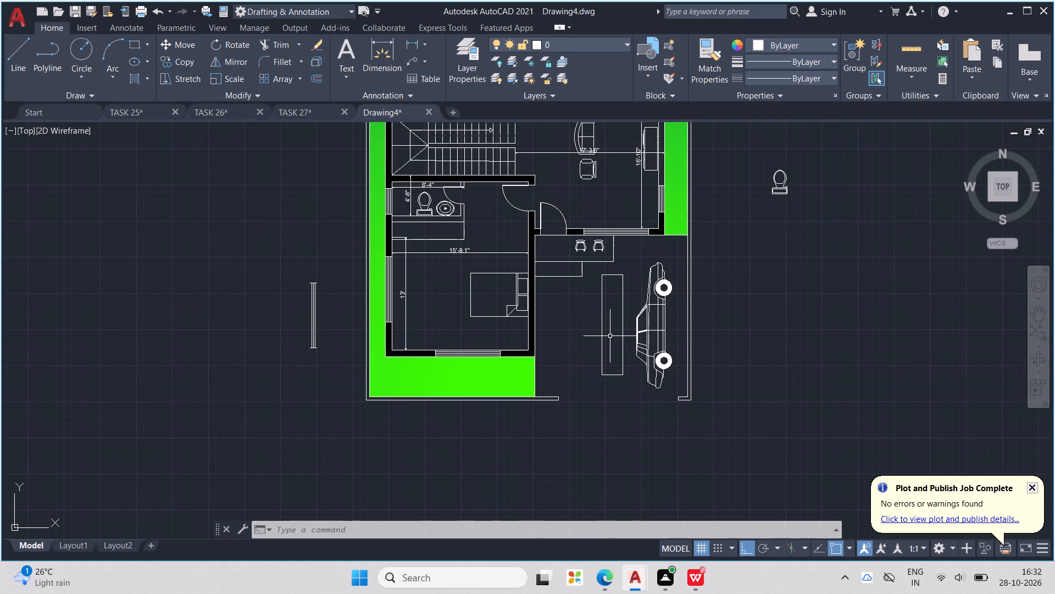
pyautogui.moveTo(609, 338); pyautogui.dragTo(587, 347, button='middle')
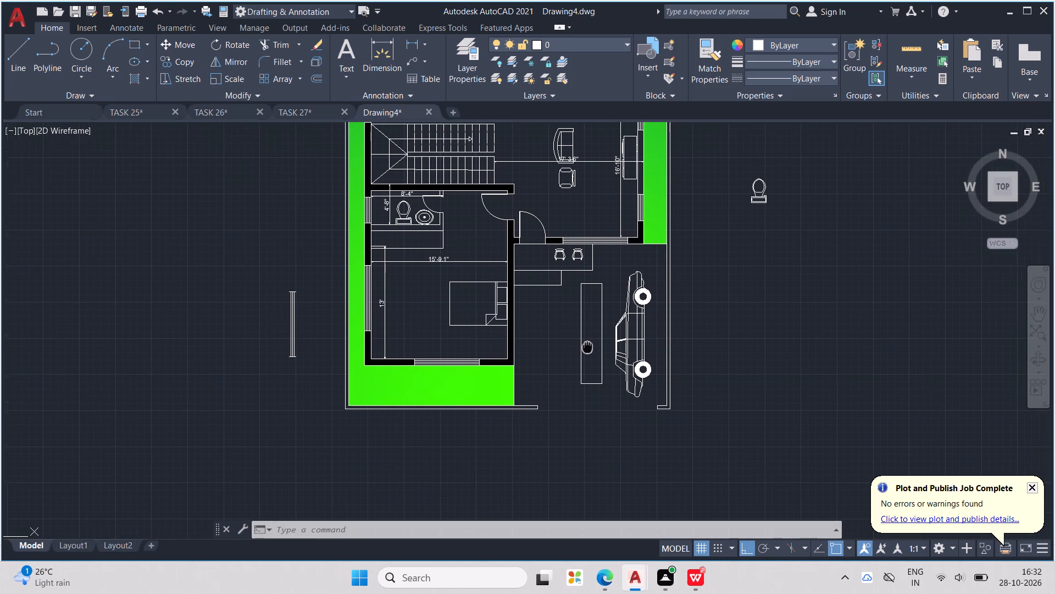
pyautogui.moveTo(587, 347); pyautogui.dragTo(578, 346, button='middle')
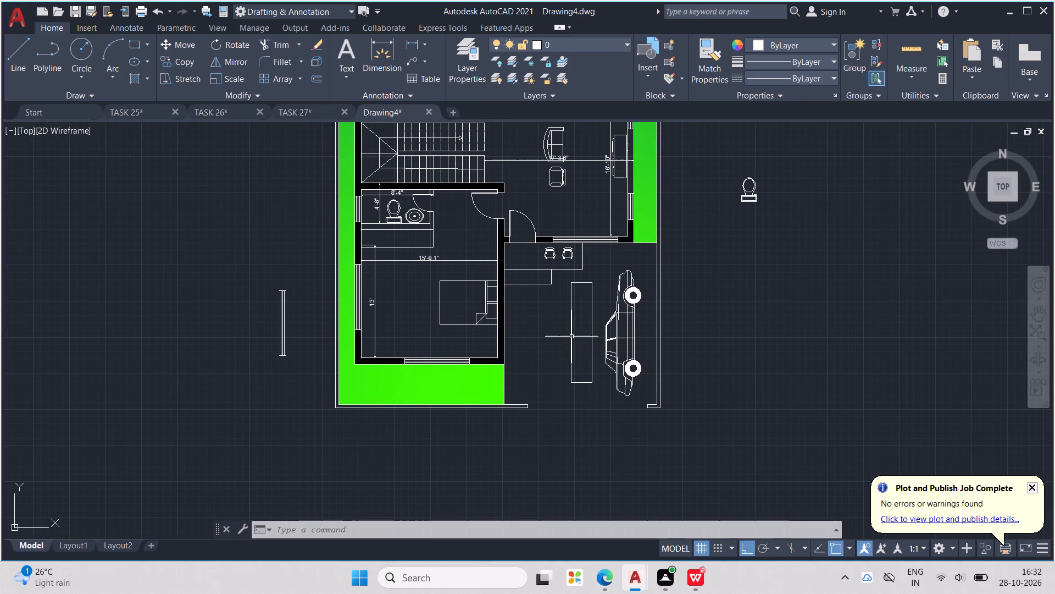
pyautogui.press('t')
pyautogui.press('Return')
pyautogui.scroll(1, 395, 357)
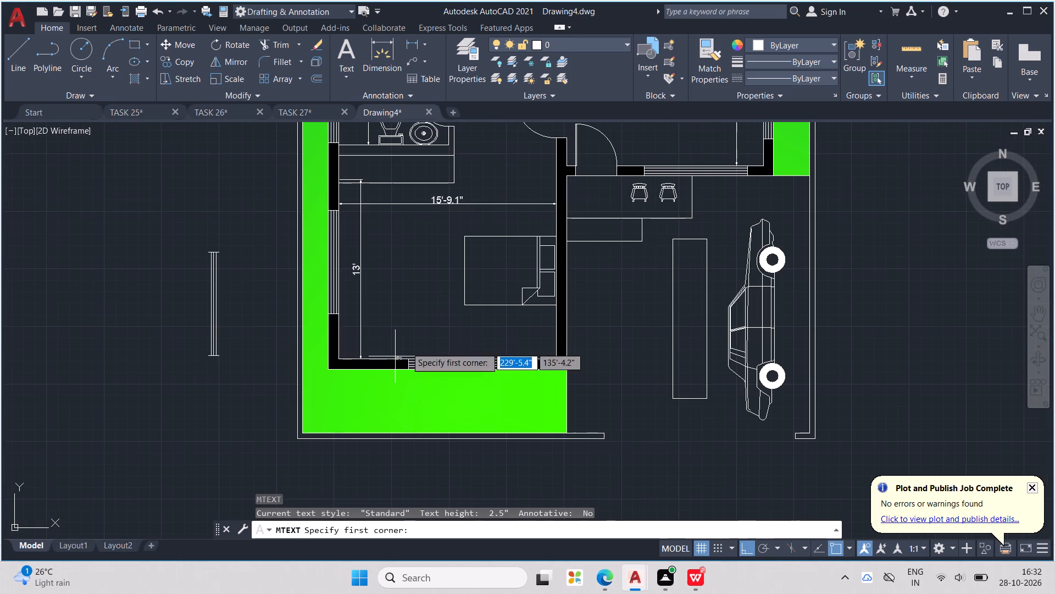
pyautogui.tripleClick(409, 335)
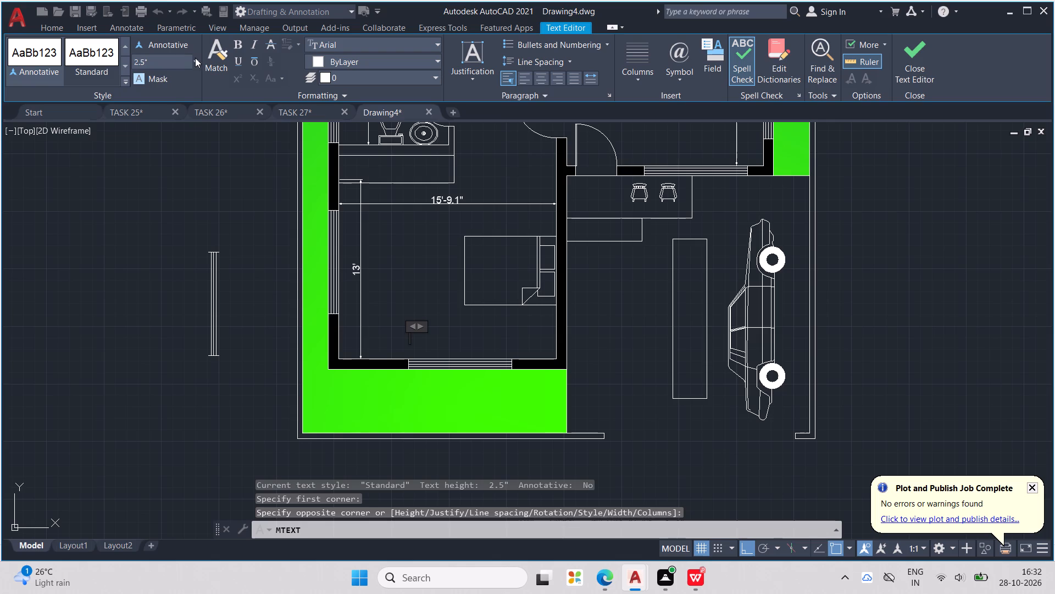
pyautogui.click(196, 58)
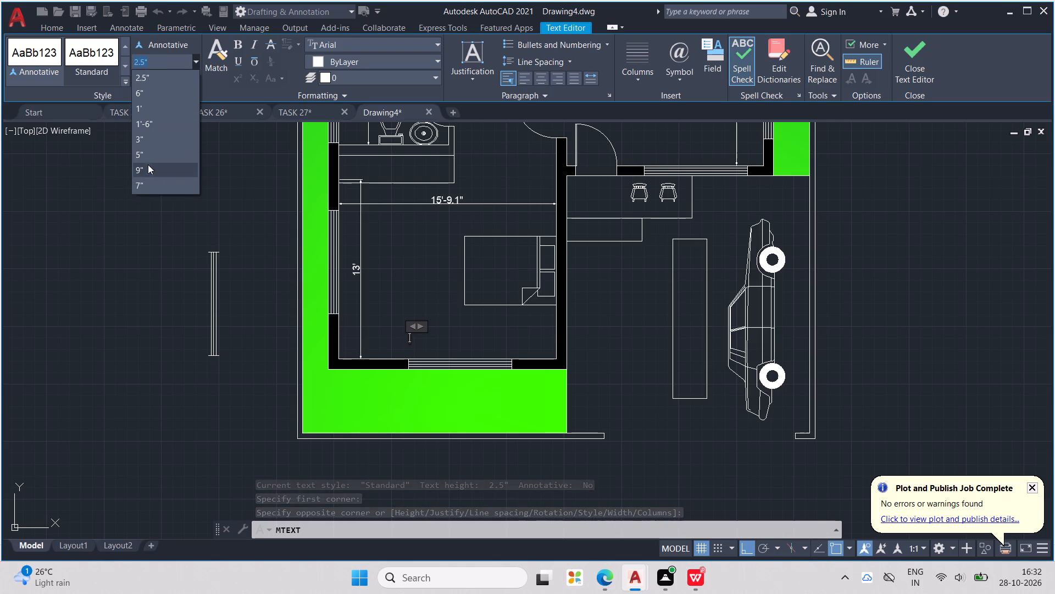
pyautogui.click(147, 168)
pyautogui.press('m')
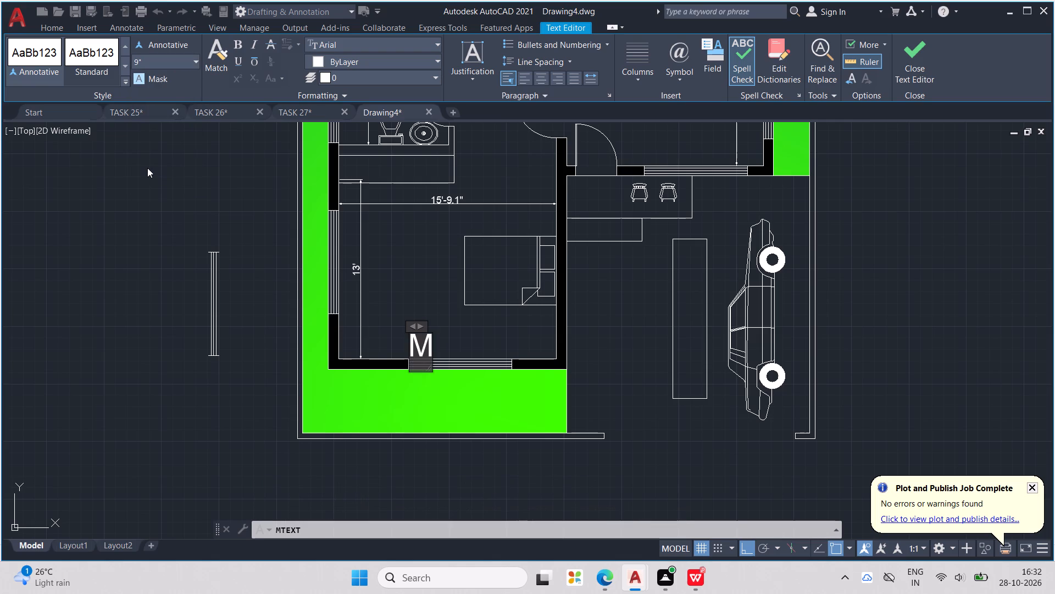
pyautogui.write('.BED ROO')
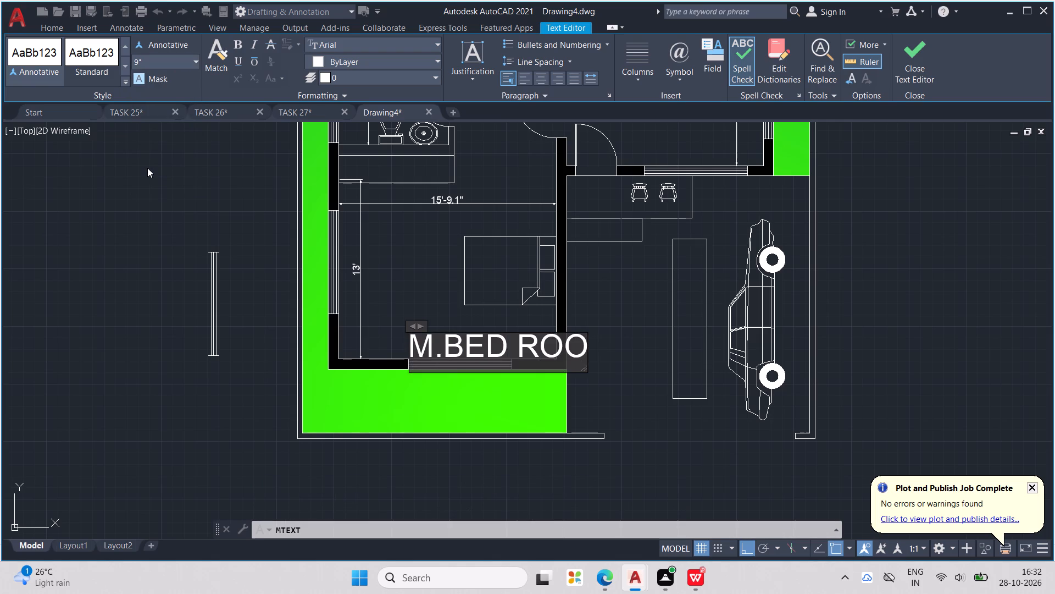
pyautogui.press(',')
pyautogui.press('BackSpace')
pyautogui.press('m')
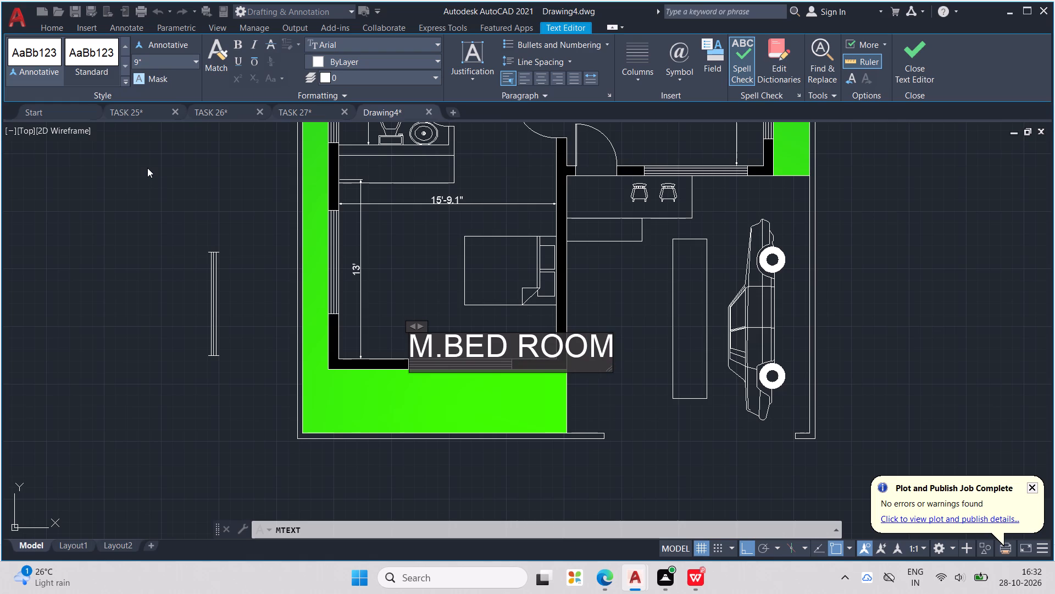
pyautogui.click(147, 168)
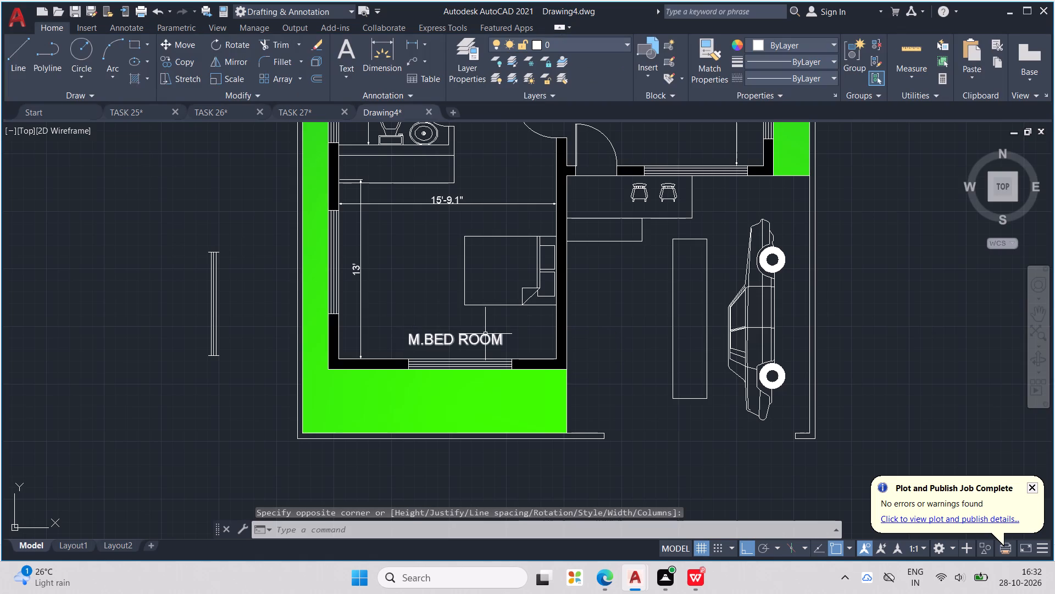
# Extend the southwest bedroom's label so it reads M.BED ROOM 2.
pyautogui.click(486, 334)
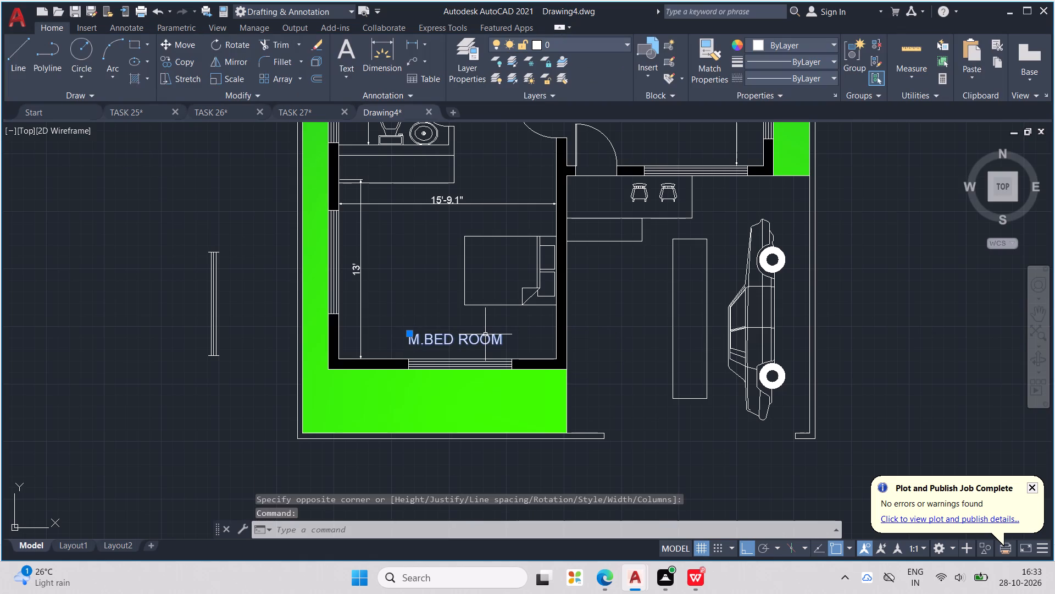
pyautogui.doubleClick(485, 334)
pyautogui.click(498, 337)
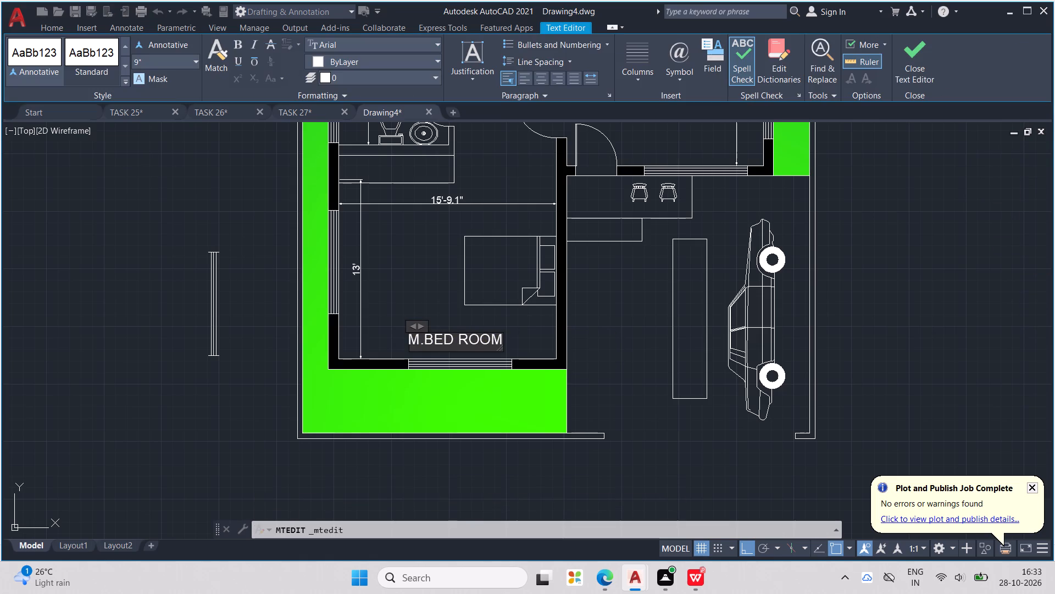
pyautogui.press('space')
pyautogui.press('2')
pyautogui.click(440, 298)
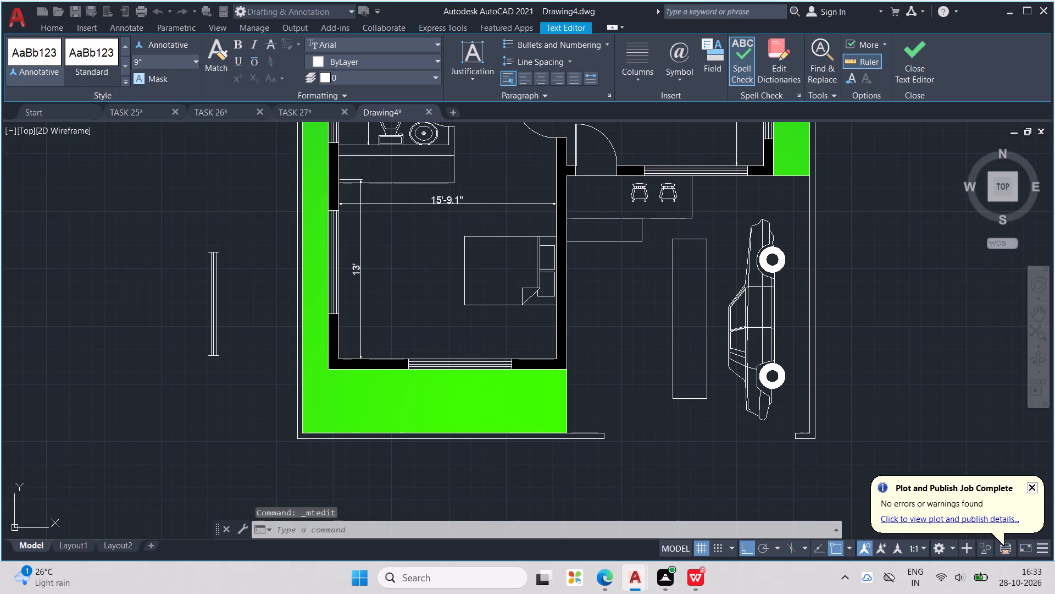
# Copy the M.BED ROOM 2 label into the northeast bedroom, between the north window and the bed.
pyautogui.click(465, 334)
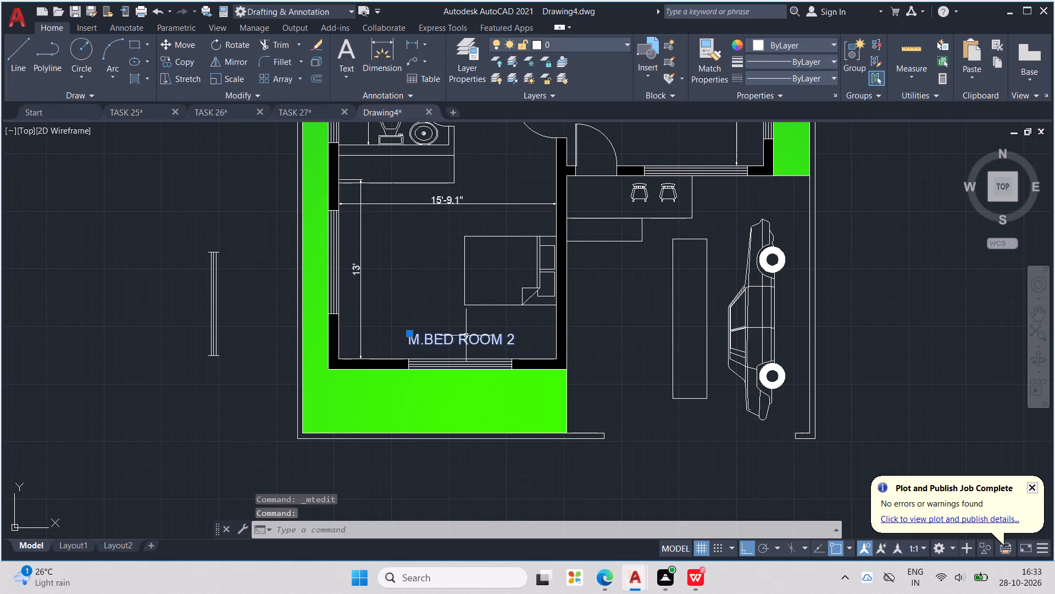
pyautogui.hotkey('ctrl', 'c')
pyautogui.hotkey('ctrl', 'v')
pyautogui.moveTo(546, 355); pyautogui.dragTo(495, 381, button='middle')
pyautogui.moveTo(551, 246); pyautogui.dragTo(499, 499, button='middle')
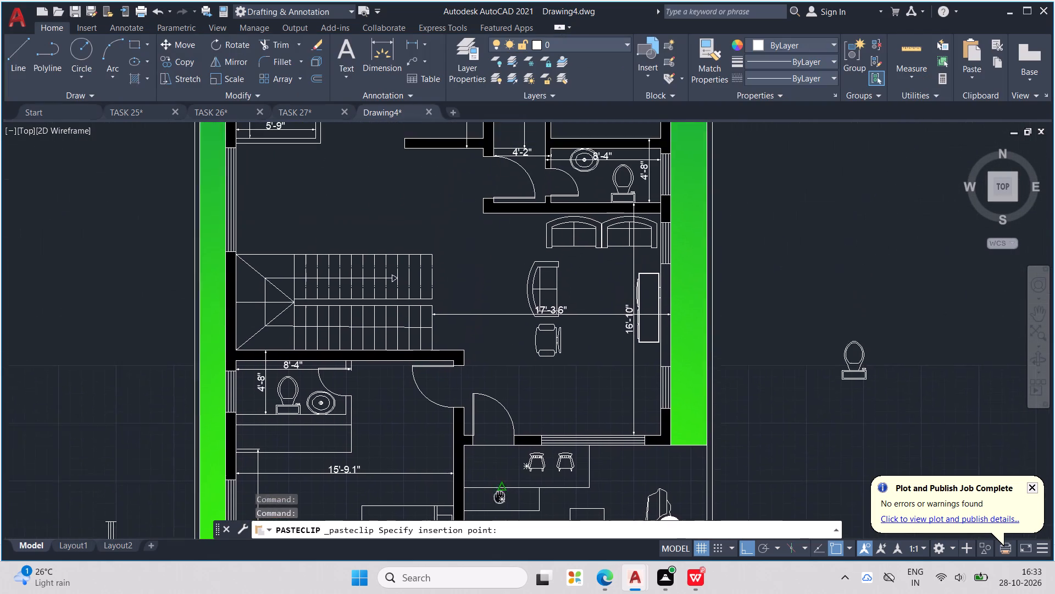
pyautogui.moveTo(499, 499); pyautogui.dragTo(508, 559, button='middle')
pyautogui.moveTo(487, 310); pyautogui.dragTo(473, 488, button='middle')
pyautogui.scroll(-1, 487, 310)
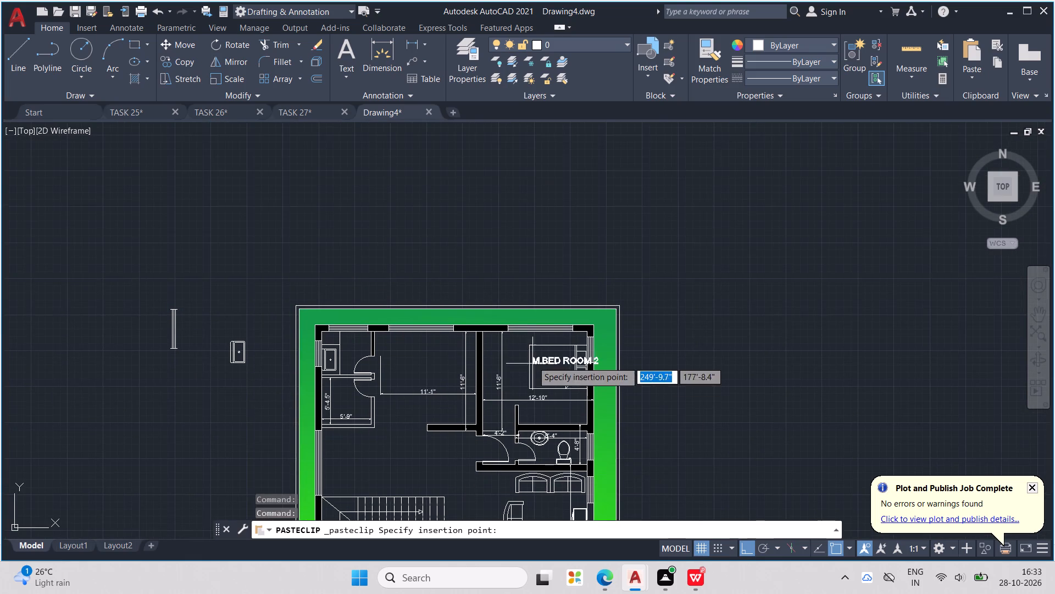
pyautogui.scroll(3, 530, 343)
pyautogui.click(460, 347)
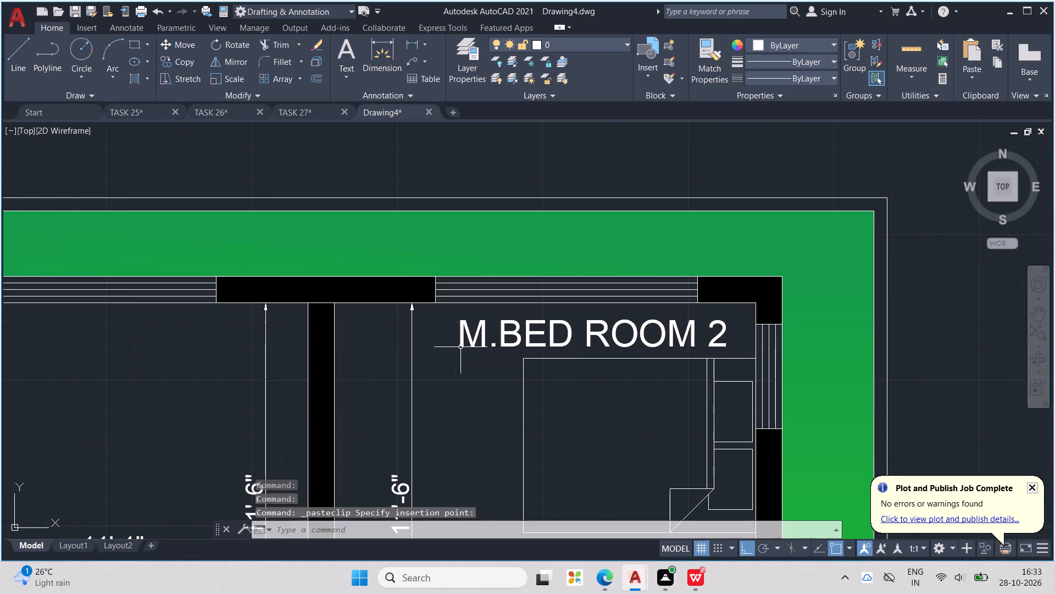
# Change the northeast bedroom's copied label to read M.BED ROOM 1.
pyautogui.doubleClick(495, 342)
pyautogui.scroll(1, 659, 334)
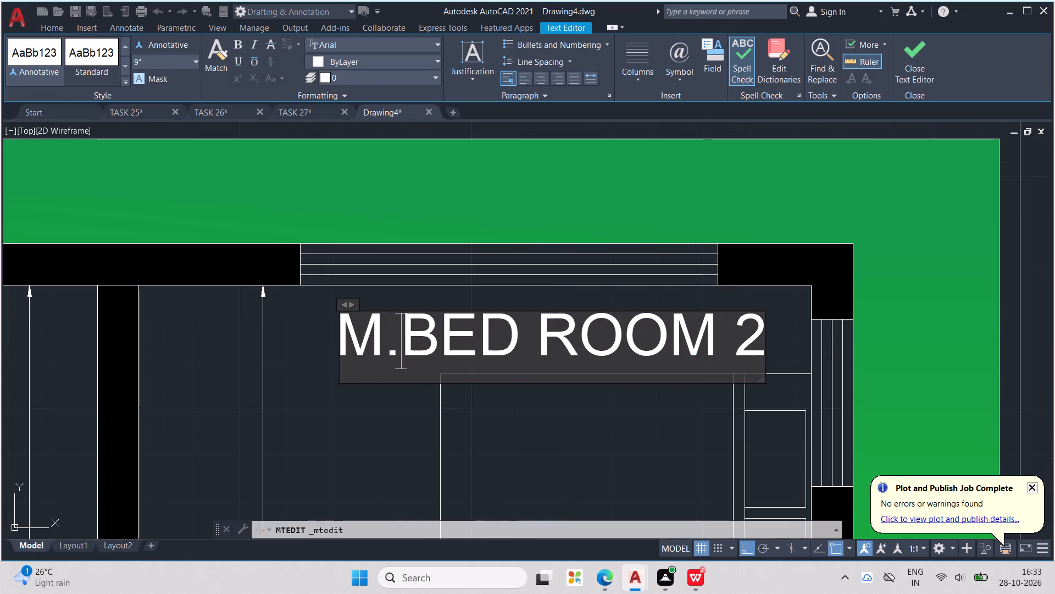
pyautogui.click(754, 339)
pyautogui.press('BackSpace')
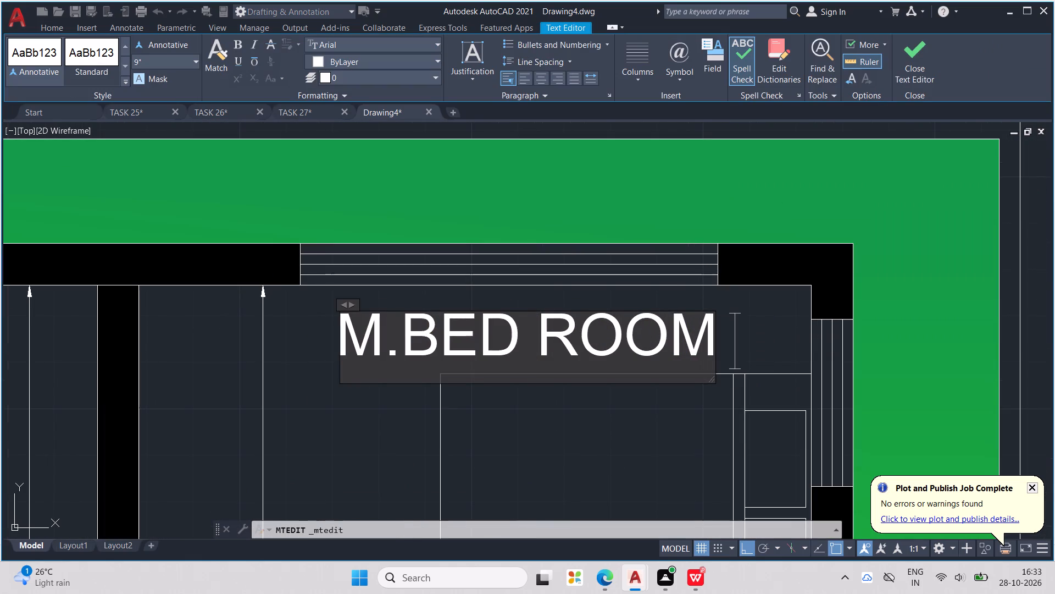
pyautogui.press('1')
pyautogui.click(644, 457)
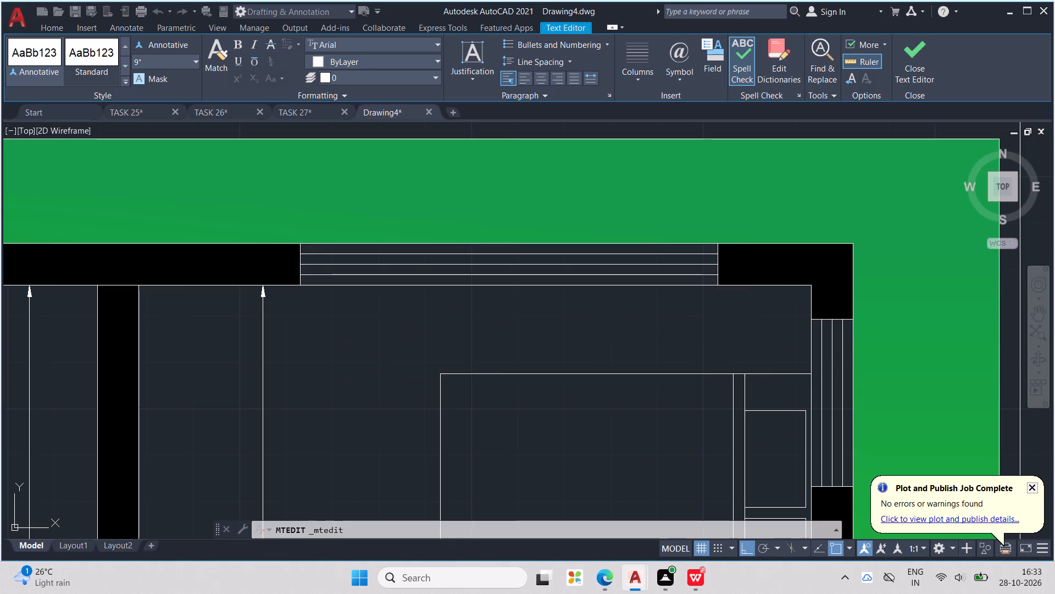
# Paste another M.BED ROOM 2 label into the alcove just north of the northeast bedroom's bathroom.
pyautogui.scroll(-2, 652, 441)
pyautogui.moveTo(654, 444); pyautogui.dragTo(660, 322, button='middle')
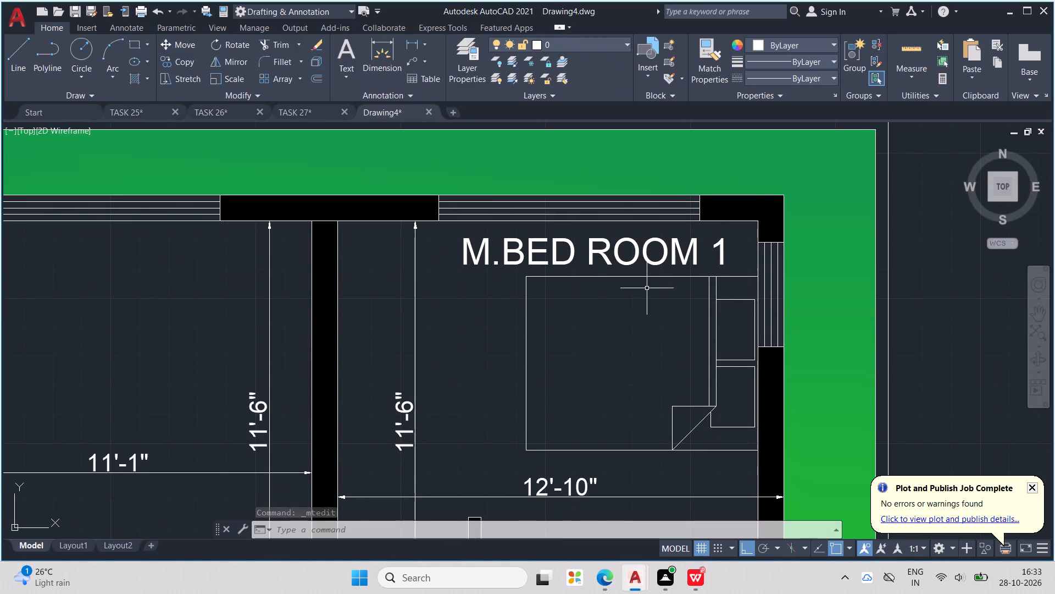
pyautogui.hotkey('ctrl', 'v')
pyautogui.moveTo(615, 388); pyautogui.dragTo(591, 323, button='middle')
pyautogui.scroll(-2, 590, 320)
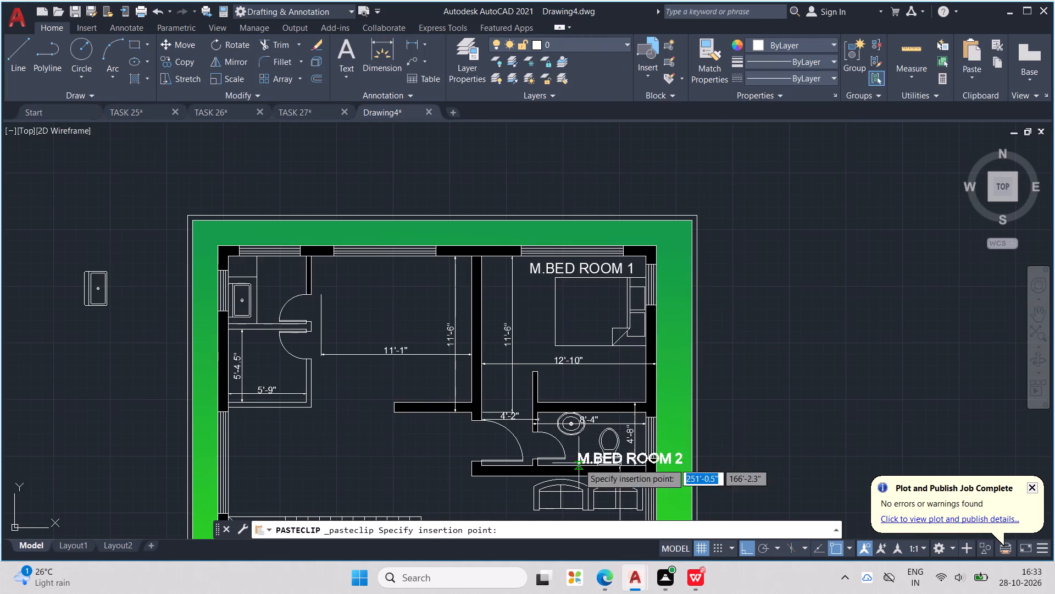
pyautogui.moveTo(583, 394); pyautogui.dragTo(573, 258, button='middle')
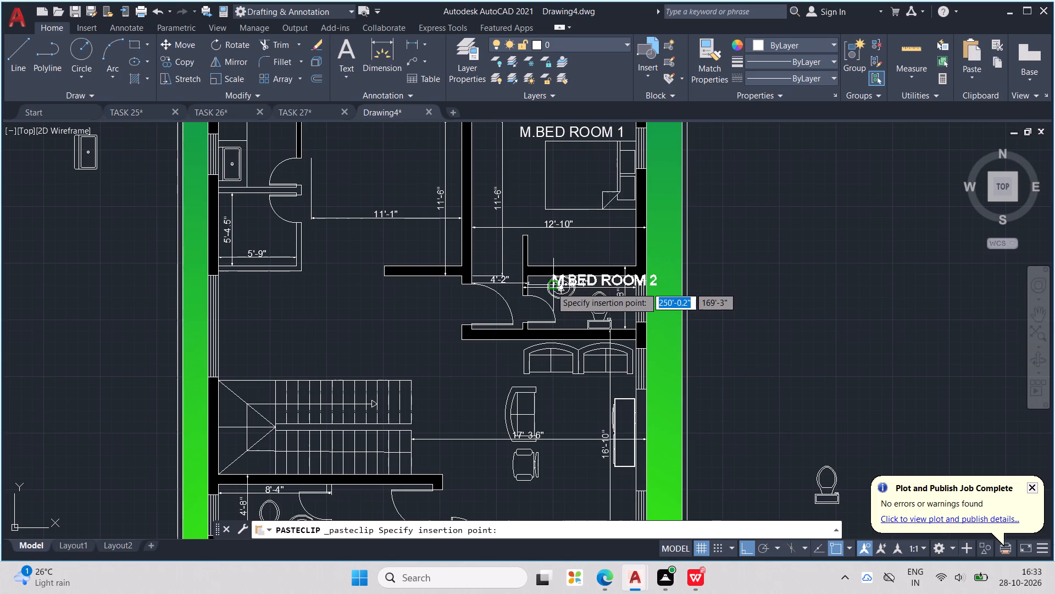
pyautogui.scroll(1, 549, 254)
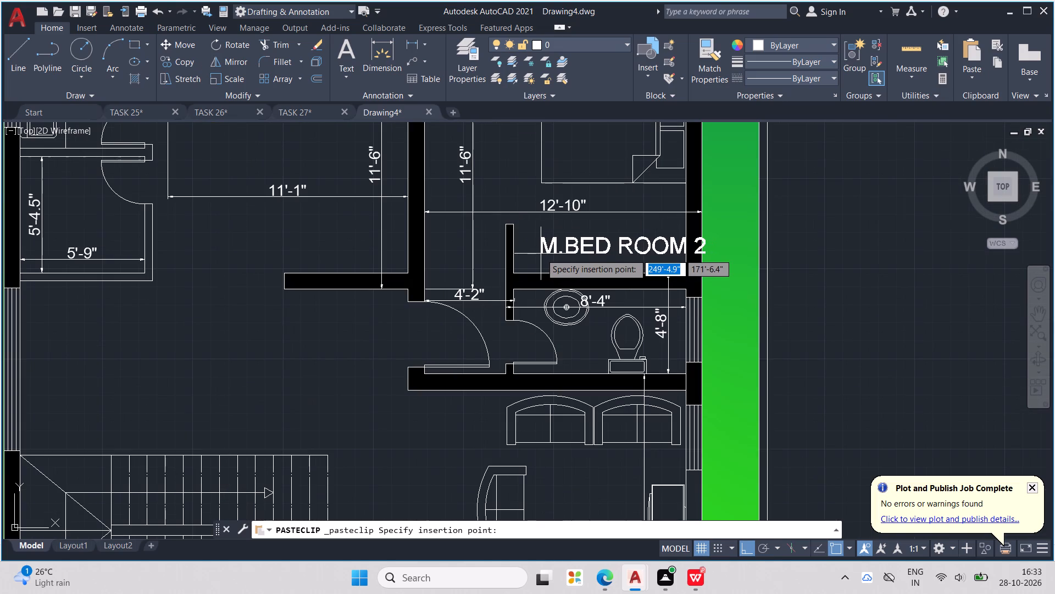
pyautogui.scroll(1, 541, 254)
pyautogui.click(512, 262)
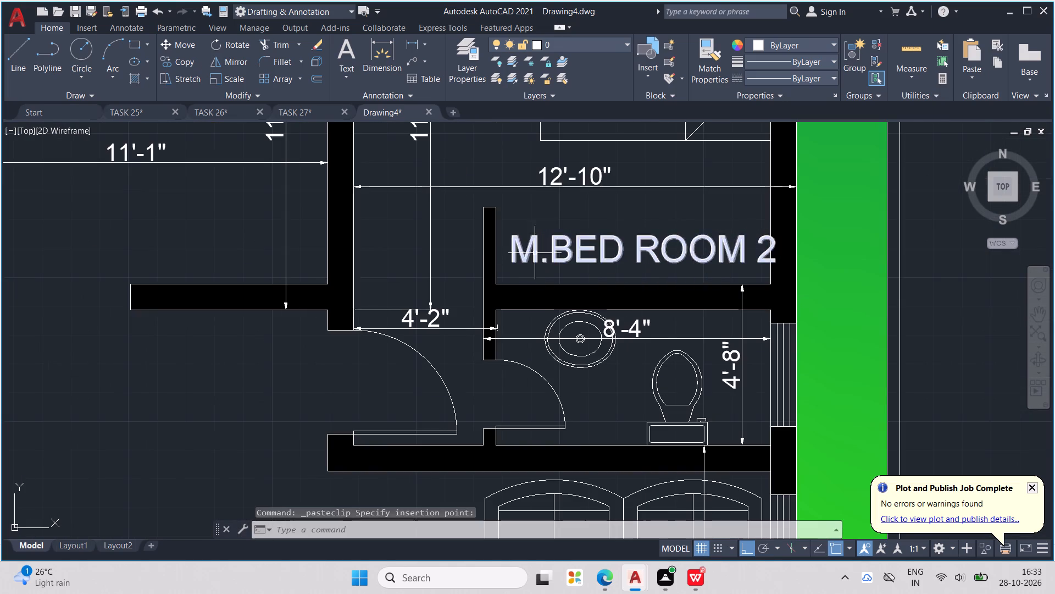
# Replace the whole text of the alcove's pasted label with WARDROBE.
pyautogui.doubleClick(535, 253)
pyautogui.doubleClick(553, 254)
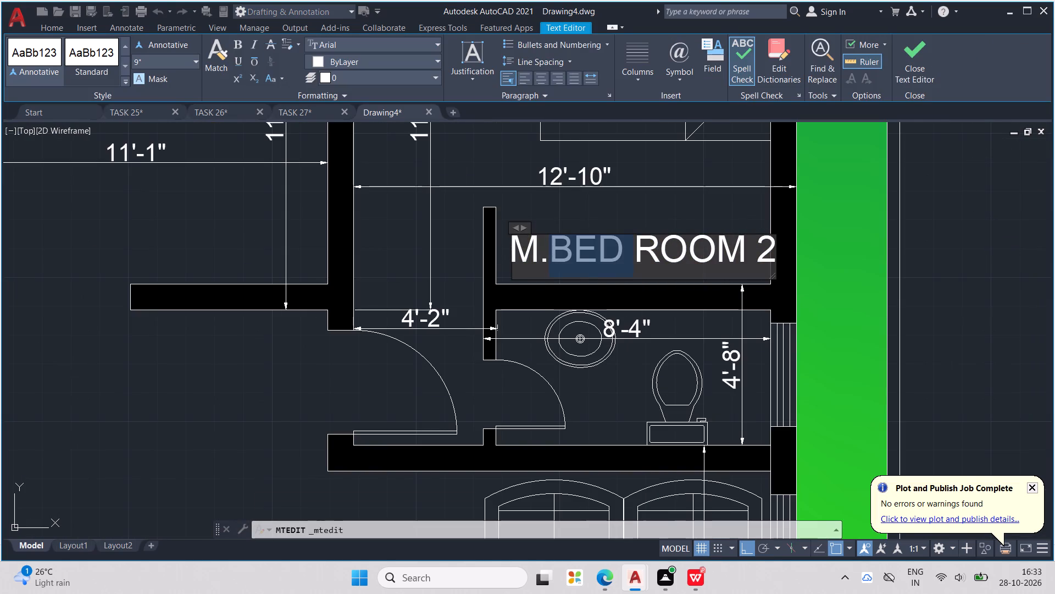
pyautogui.click(763, 249)
pyautogui.moveTo(764, 249); pyautogui.dragTo(502, 260)
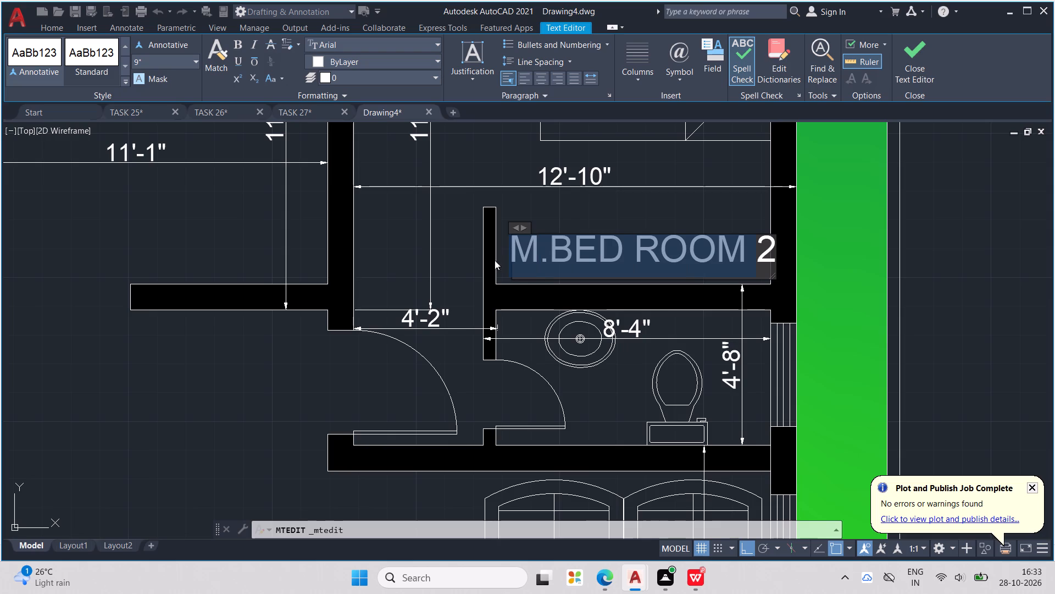
pyautogui.press('BackSpace')
pyautogui.write('WA')
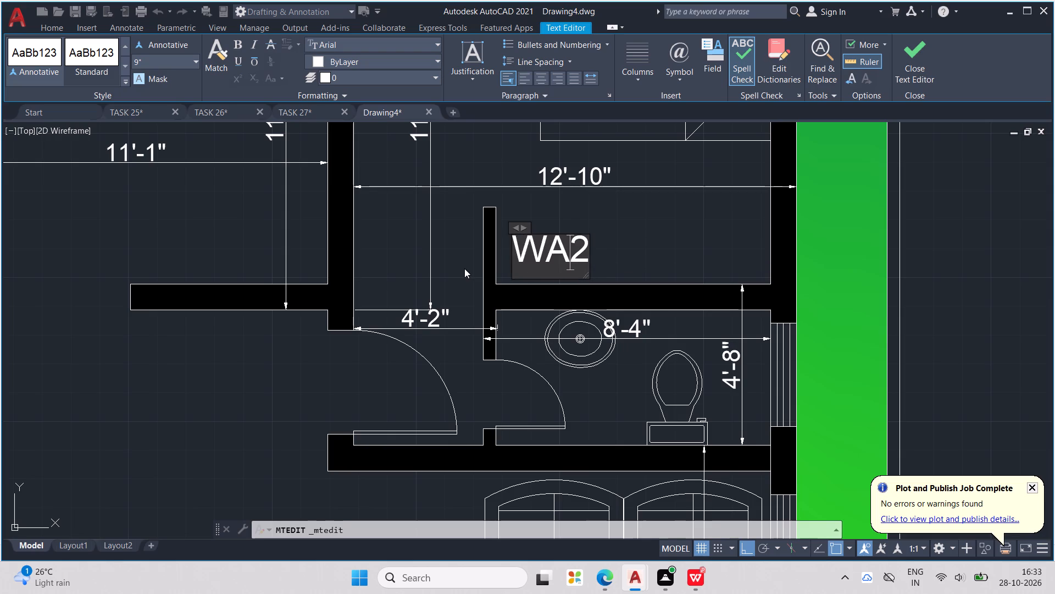
pyautogui.write('RDROBE')
pyautogui.press('Right')
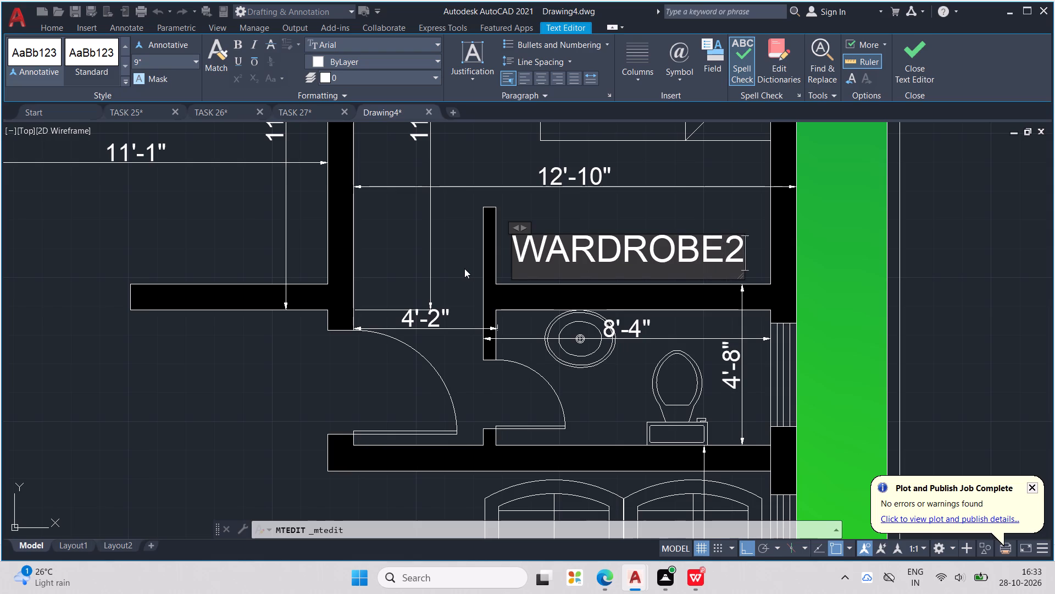
pyautogui.press('BackSpace')
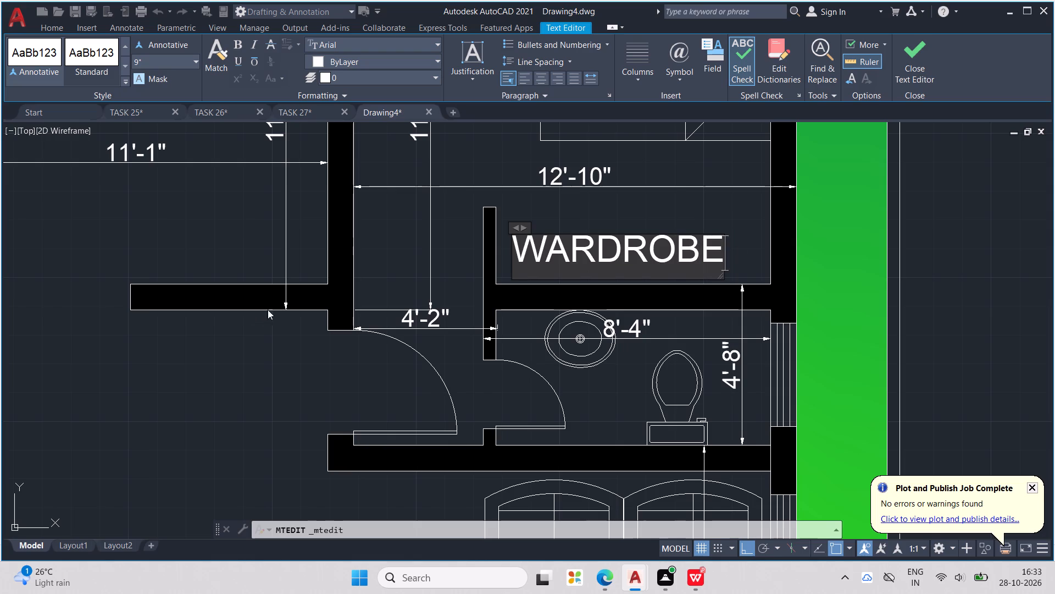
pyautogui.click(395, 284)
# Copy the WARDROBE label into the living room, between the west sofa and the TV unit.
pyautogui.scroll(-2, 447, 276)
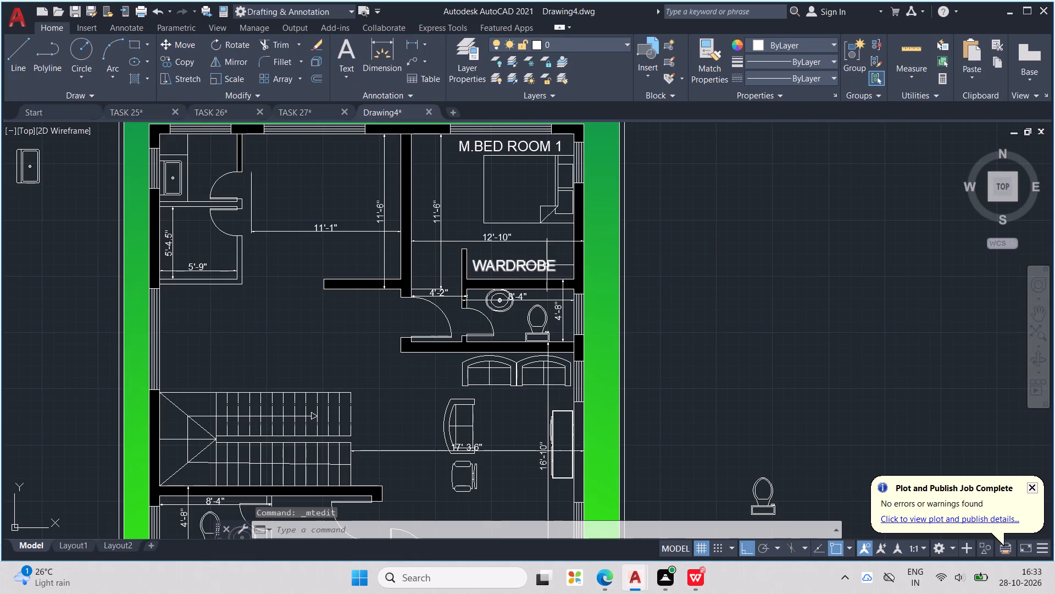
pyautogui.click(547, 265)
pyautogui.hotkey('ctrl', 'c')
pyautogui.hotkey('ctrl', 'v')
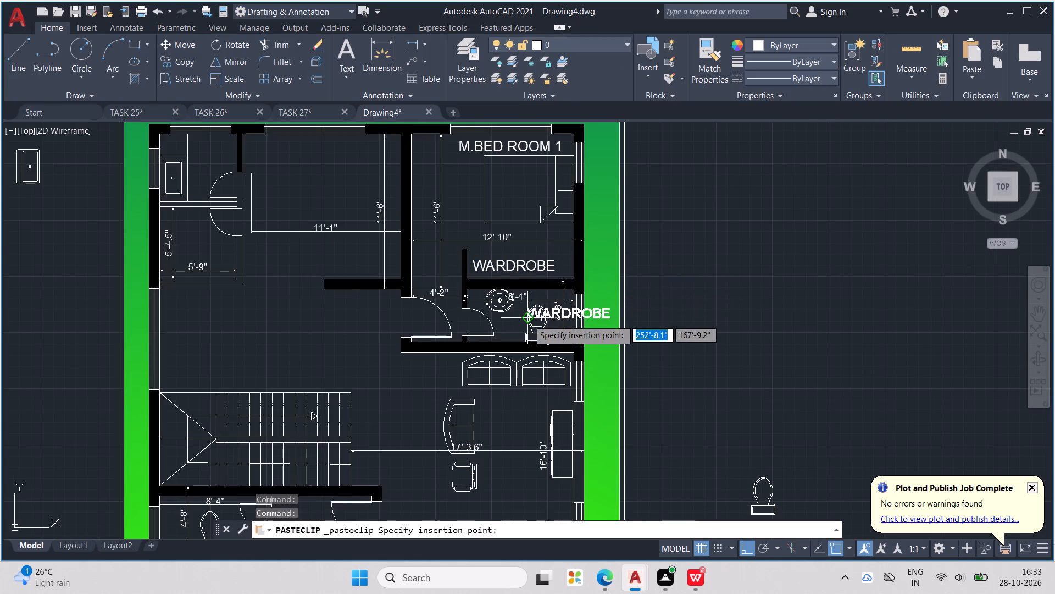
pyautogui.scroll(-1, 528, 320)
pyautogui.moveTo(528, 320); pyautogui.dragTo(512, 273, button='middle')
pyautogui.scroll(2, 488, 329)
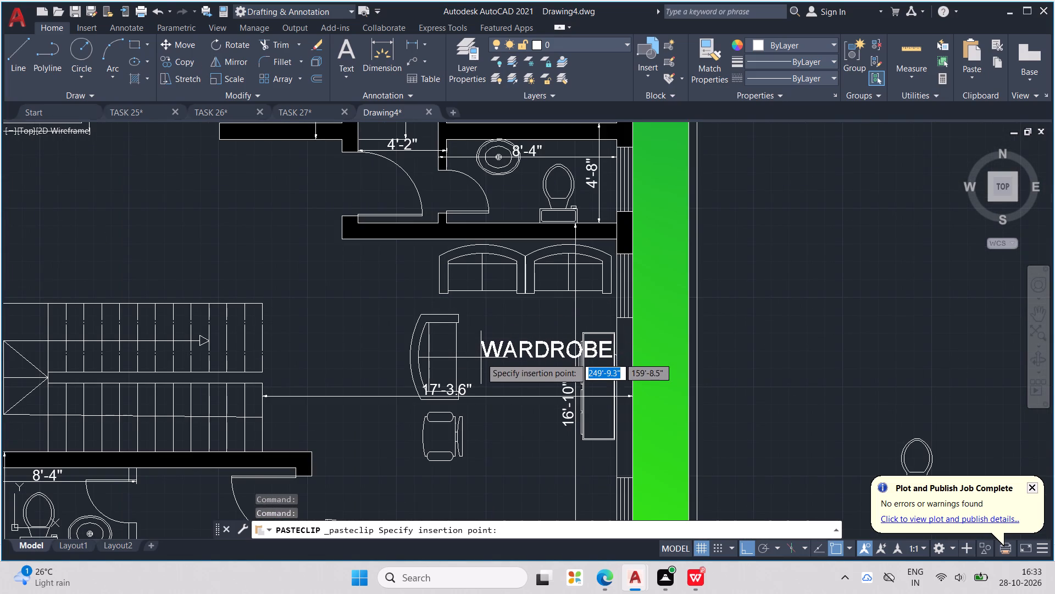
pyautogui.click(469, 369)
# Replace the text of the living room's copied label with LIVING.
pyautogui.doubleClick(491, 361)
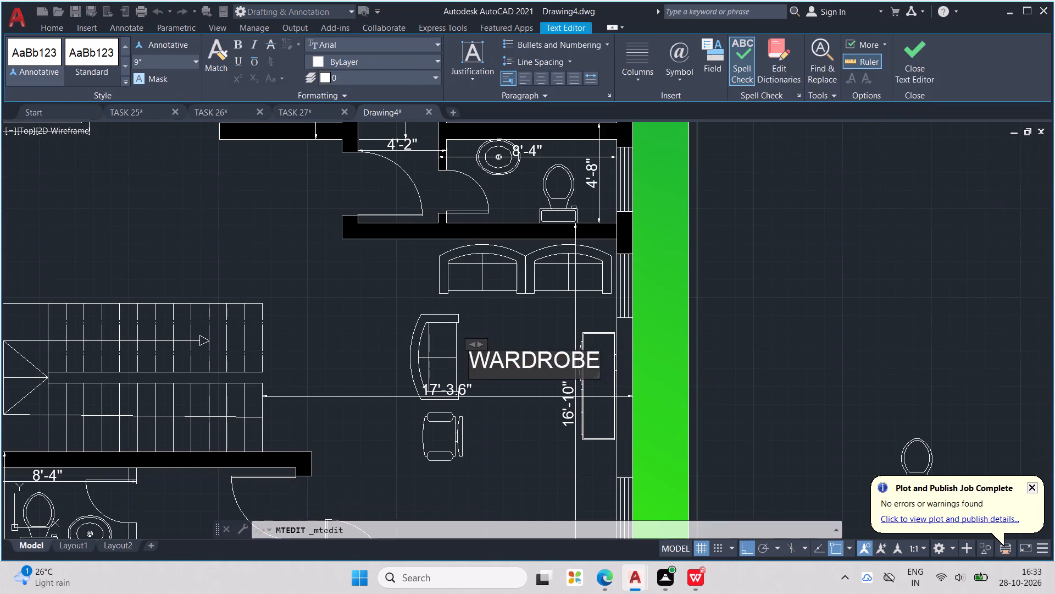
pyautogui.scroll(2, 576, 361)
pyautogui.moveTo(625, 367); pyautogui.dragTo(285, 413)
pyautogui.write('LIVING')
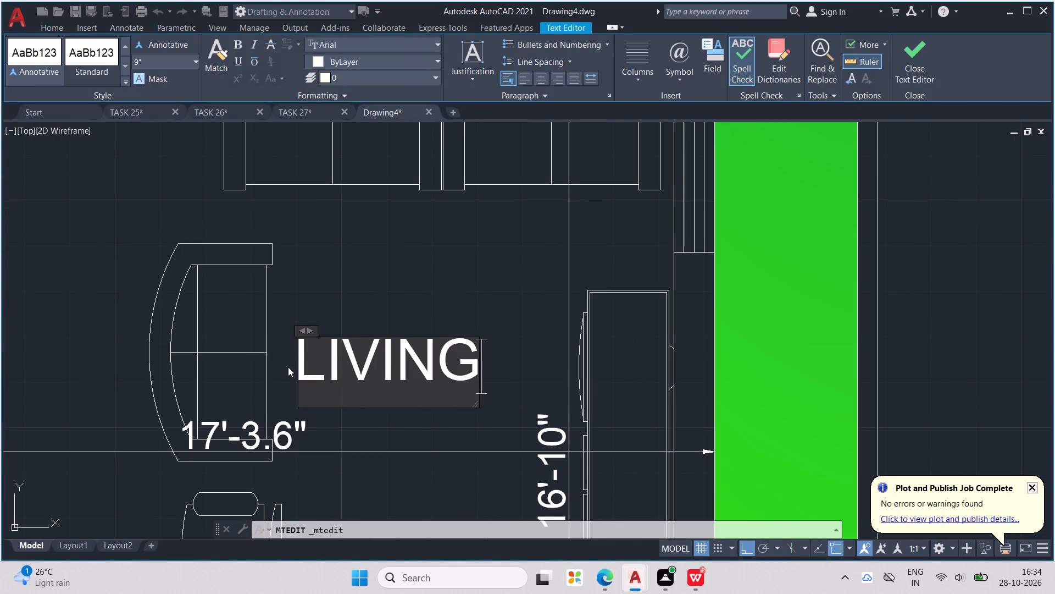
pyautogui.moveTo(332, 358); pyautogui.dragTo(512, 369, button='middle')
pyautogui.scroll(-1, 345, 362)
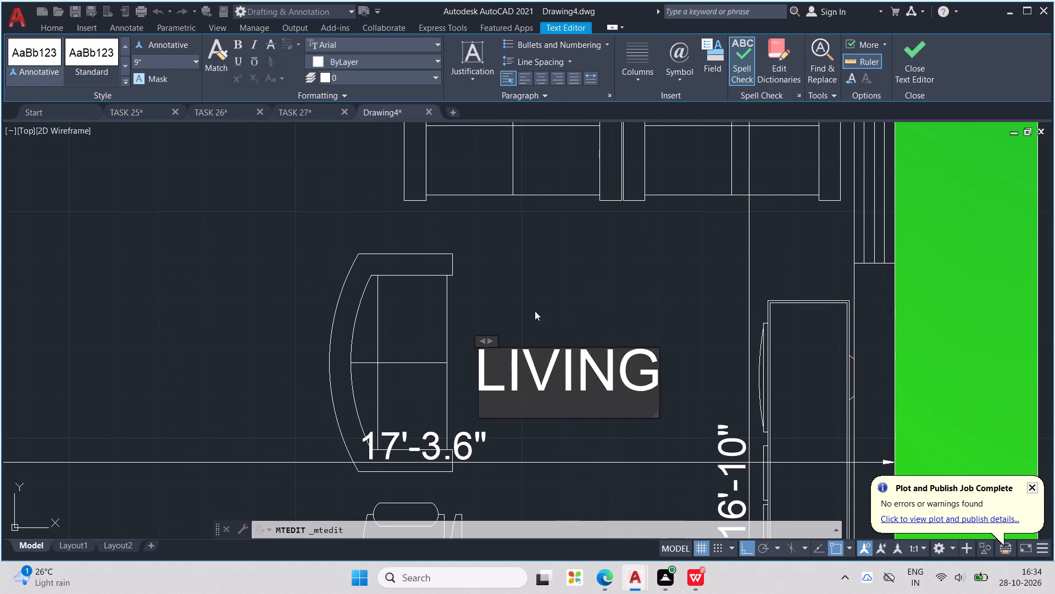
pyautogui.click(535, 311)
# Move the LIVING label slightly northeast, clear of the sofa and the horizontal dimension.
pyautogui.scroll(-2, 535, 311)
pyautogui.moveTo(556, 334); pyautogui.dragTo(538, 334, button='middle')
pyautogui.click(538, 334)
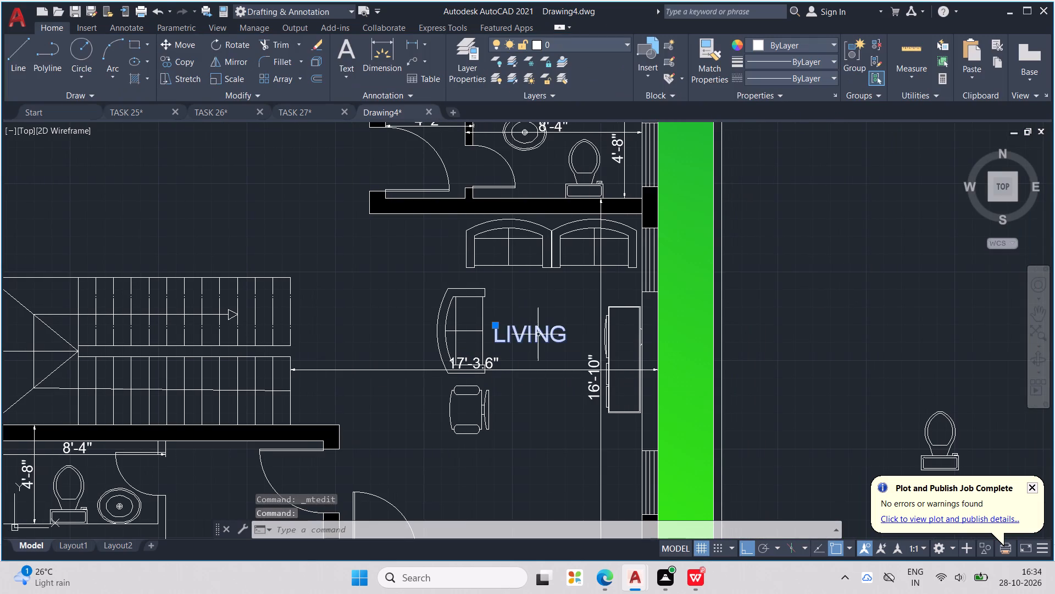
pyautogui.moveTo(533, 335); pyautogui.dragTo(546, 315)
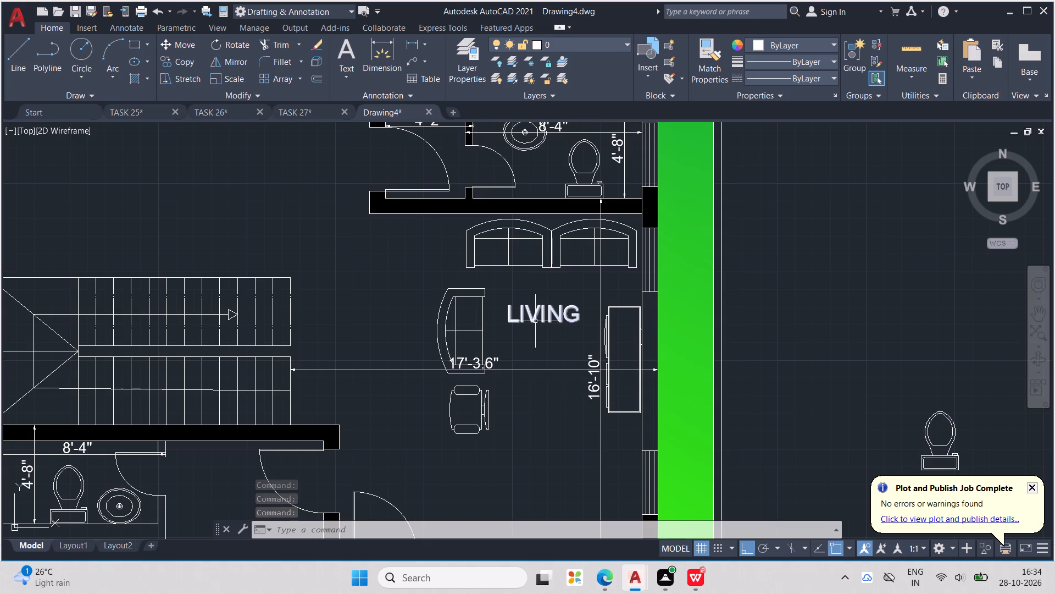
# Paste a copy of the WARDROBE label into the north room west of M.BED ROOM 1, above its 11'-1" dimension.
pyautogui.hotkey('ctrl', 'c')
pyautogui.hotkey('ctrl', 'v')
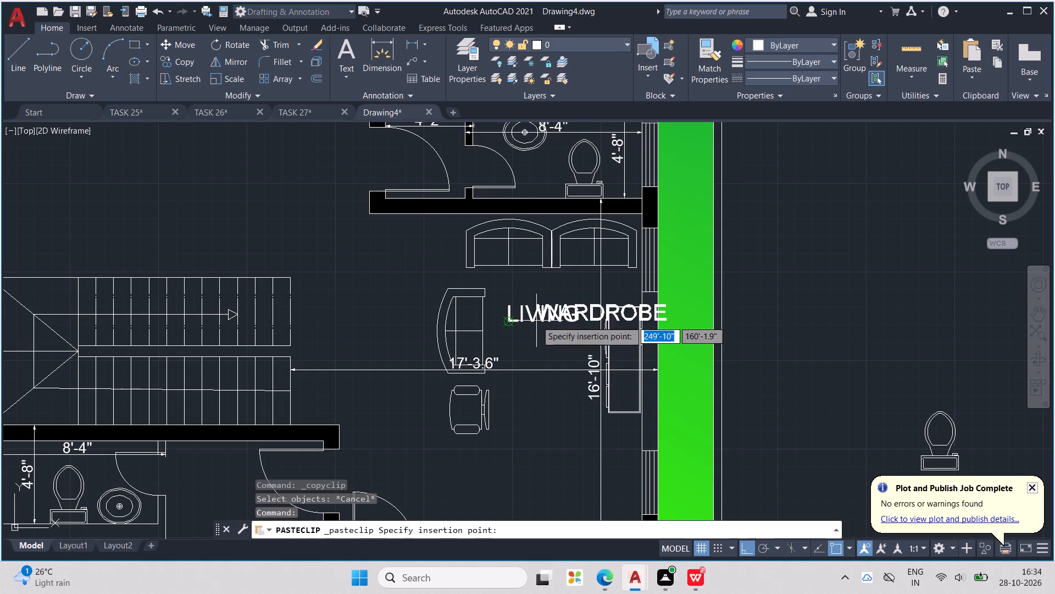
pyautogui.moveTo(537, 324); pyautogui.dragTo(604, 469, button='middle')
pyautogui.moveTo(435, 387); pyautogui.dragTo(623, 590, button='middle')
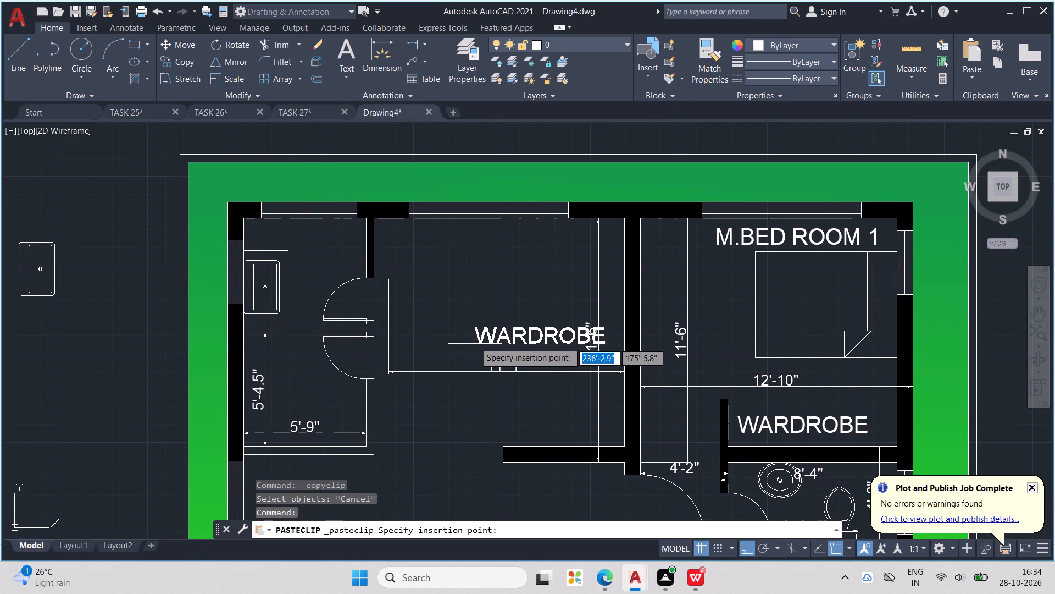
pyautogui.click(427, 328)
# Widen the pasted label's text frame and replace its text with KITCHEN.
pyautogui.doubleClick(442, 326)
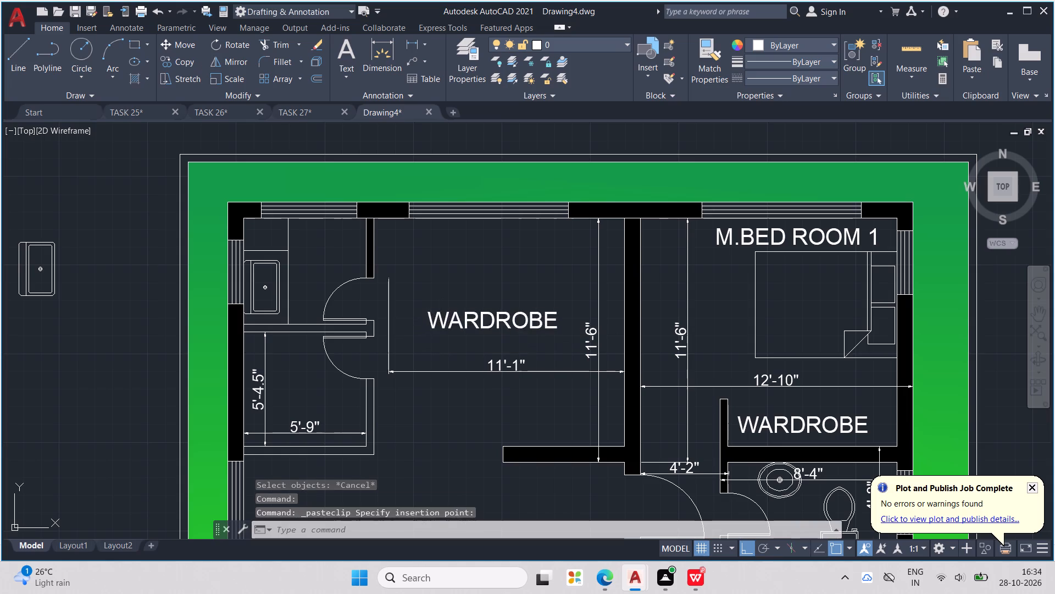
pyautogui.moveTo(557, 327); pyautogui.dragTo(485, 326)
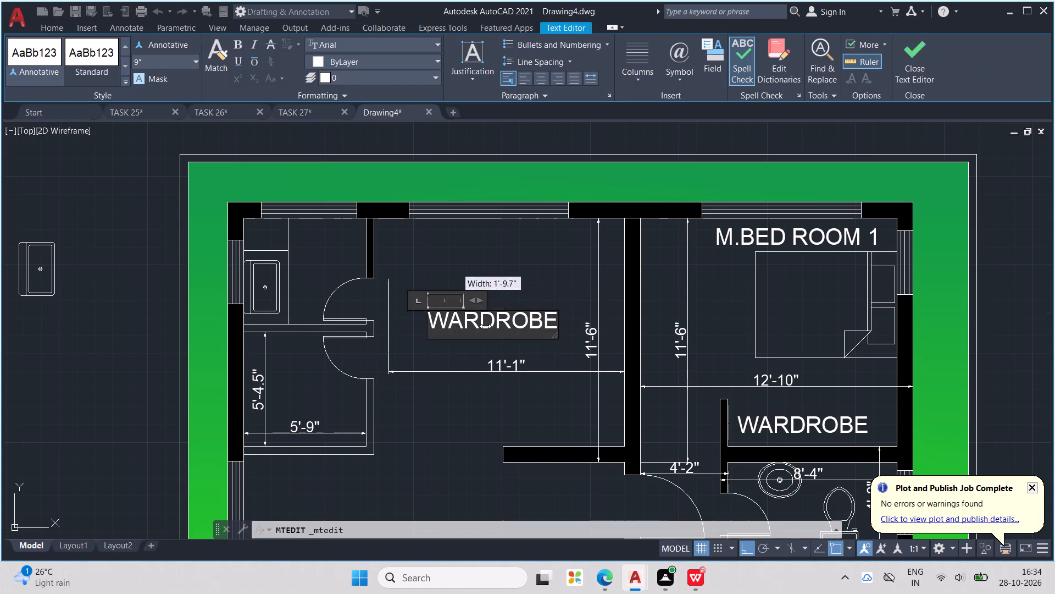
pyautogui.moveTo(485, 326); pyautogui.dragTo(580, 340)
pyautogui.moveTo(570, 328); pyautogui.dragTo(299, 328)
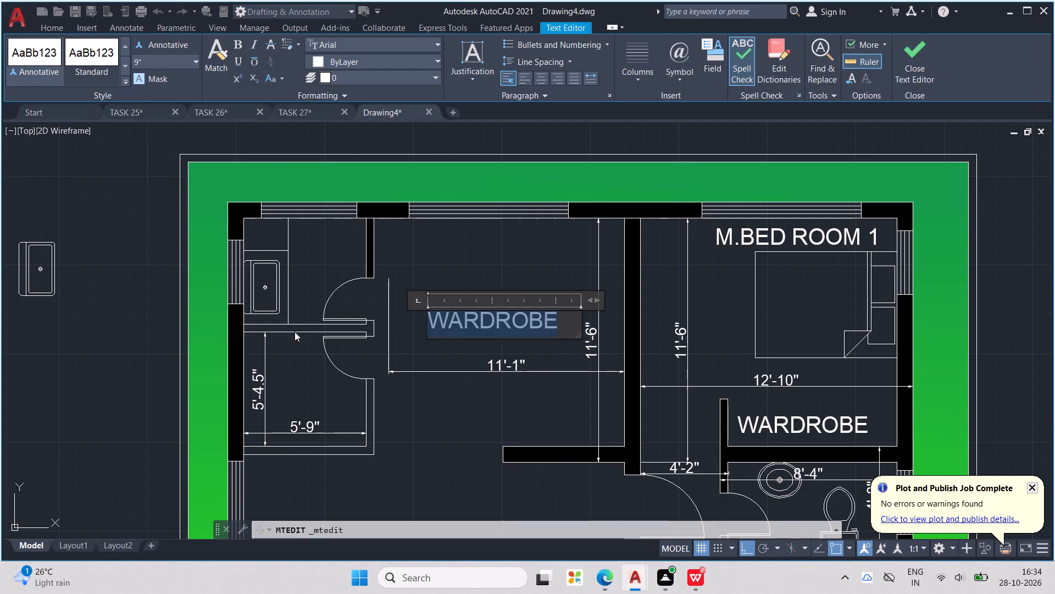
pyautogui.write('KITCHEN')
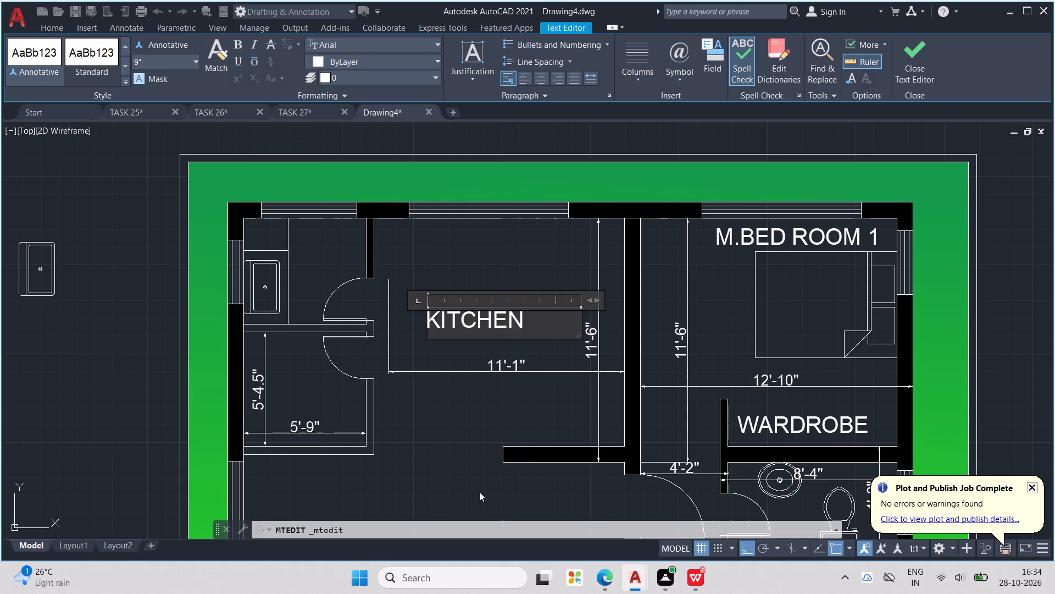
pyautogui.click(457, 475)
# Copy the KITCHEN label into the small room to the southwest, just above its 5'-9" dimension.
pyautogui.moveTo(471, 426); pyautogui.dragTo(563, 421, button='middle')
pyautogui.scroll(-1, 471, 426)
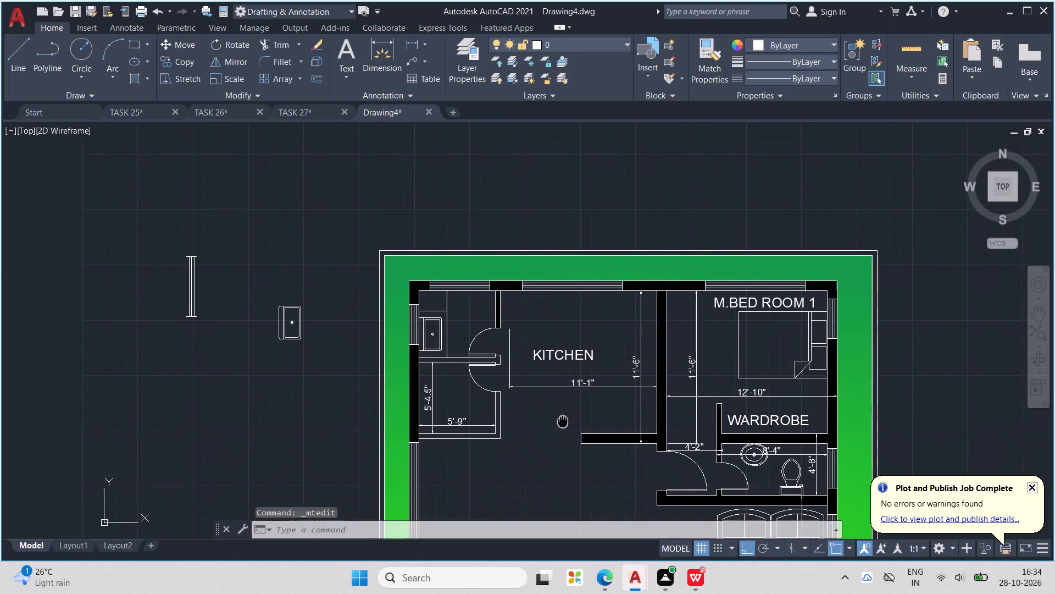
pyautogui.moveTo(563, 421); pyautogui.dragTo(576, 416, button='middle')
pyautogui.click(600, 351)
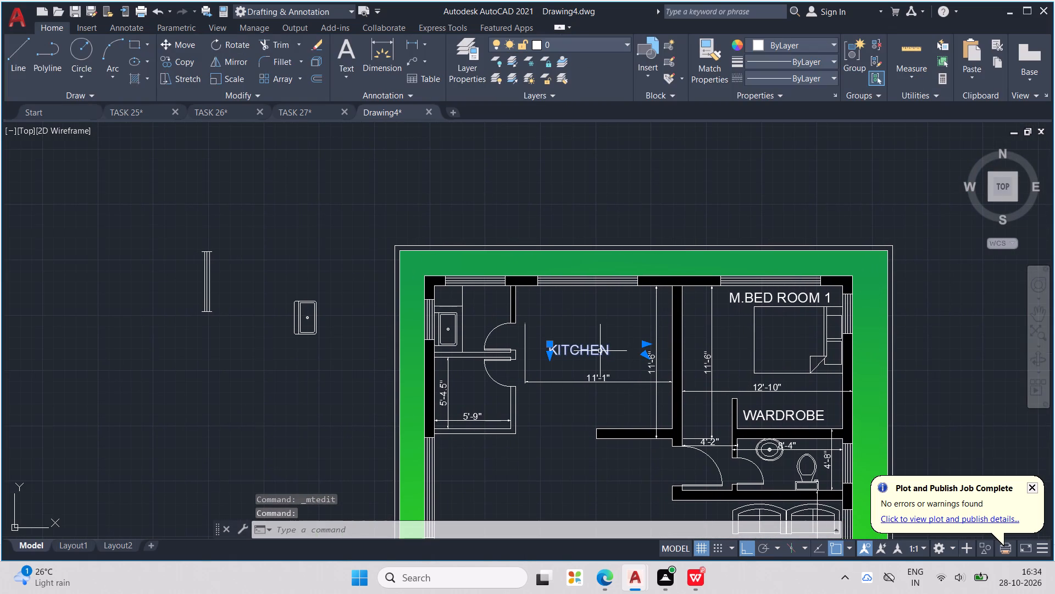
pyautogui.hotkey('ctrl', 'c')
pyautogui.hotkey('ctrl', 'v')
pyautogui.scroll(3, 468, 417)
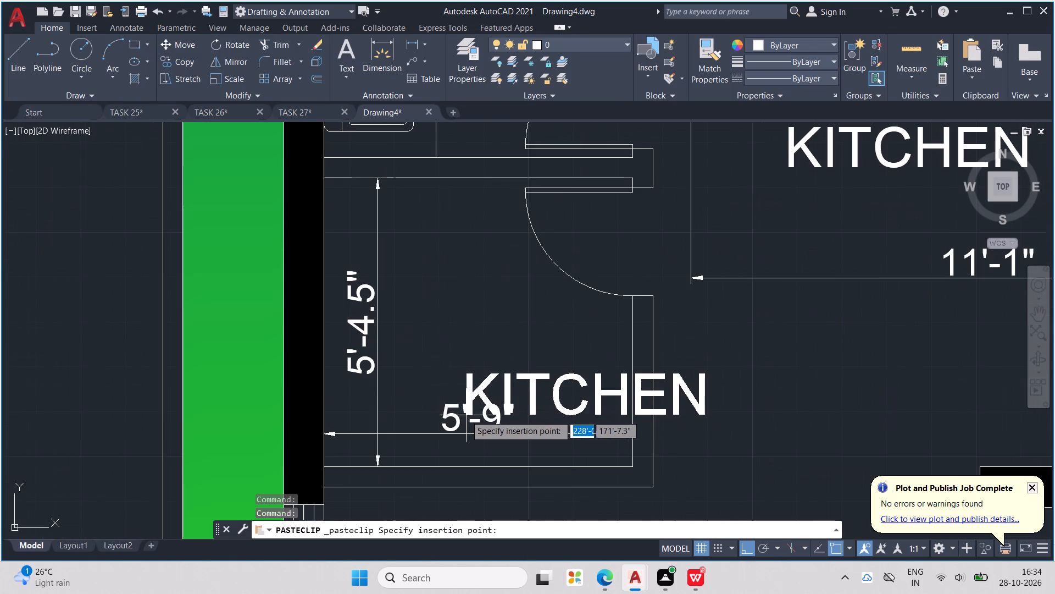
pyautogui.click(394, 373)
# Replace the copied KITCHEN label's text with STORE in the small southwest room and narrow its text frame.
pyautogui.doubleClick(441, 366)
pyautogui.doubleClick(491, 371)
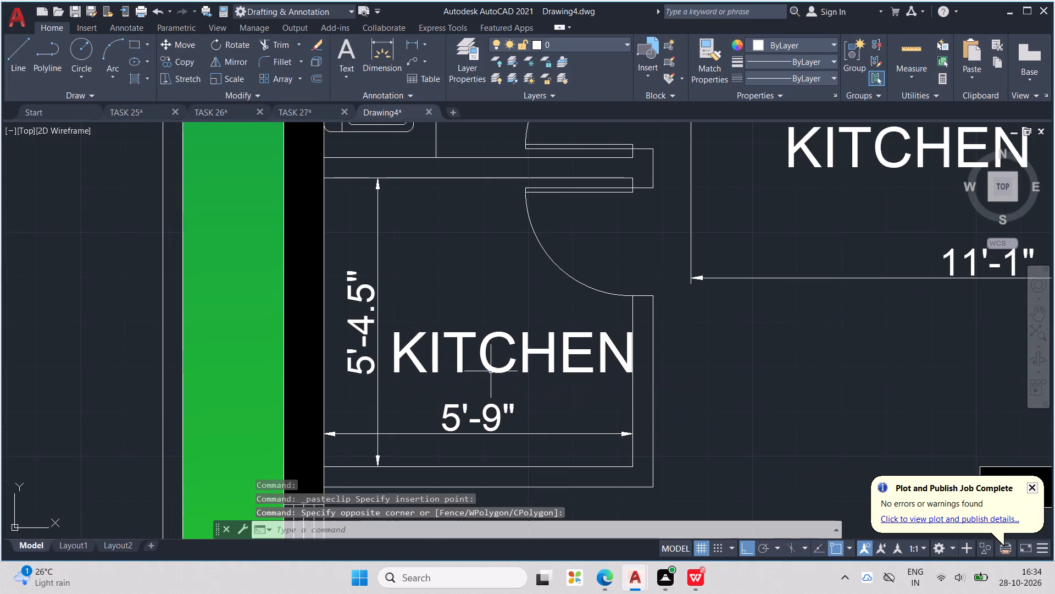
pyautogui.doubleClick(494, 371)
pyautogui.moveTo(658, 370); pyautogui.dragTo(559, 366)
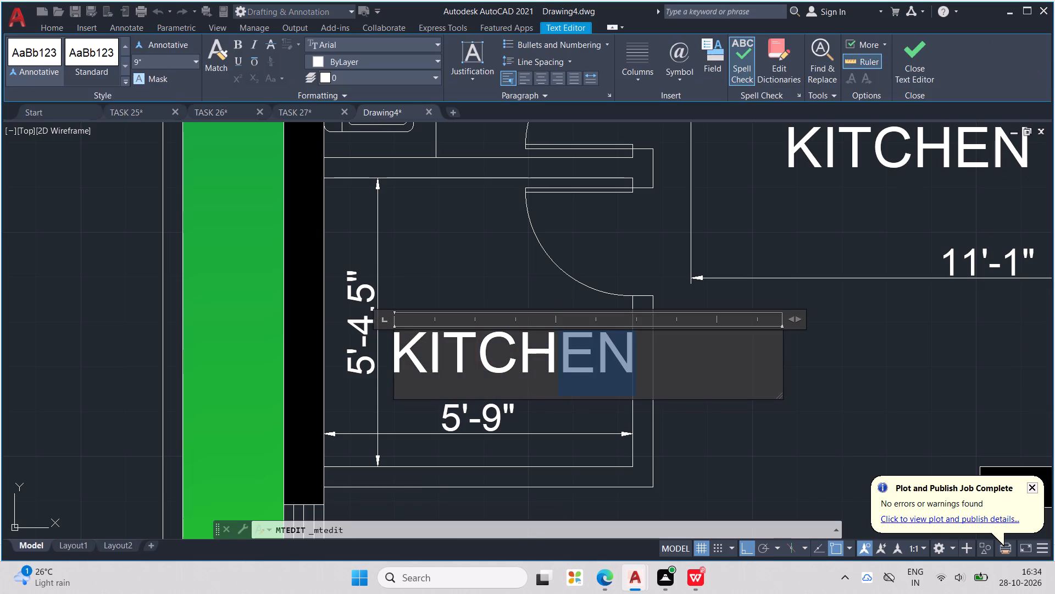
pyautogui.moveTo(559, 366); pyautogui.dragTo(342, 361)
pyautogui.press('s')
pyautogui.write('TO')
pyautogui.write('RE')
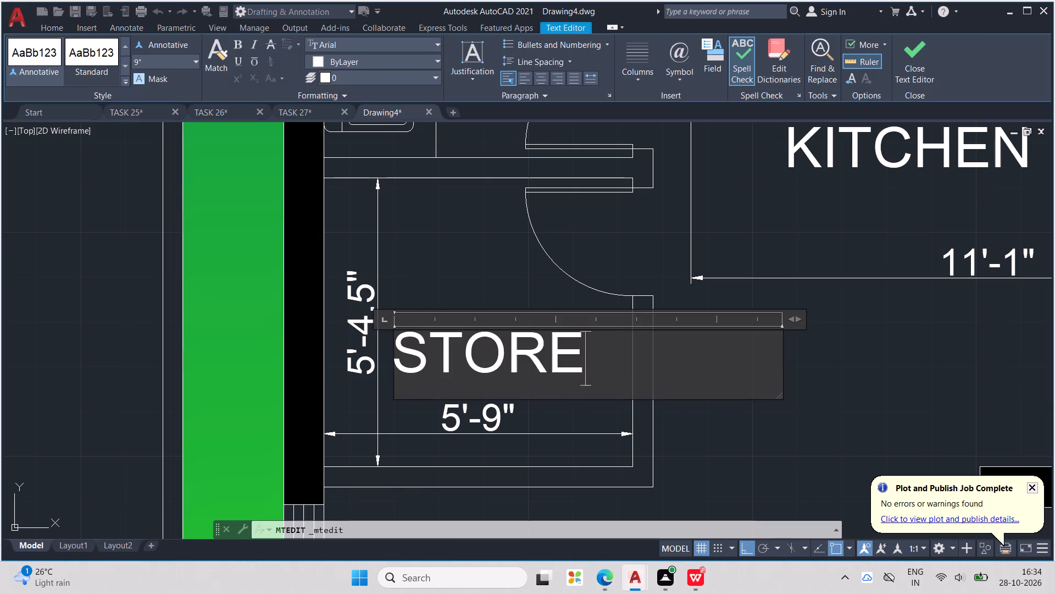
pyautogui.moveTo(792, 322); pyautogui.dragTo(629, 339)
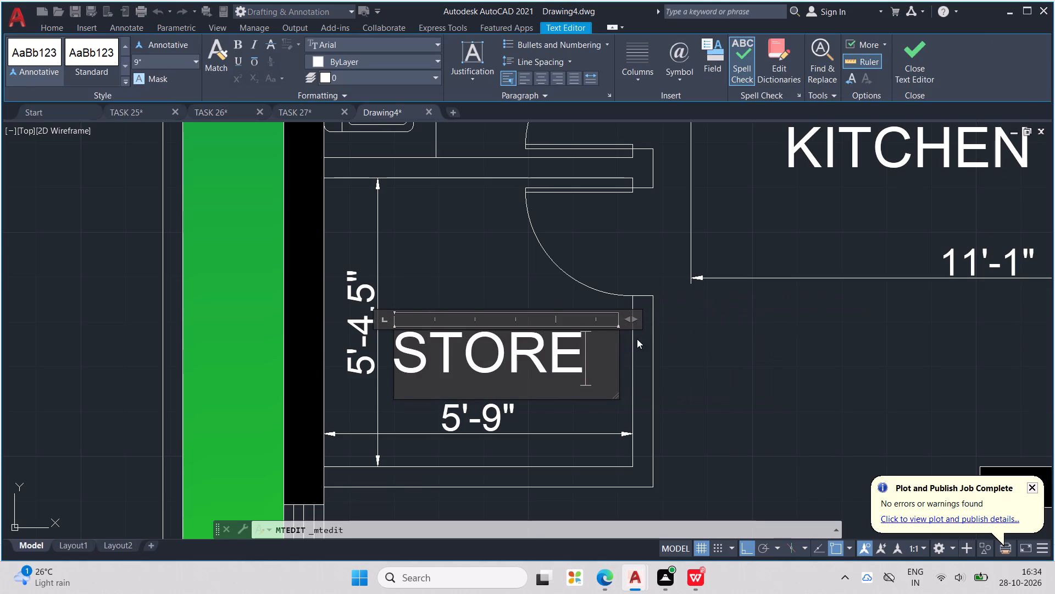
pyautogui.click(713, 349)
# Paste a copy of the STORE label into the open area between the store room and the staircase.
pyautogui.scroll(-2, 713, 349)
pyautogui.moveTo(715, 370); pyautogui.dragTo(638, 337, button='middle')
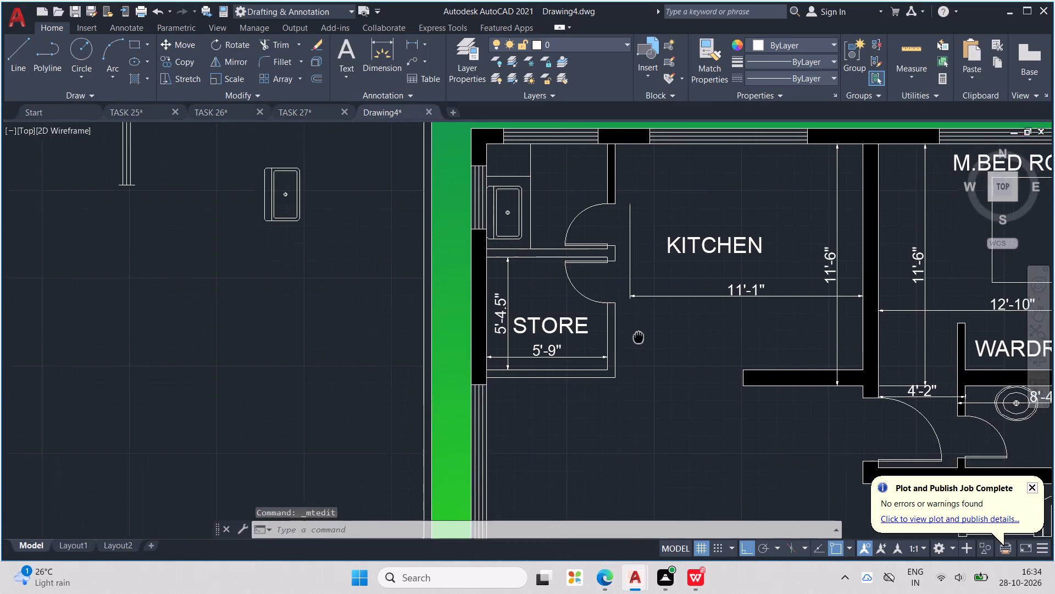
pyautogui.moveTo(638, 337); pyautogui.dragTo(518, 310, button='middle')
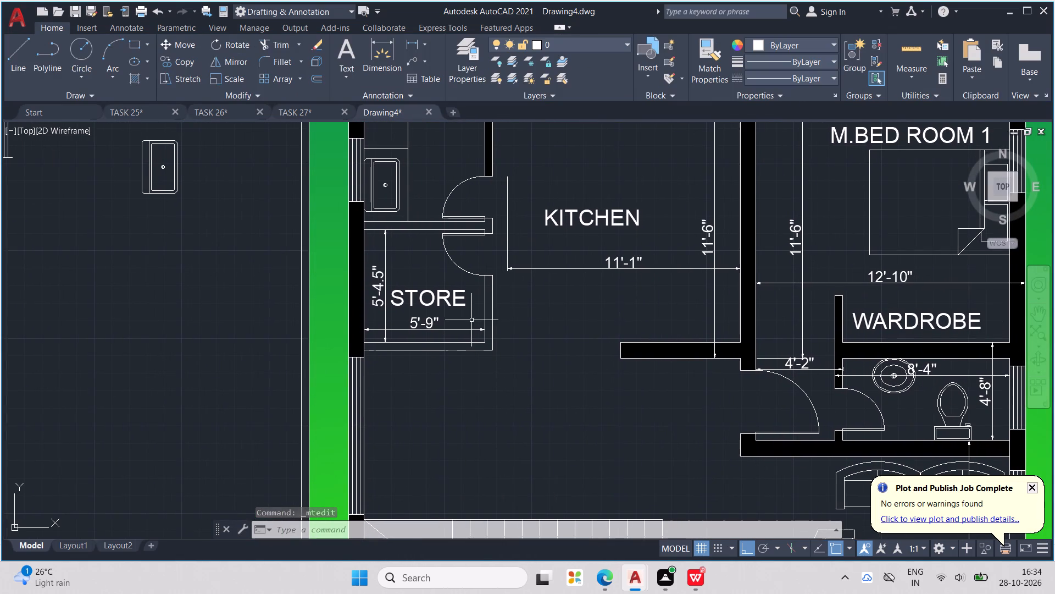
pyautogui.click(453, 302)
pyautogui.hotkey('ctrl', 'c')
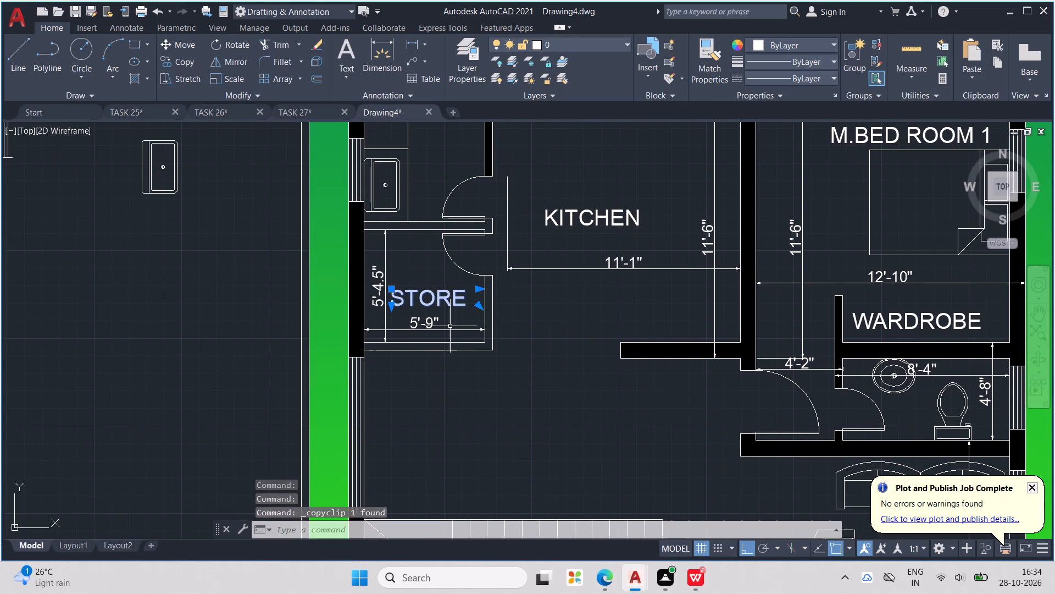
pyautogui.hotkey('ctrl', 'v')
pyautogui.moveTo(508, 403); pyautogui.dragTo(506, 352, button='middle')
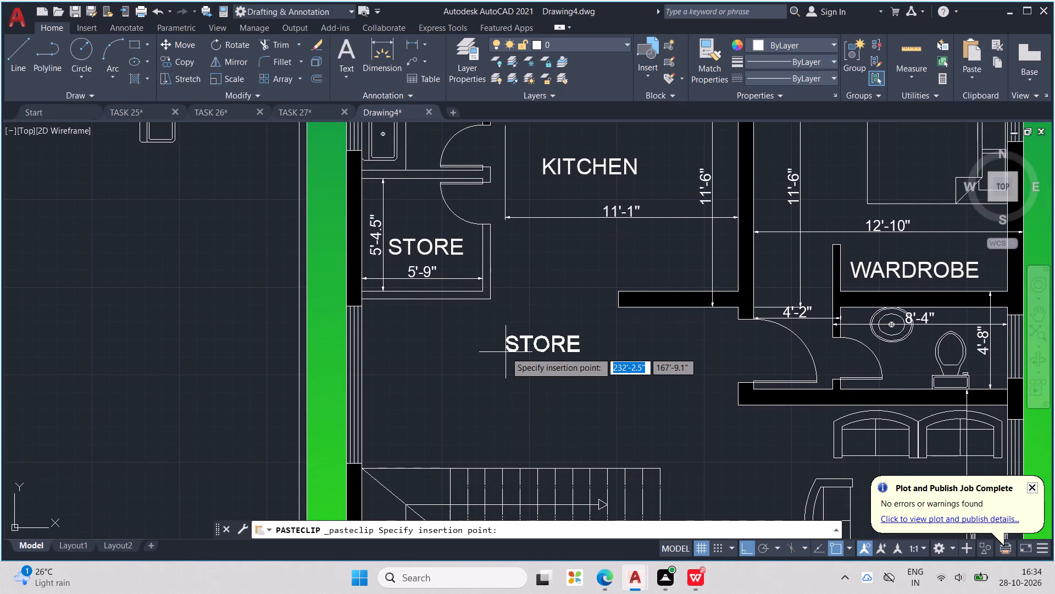
pyautogui.click(506, 352)
# Rotate the pasted STORE label 90 degrees so that it reads vertically.
pyautogui.click(523, 340)
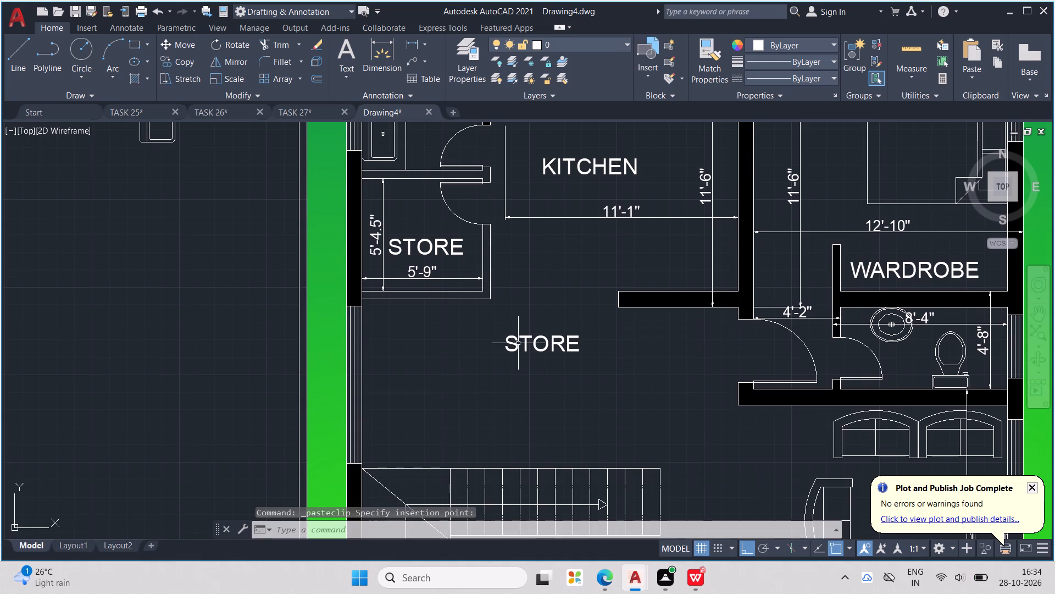
pyautogui.click(541, 333)
pyautogui.write('RO')
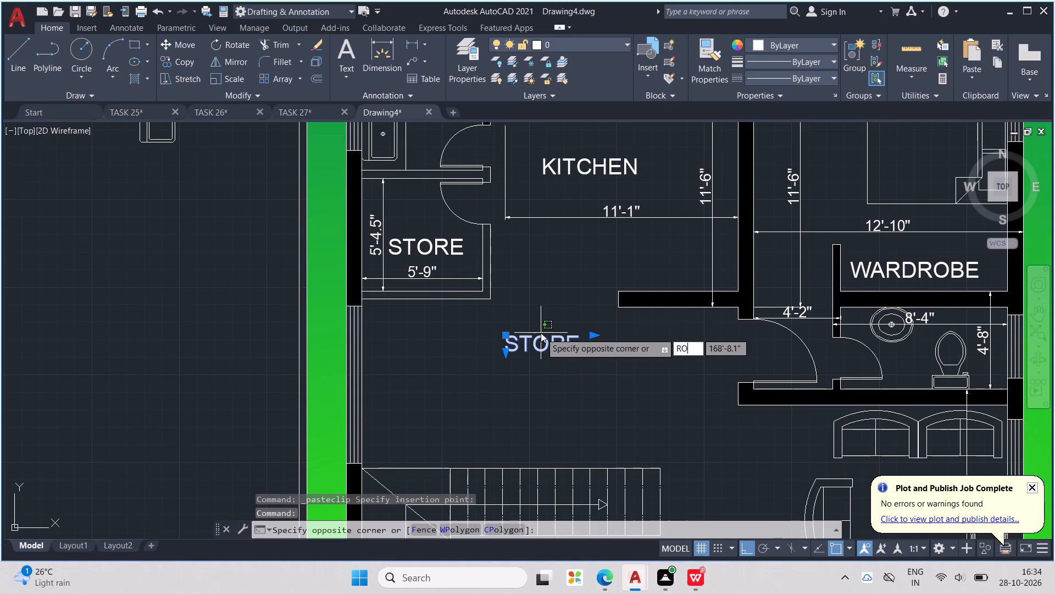
pyautogui.press('Return')
pyautogui.click(541, 333)
pyautogui.click(533, 294)
# Paste a copy of the vertical STORE label at the narrow rectangle west of the car.
pyautogui.click(517, 306)
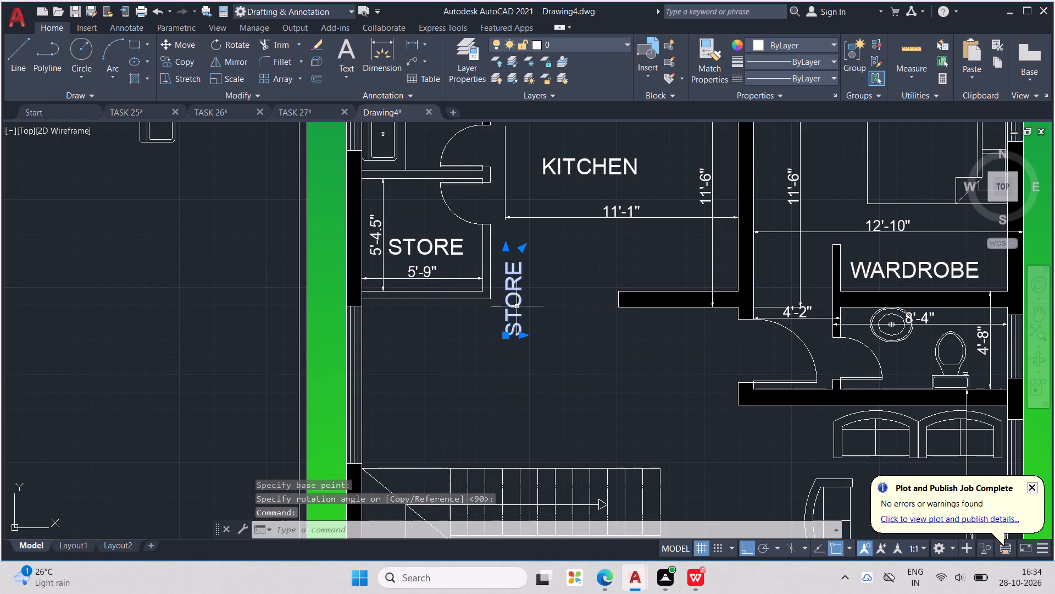
pyautogui.hotkey('ctrl', 'c')
pyautogui.hotkey('ctrl', 'v')
pyautogui.moveTo(551, 373); pyautogui.dragTo(454, 344, button='middle')
pyautogui.scroll(-2, 453, 343)
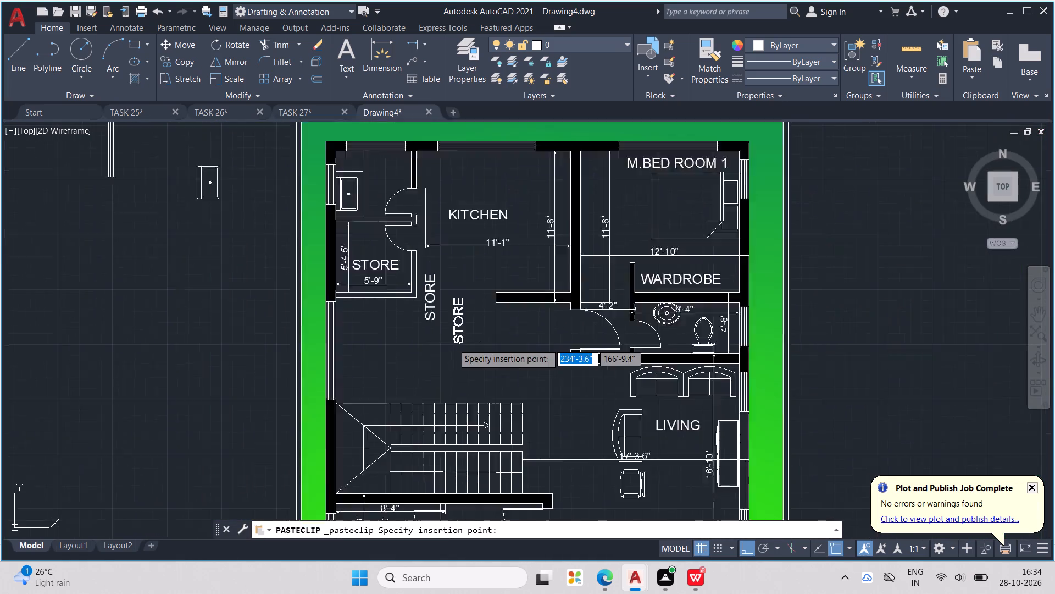
pyautogui.moveTo(554, 433); pyautogui.dragTo(530, 311, button='middle')
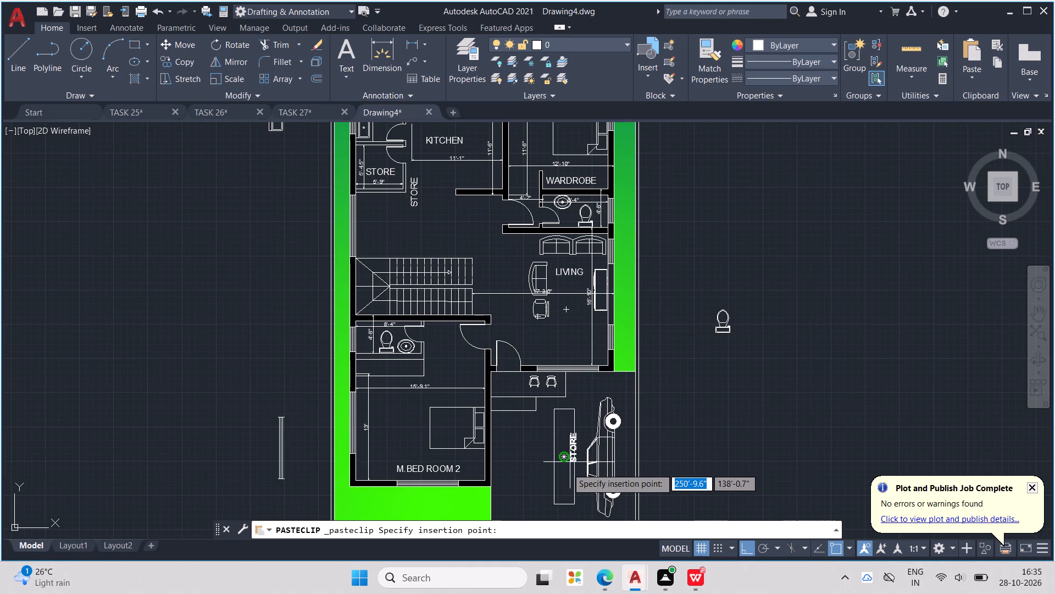
pyautogui.click(564, 471)
# Replace the text of the vertical label beside the car with PLANTER.
pyautogui.doubleClick(565, 468)
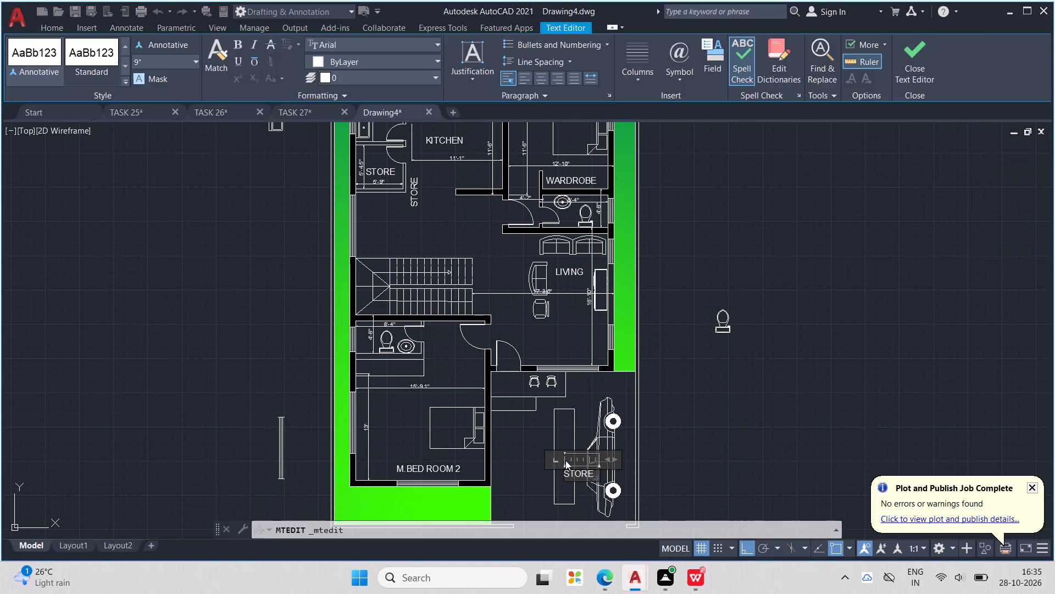
pyautogui.scroll(1, 569, 456)
pyautogui.moveTo(609, 485); pyautogui.dragTo(509, 490)
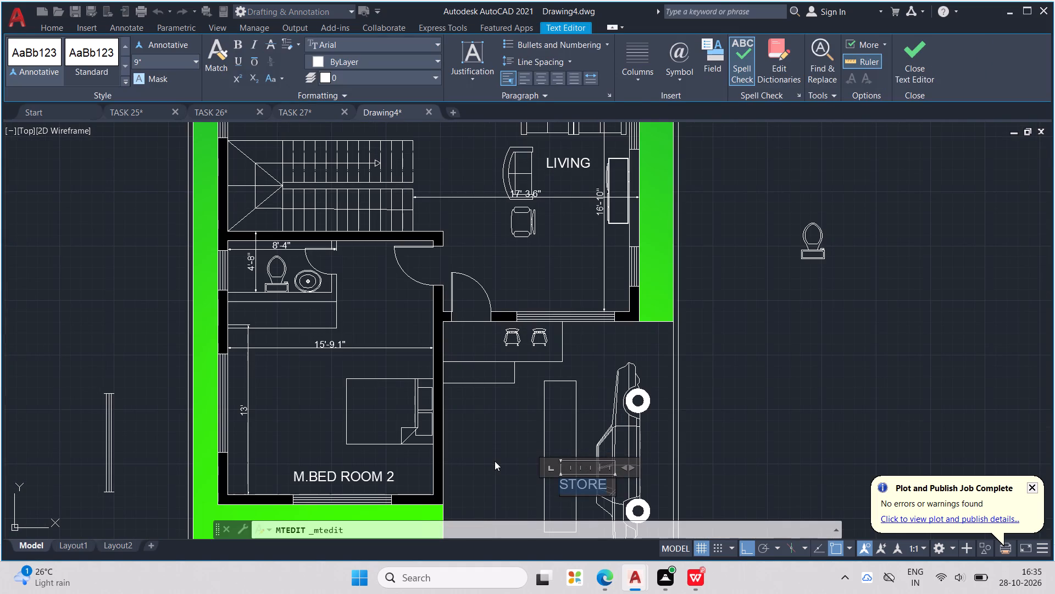
pyautogui.write('PLANTER')
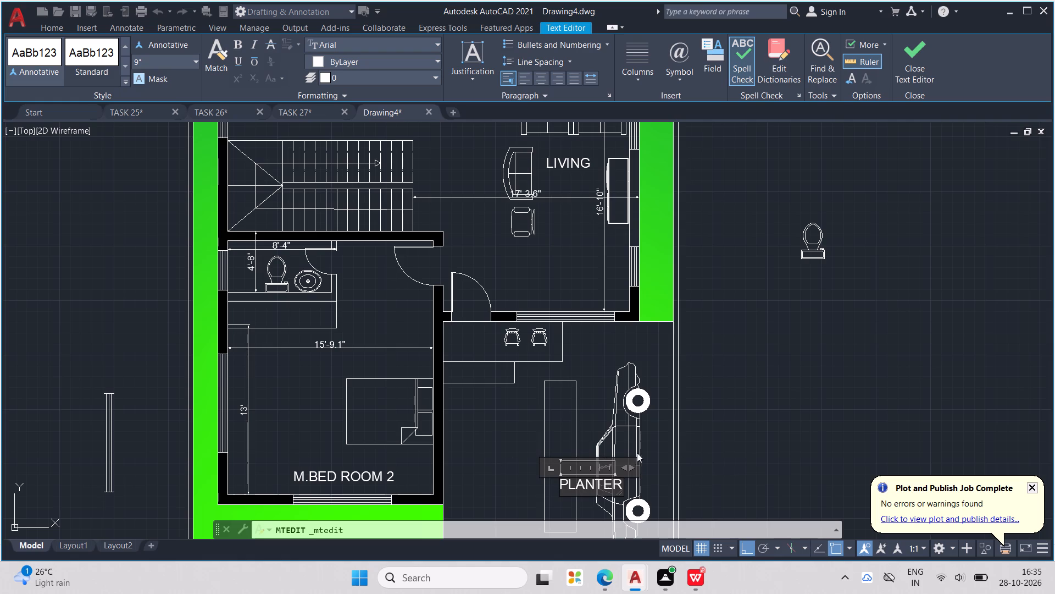
pyautogui.click(747, 460)
# Move the PLANTER label slightly south, centring it in the narrow rectangle beside the car.
pyautogui.moveTo(747, 459); pyautogui.dragTo(730, 345, button='middle')
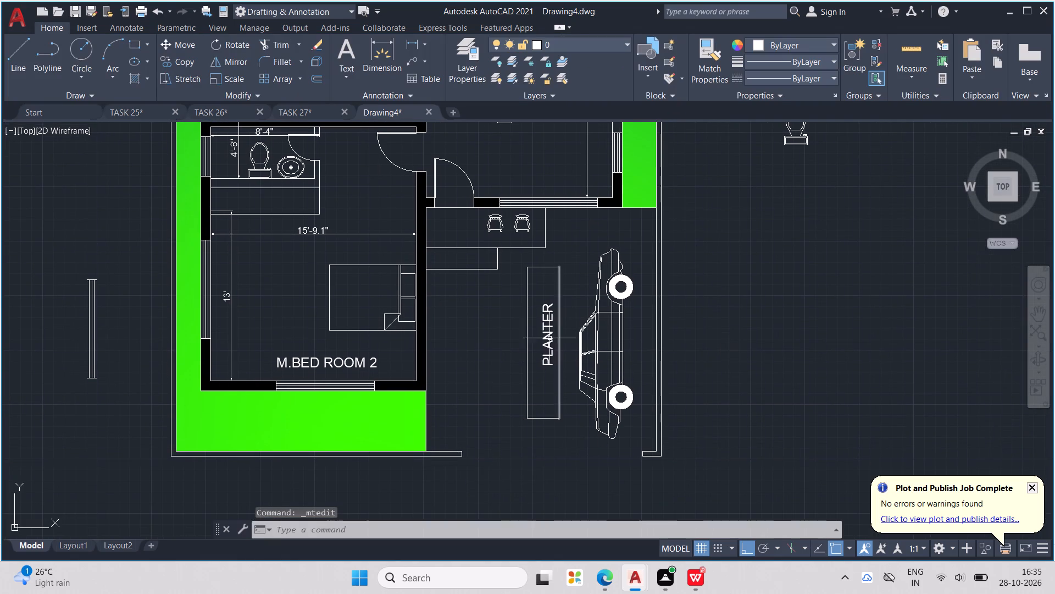
pyautogui.click(549, 341)
pyautogui.moveTo(549, 350); pyautogui.dragTo(546, 363)
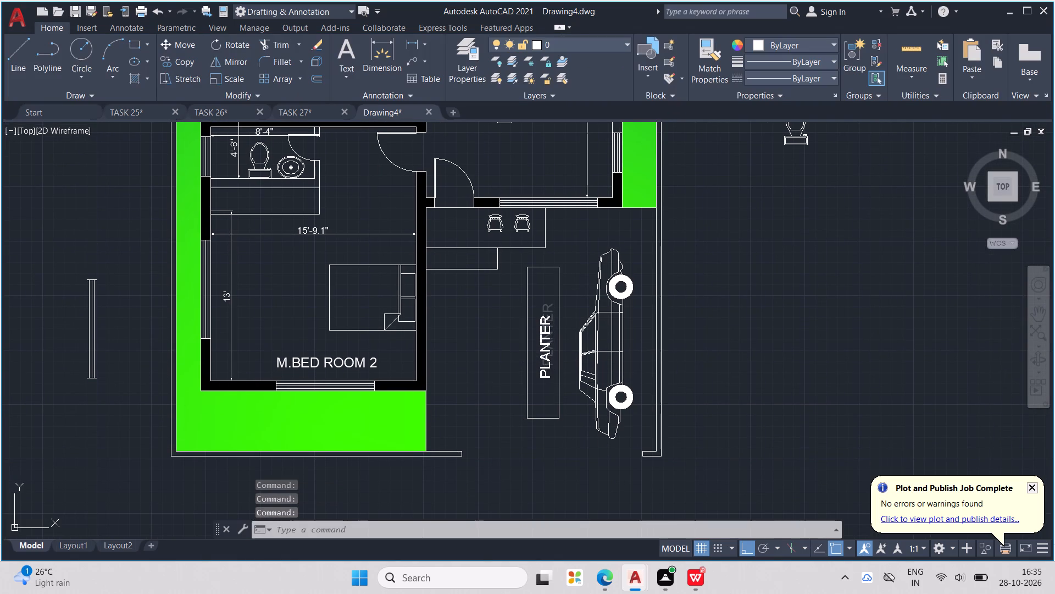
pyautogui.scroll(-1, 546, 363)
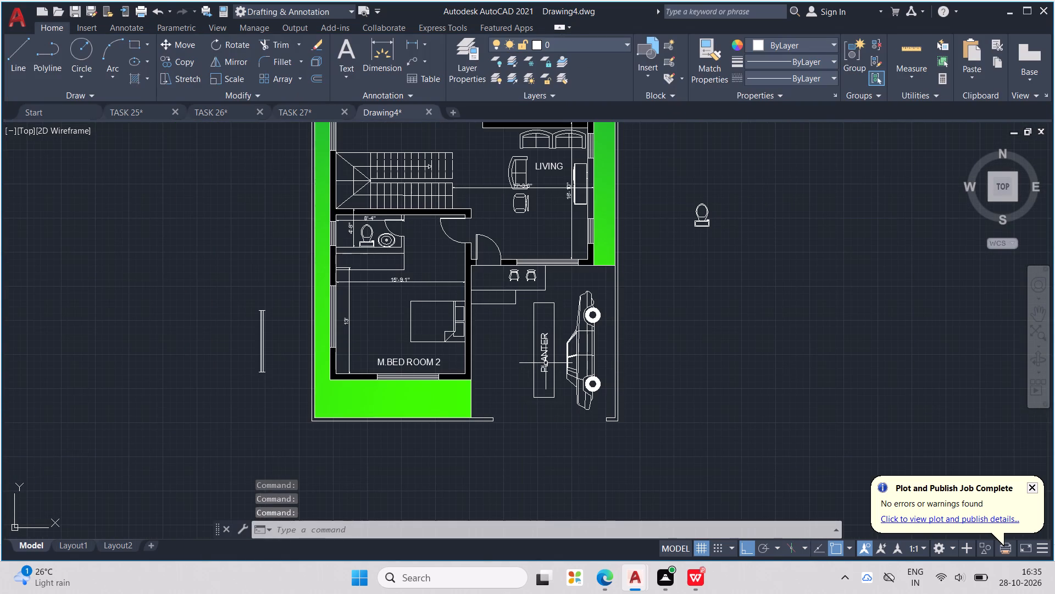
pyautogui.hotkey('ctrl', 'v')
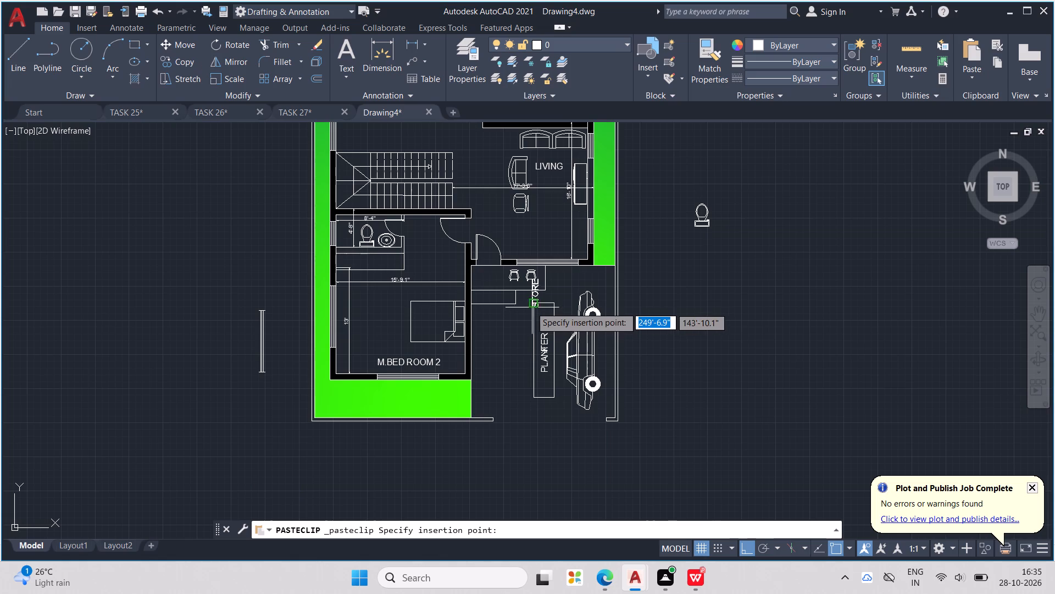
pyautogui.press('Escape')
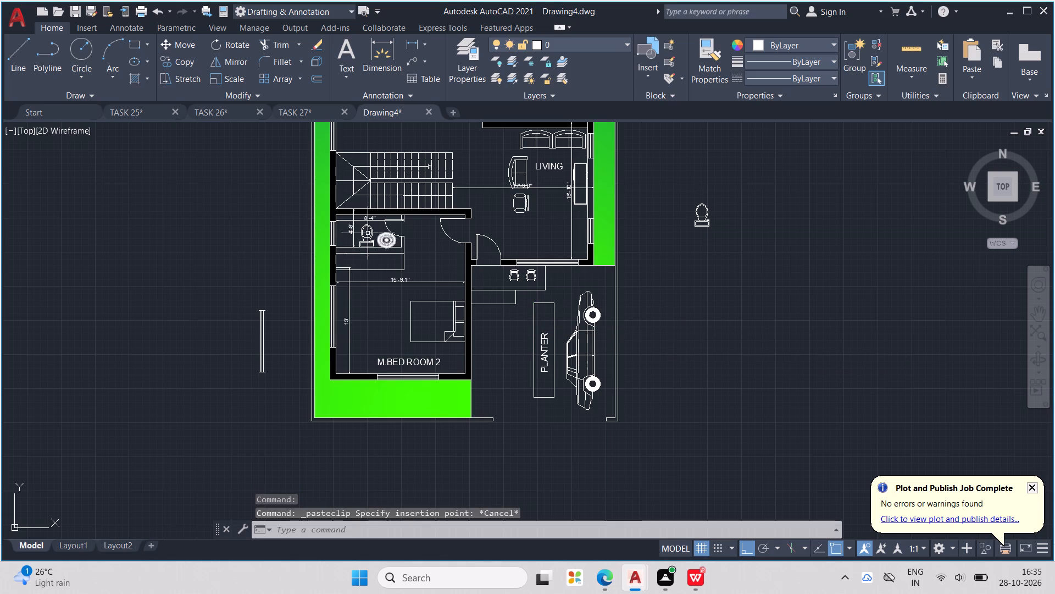
# Paste a copy of the LIVING label just south of the two chairs outside the living room.
pyautogui.moveTo(435, 210); pyautogui.dragTo(470, 272, button='middle')
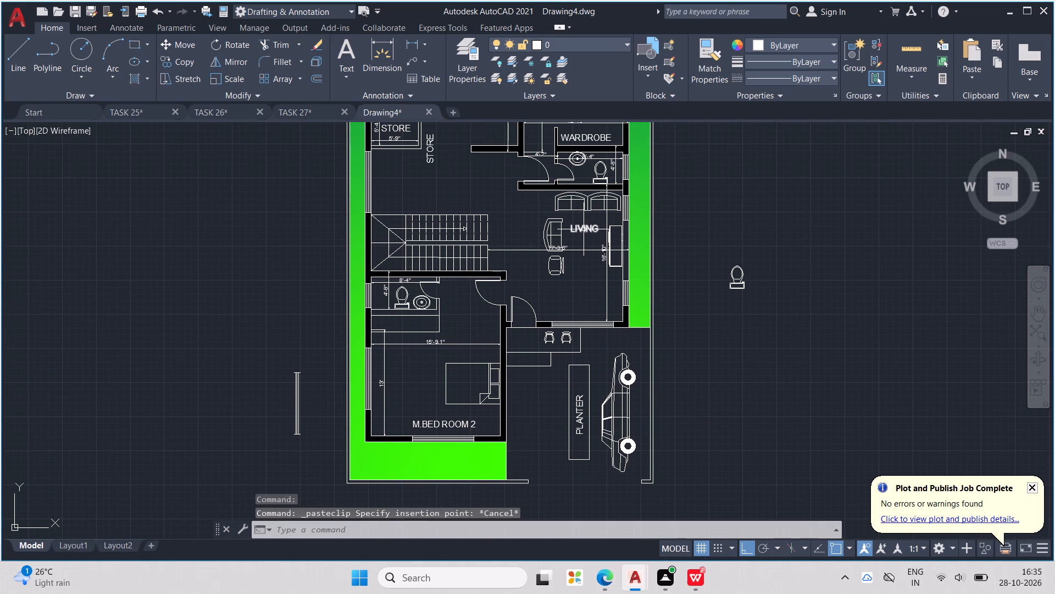
pyautogui.click(584, 230)
pyautogui.hotkey('ctrl', 'c')
pyautogui.hotkey('ctrl', 'v')
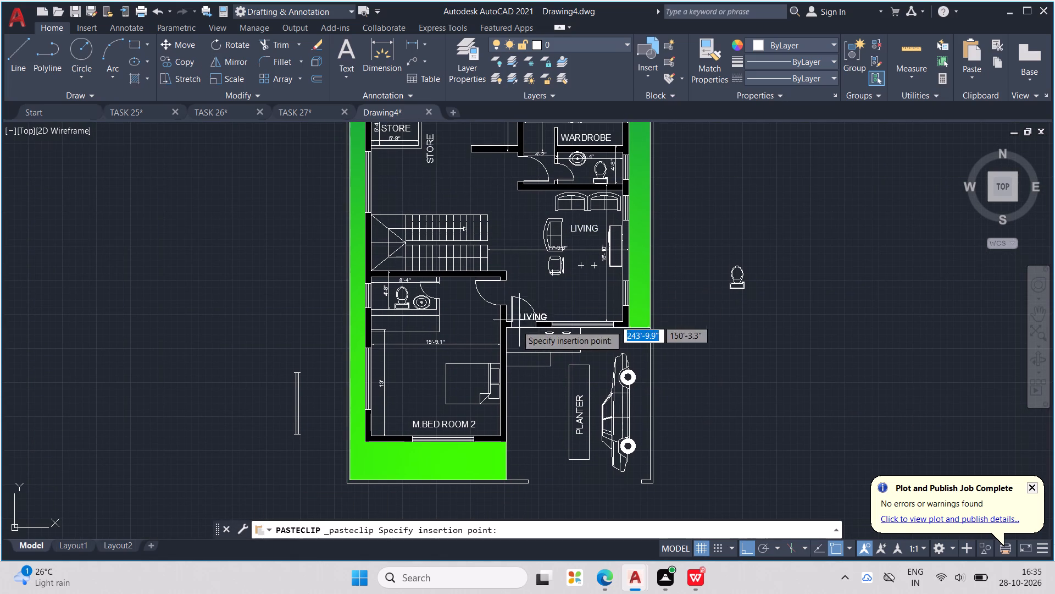
pyautogui.scroll(3, 522, 339)
pyautogui.click(552, 376)
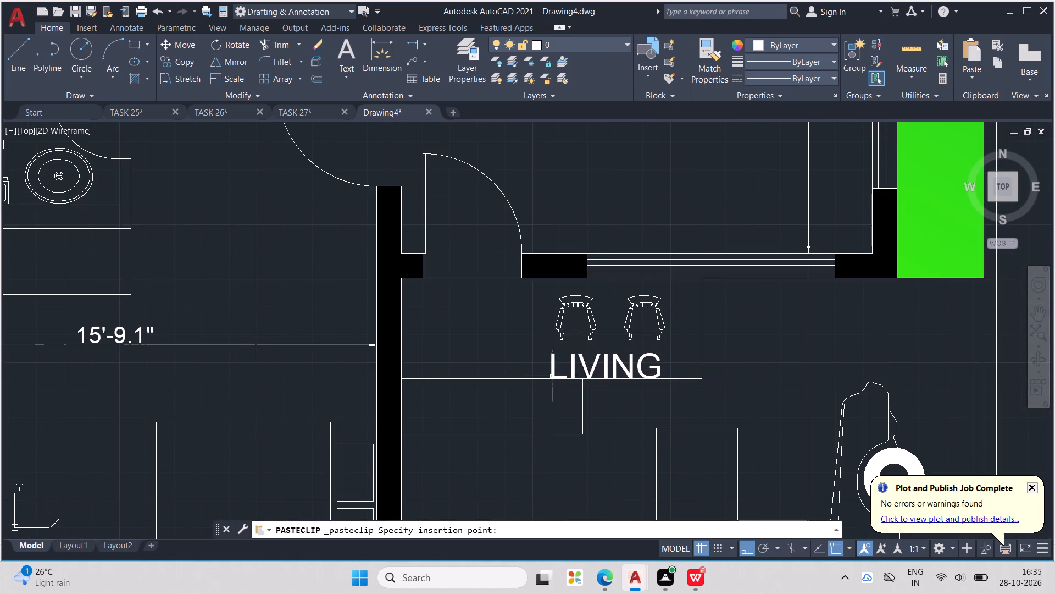
# Replace the text of the pasted LIVING label below the two chairs with SIT OUT.
pyautogui.click(574, 370)
pyautogui.click(577, 370)
pyautogui.doubleClick(620, 372)
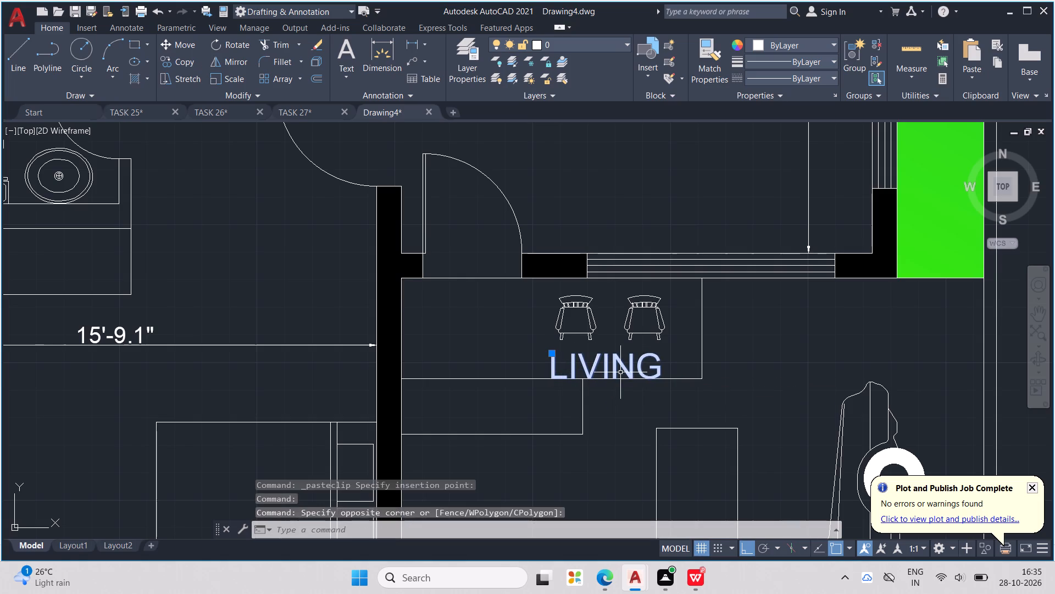
pyautogui.doubleClick(620, 370)
pyautogui.doubleClick(623, 367)
pyautogui.doubleClick(625, 365)
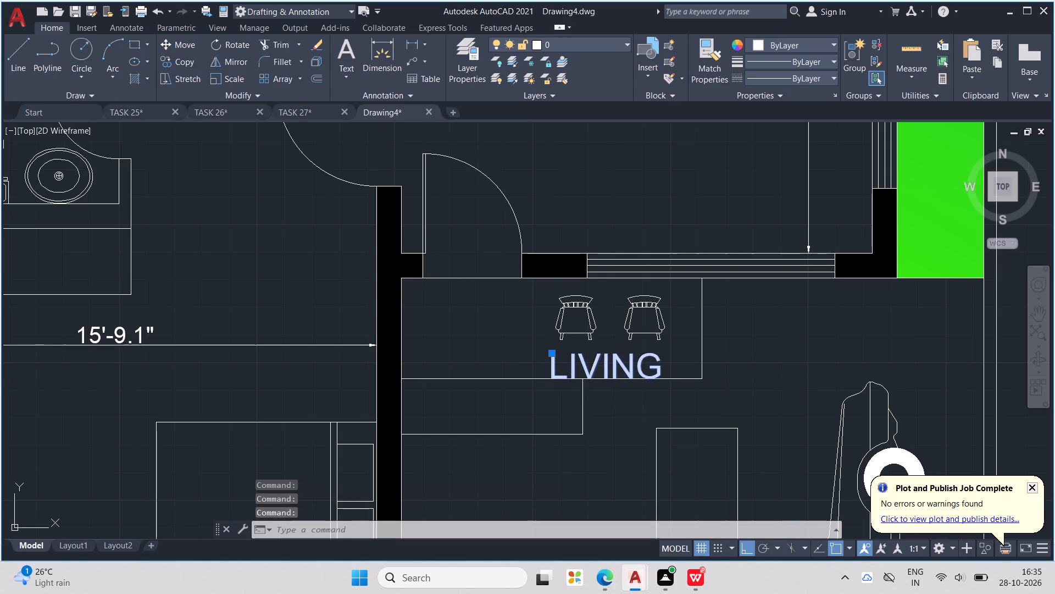
pyautogui.click(653, 362)
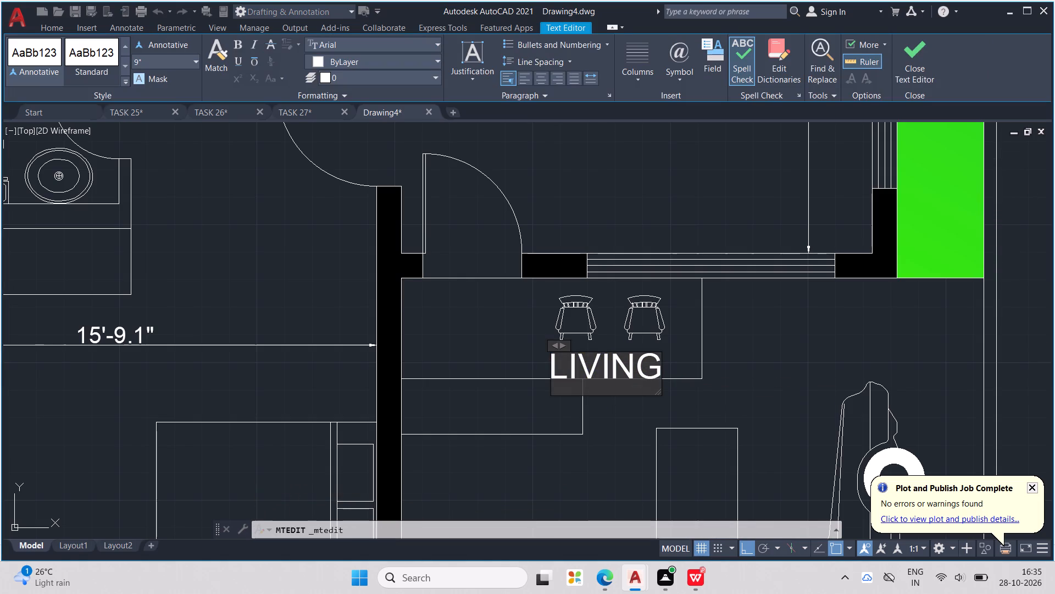
pyautogui.press('BackSpace')
pyautogui.press('BackSpace')
pyautogui.press('BackSpace')
pyautogui.press('BackSpace')
pyautogui.press('BackSpace')
pyautogui.press('BackSpace')
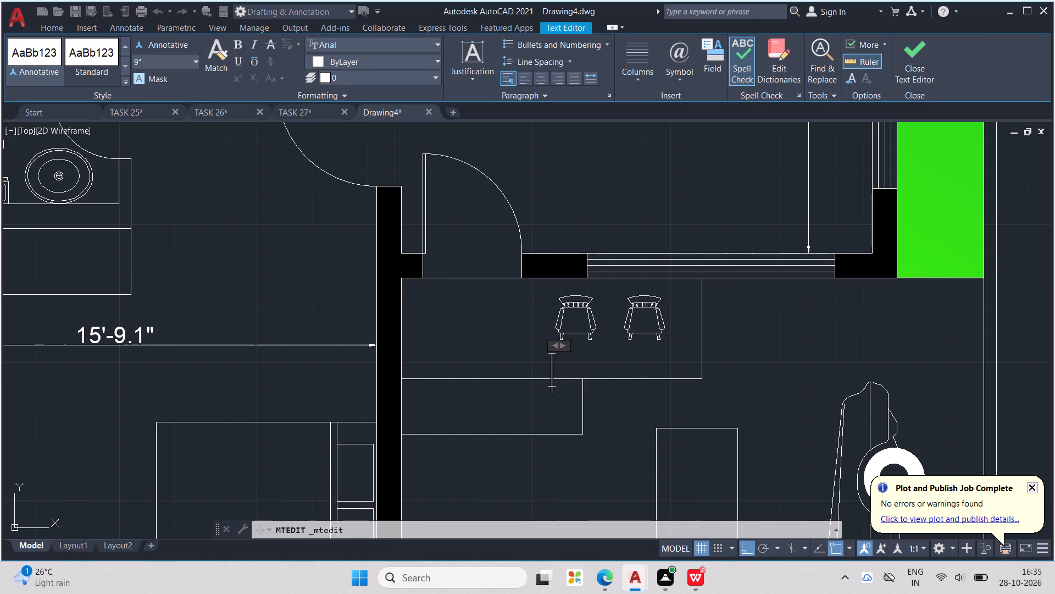
pyautogui.write('SIT')
pyautogui.press('space')
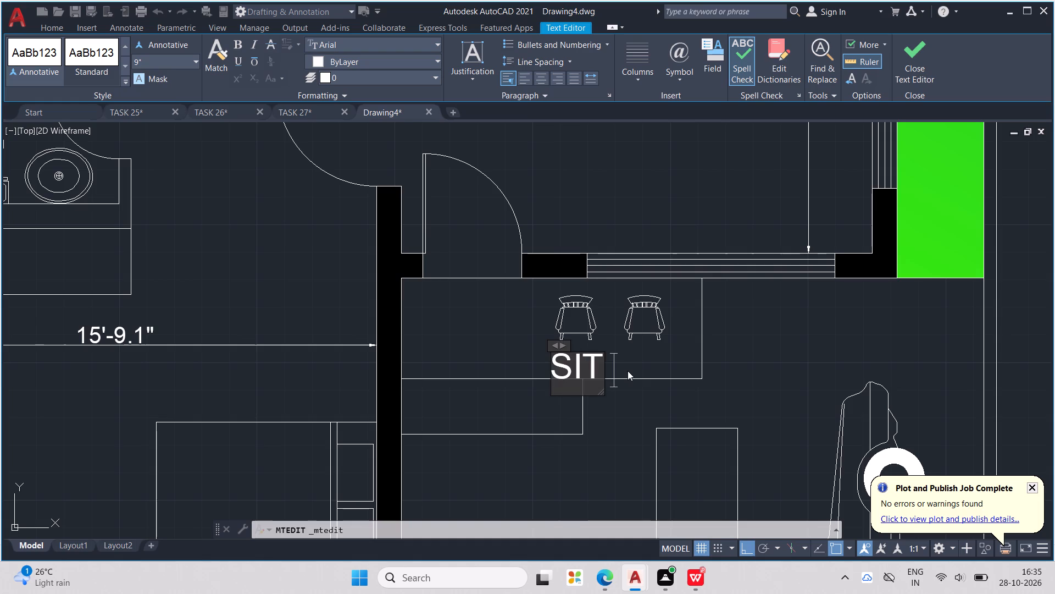
pyautogui.write('OUT')
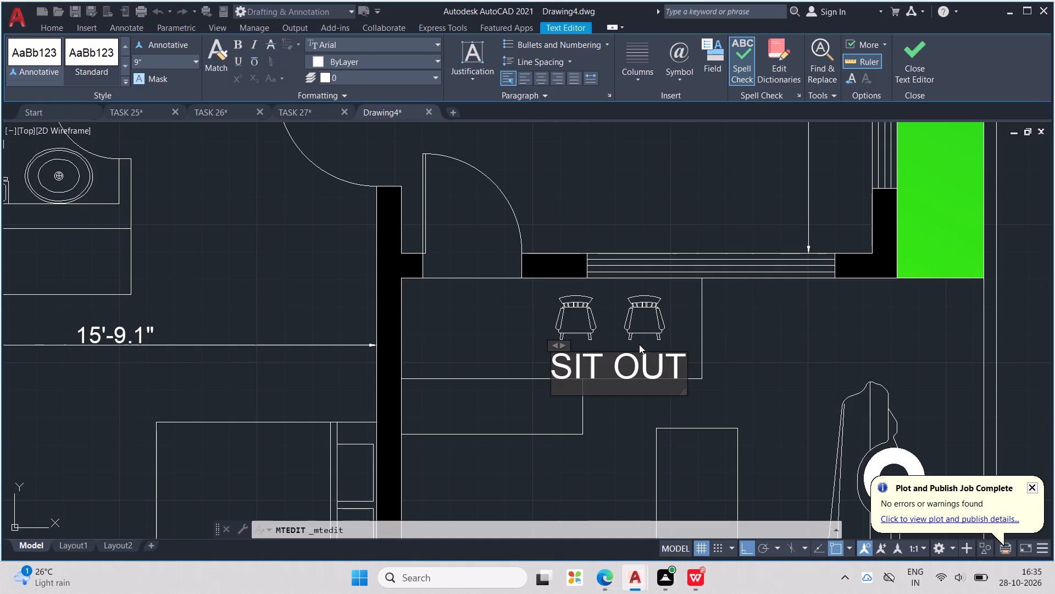
pyautogui.click(535, 342)
# Set the SIT OUT label's text height to 6" in its properties.
pyautogui.click(629, 372)
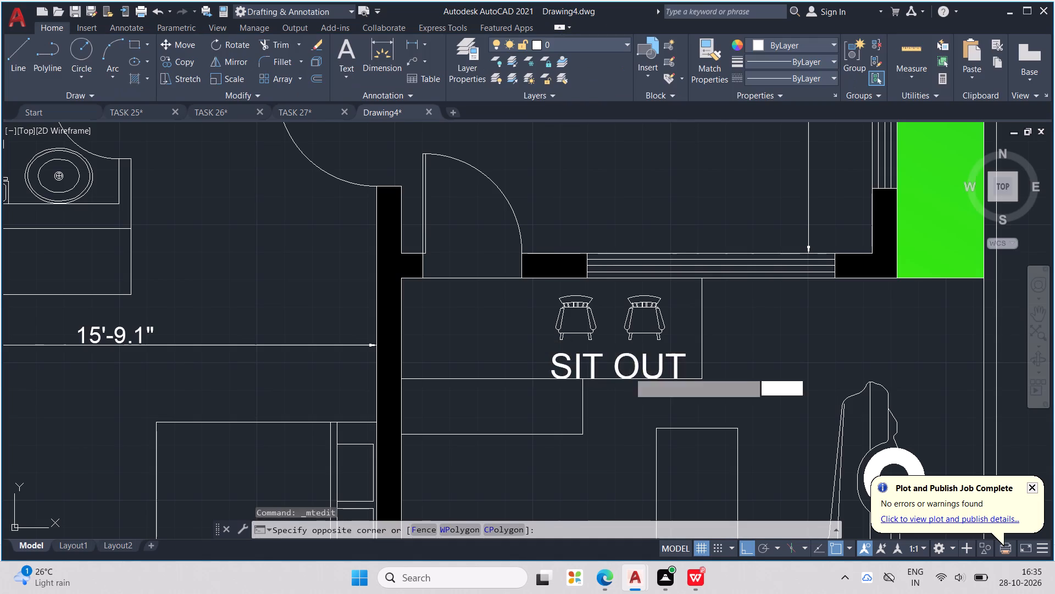
pyautogui.rightClick(629, 372)
pyautogui.click(586, 371)
pyautogui.click(586, 367)
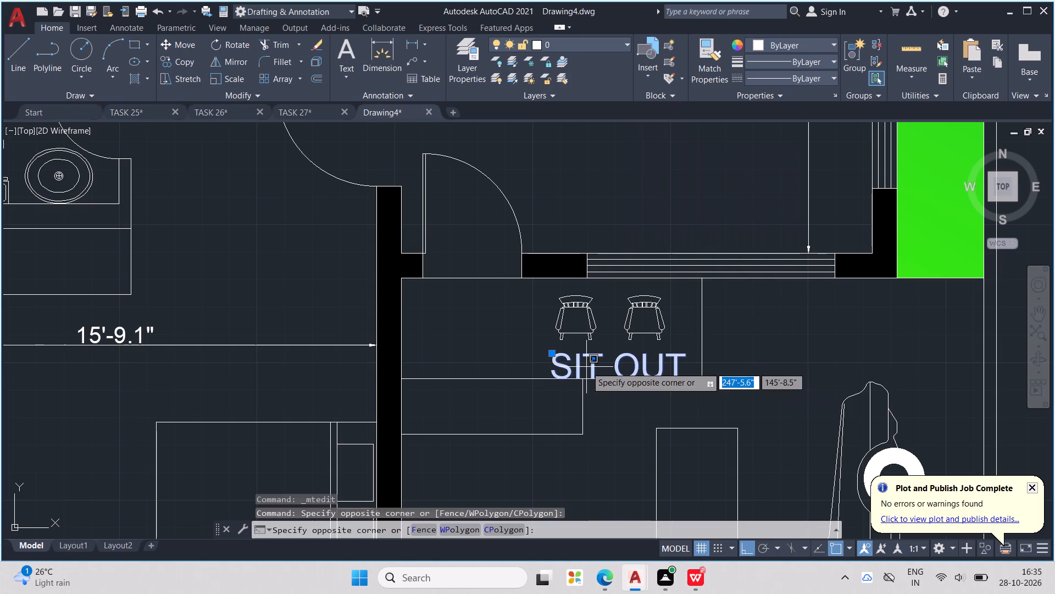
pyautogui.rightClick(586, 367)
pyautogui.click(631, 536)
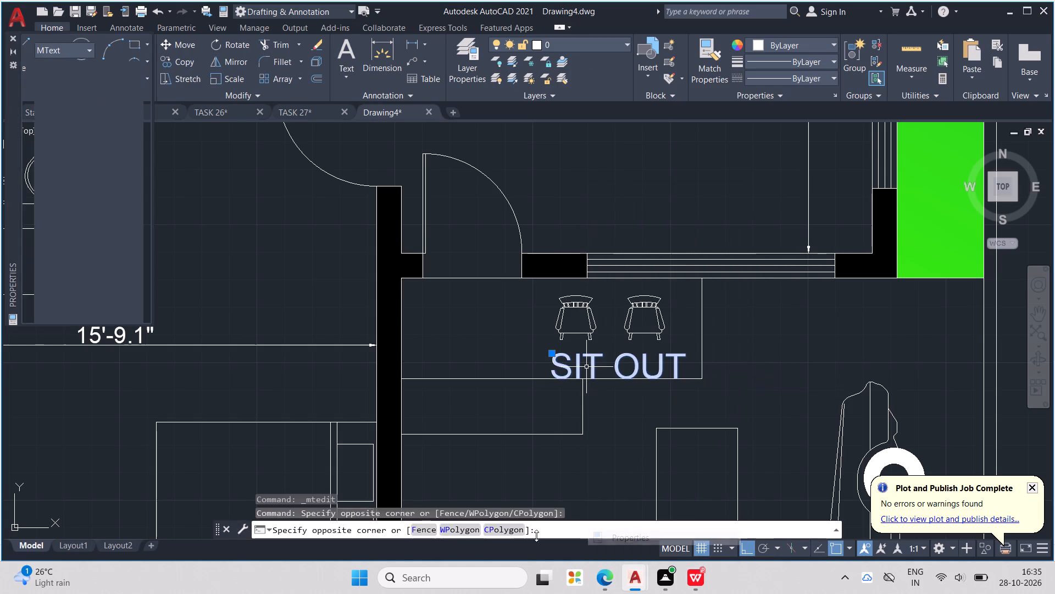
pyautogui.click(108, 315)
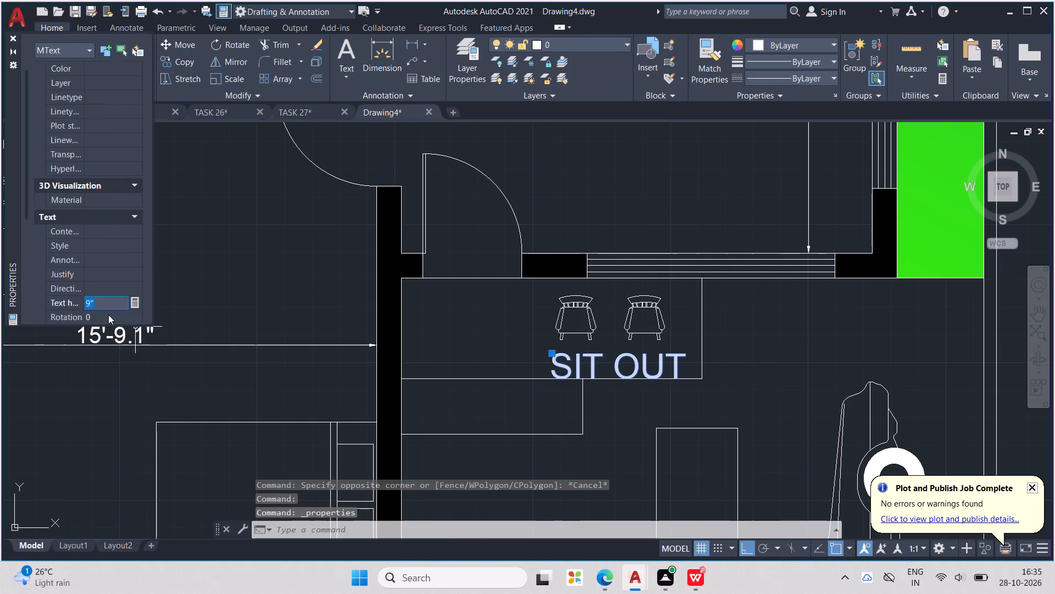
pyautogui.write('6"')
pyautogui.press('Return')
pyautogui.press('Escape')
pyautogui.press('Escape')
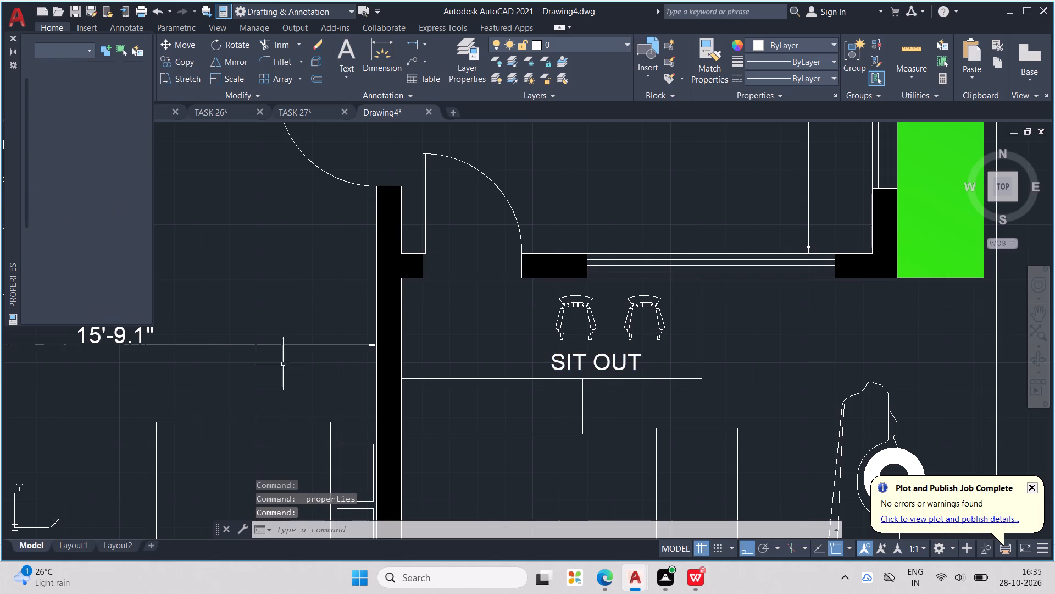
# Paste a copy of the vertical PLANTER label just east of the car.
pyautogui.press('Escape')
pyautogui.middleClick(598, 413)
pyautogui.scroll(-3, 598, 413)
pyautogui.moveTo(598, 417); pyautogui.dragTo(553, 366, button='middle')
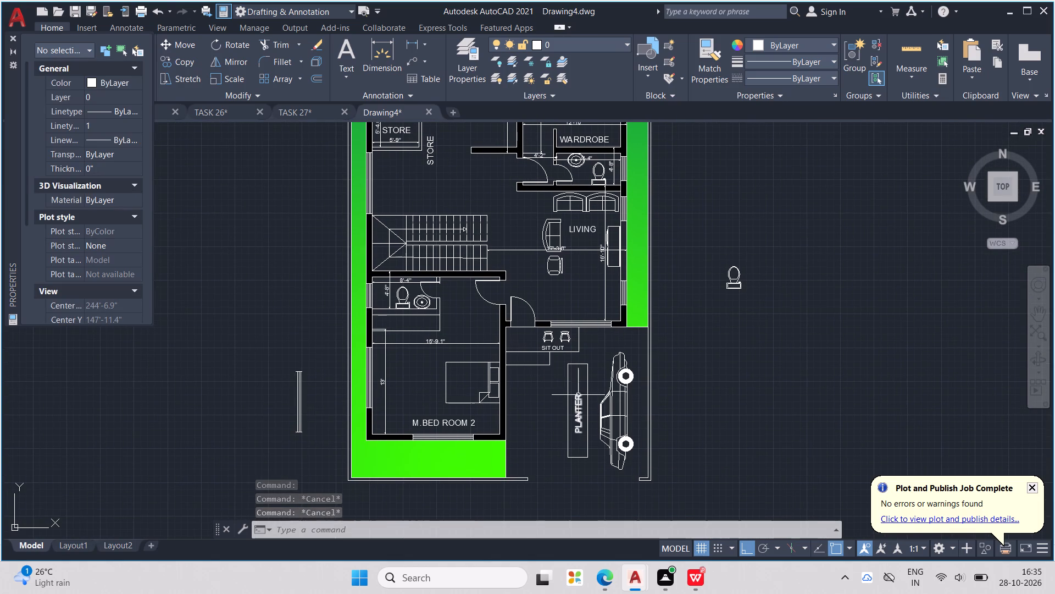
pyautogui.click(580, 400)
pyautogui.hotkey('ctrl', 'c')
pyautogui.hotkey('ctrl', 'v')
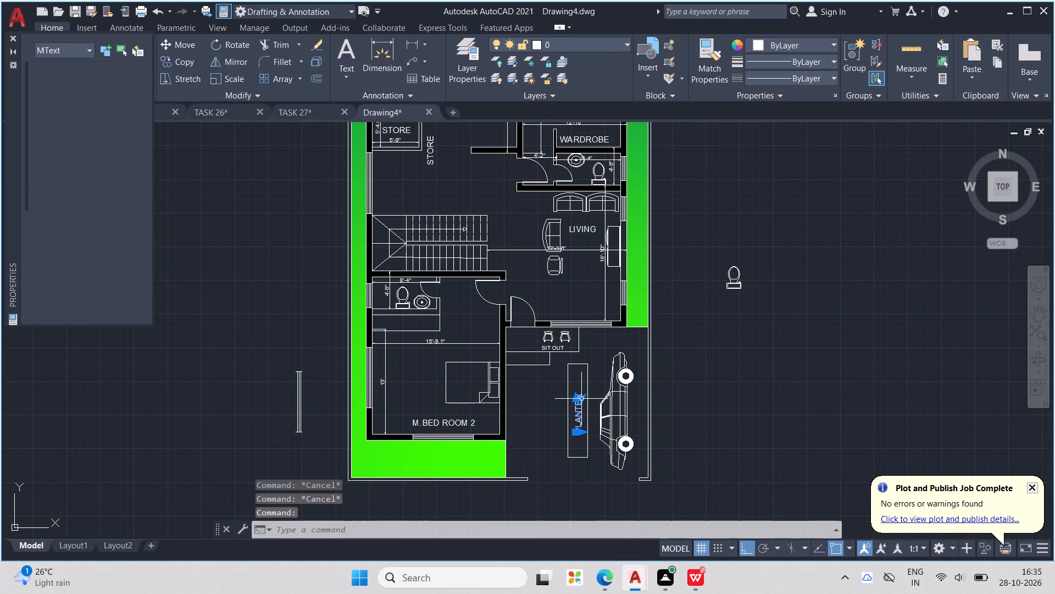
pyautogui.scroll(2, 595, 409)
pyautogui.click(657, 442)
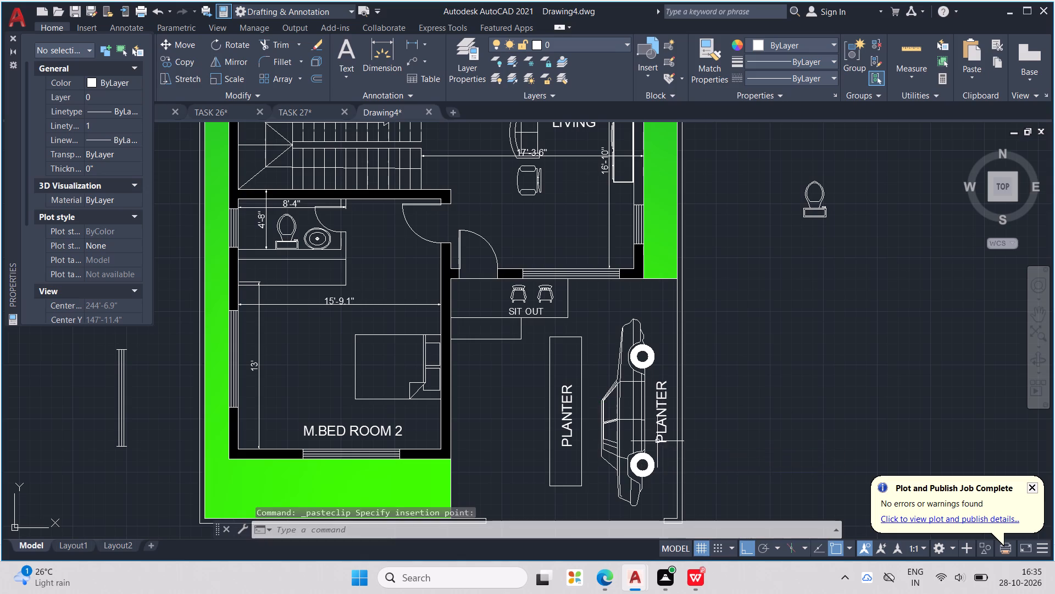
# Change the text of the copied PLANTER label beside the car to PARKING.
pyautogui.doubleClick(664, 433)
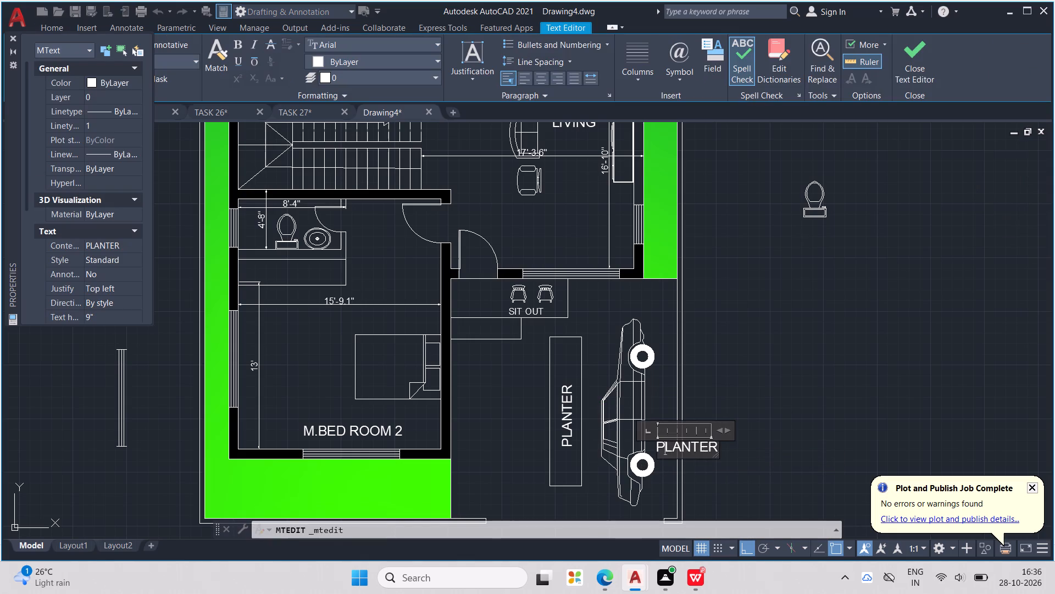
pyautogui.press('Right')
pyautogui.press('Right')
pyautogui.press('Right')
pyautogui.press('Right')
pyautogui.press('Right')
pyautogui.press('Right')
pyautogui.press('BackSpace')
pyautogui.press('BackSpace')
pyautogui.press('BackSpace')
pyautogui.press('BackSpace')
pyautogui.press('BackSpace')
pyautogui.press('BackSpace')
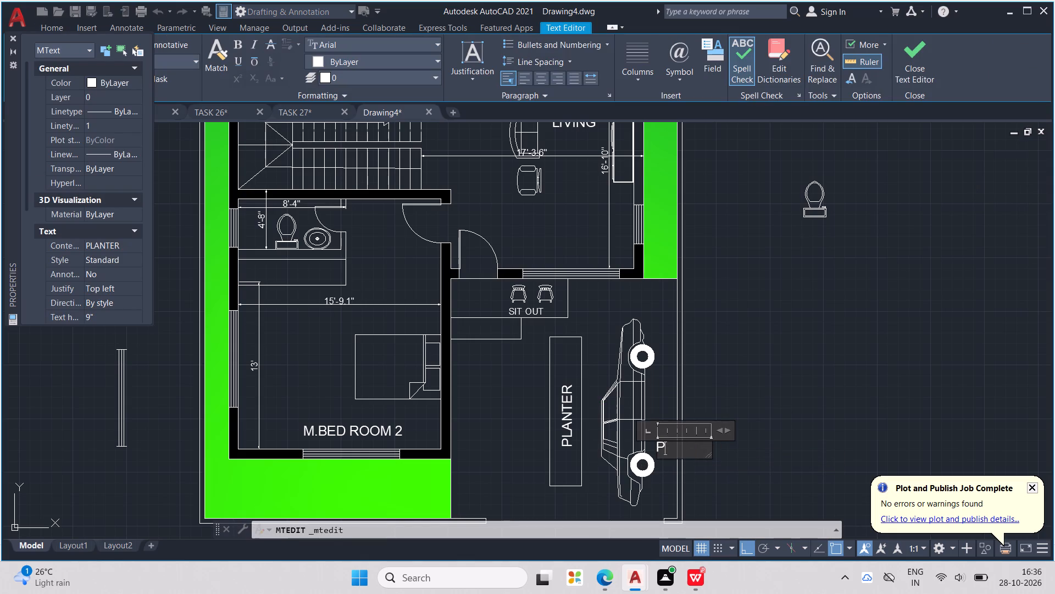
pyautogui.write('ARKING')
pyautogui.click(839, 357)
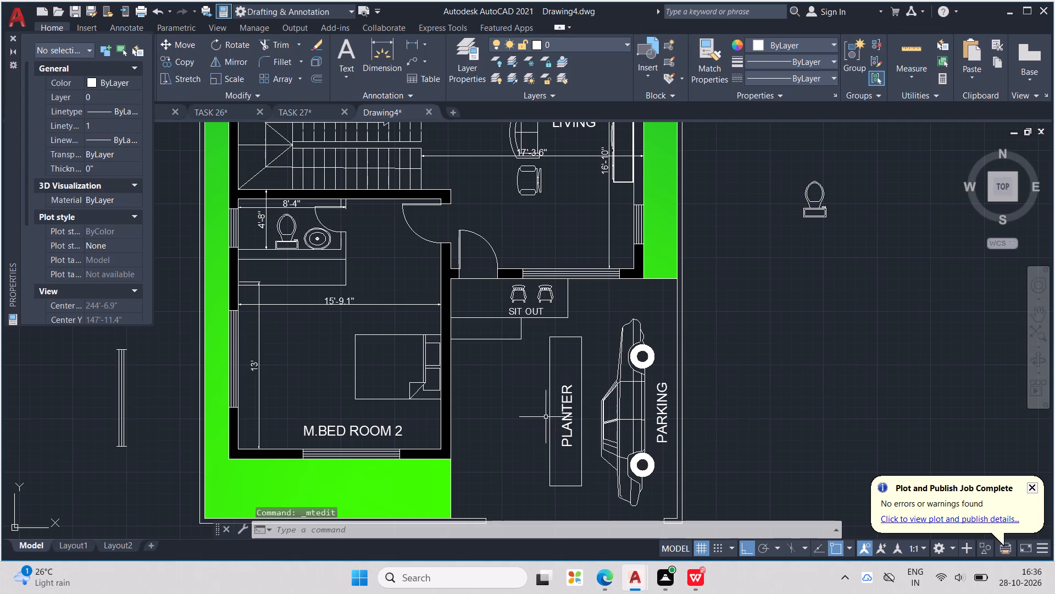
# Paste a copy of the M.BED ROOM 2 label into the open area between the bedroom and the planter.
pyautogui.click(385, 427)
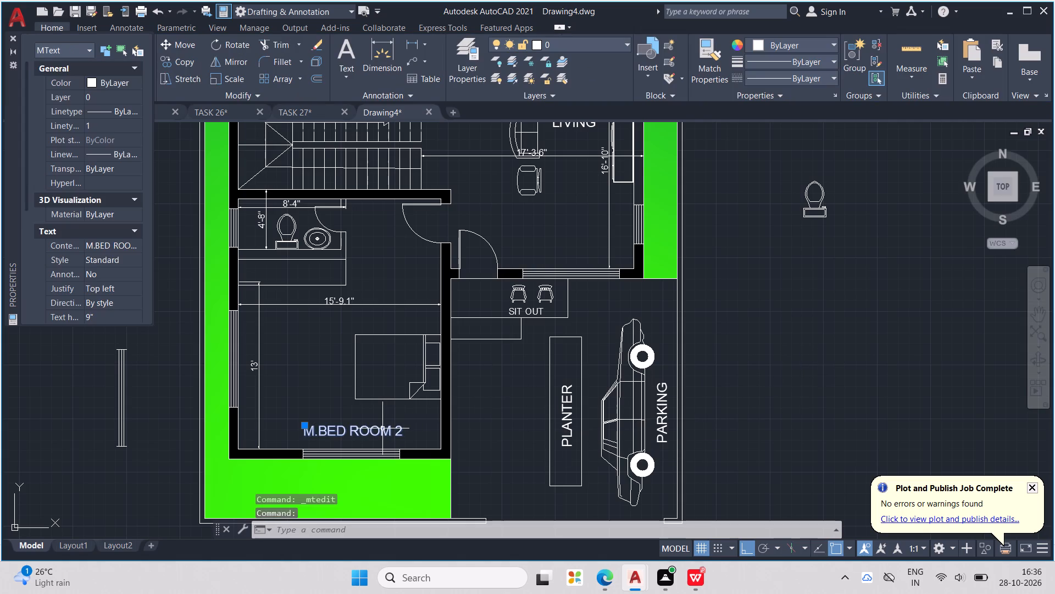
pyautogui.hotkey('ctrl', 'c')
pyautogui.press('Escape')
pyautogui.moveTo(525, 483); pyautogui.dragTo(574, 452, button='middle')
pyautogui.hotkey('ctrl', 'v')
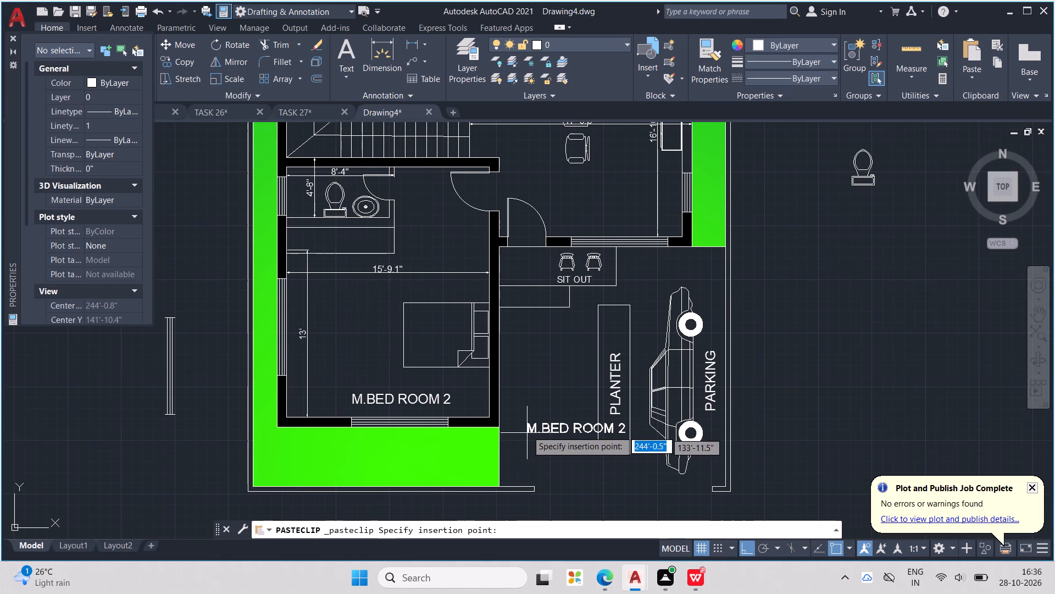
pyautogui.click(527, 430)
# Replace the text of the pasted M.BED ROOM 2 label beside the planter with VERANDA.
pyautogui.doubleClick(535, 426)
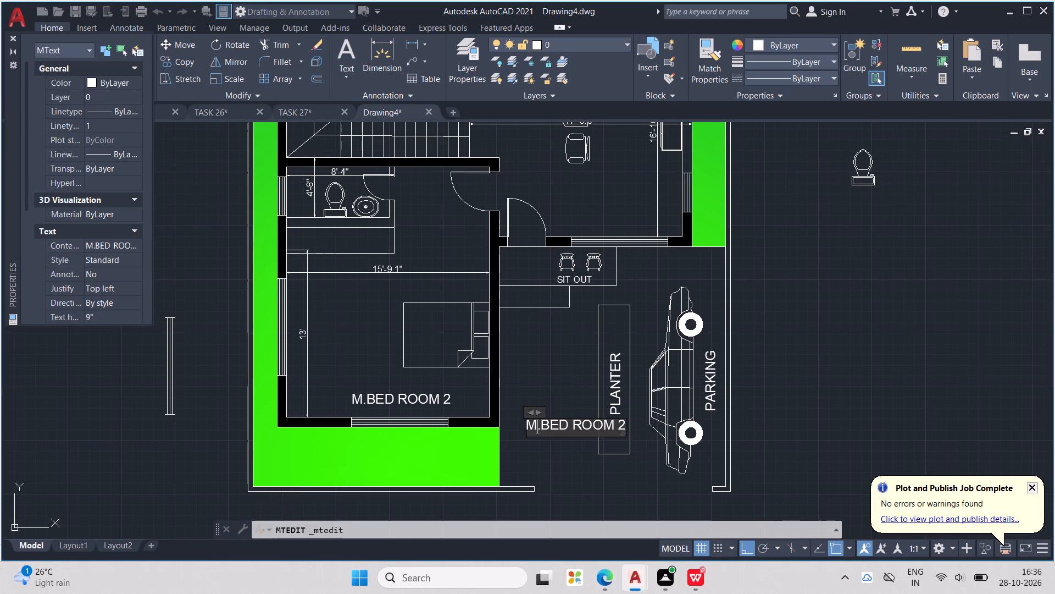
pyautogui.scroll(2, 619, 425)
pyautogui.click(629, 421)
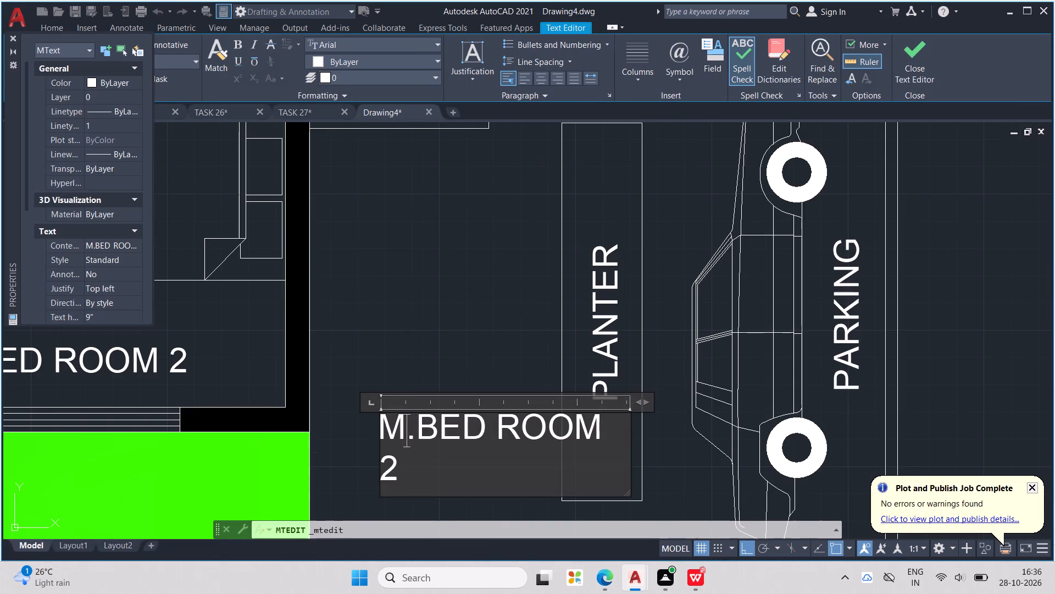
pyautogui.moveTo(573, 456); pyautogui.dragTo(356, 398)
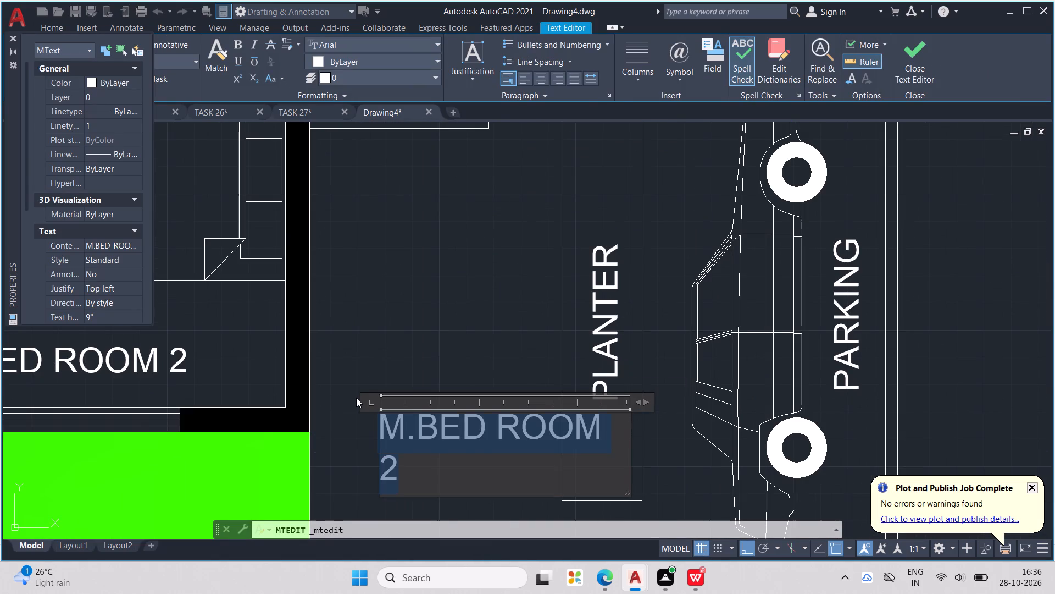
pyautogui.write('VER')
pyautogui.write('ANDA')
pyautogui.click(436, 309)
# Erase the stray window and fixture blocks lying outside the plan, three to its west and one to its east.
pyautogui.scroll(-4, 439, 309)
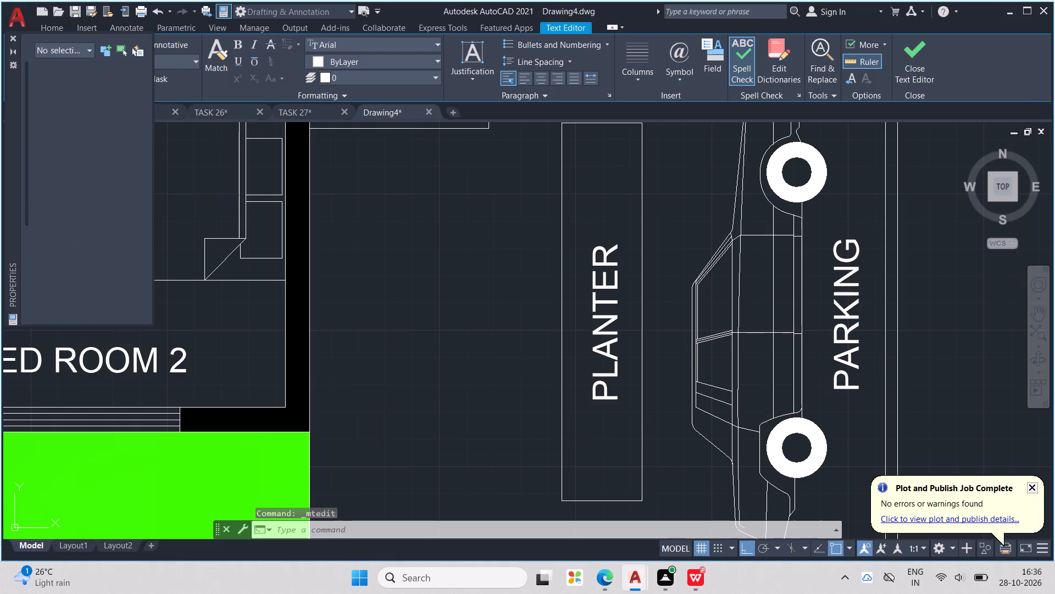
pyautogui.scroll(-2, 546, 354)
pyautogui.moveTo(552, 362); pyautogui.dragTo(588, 388, button='middle')
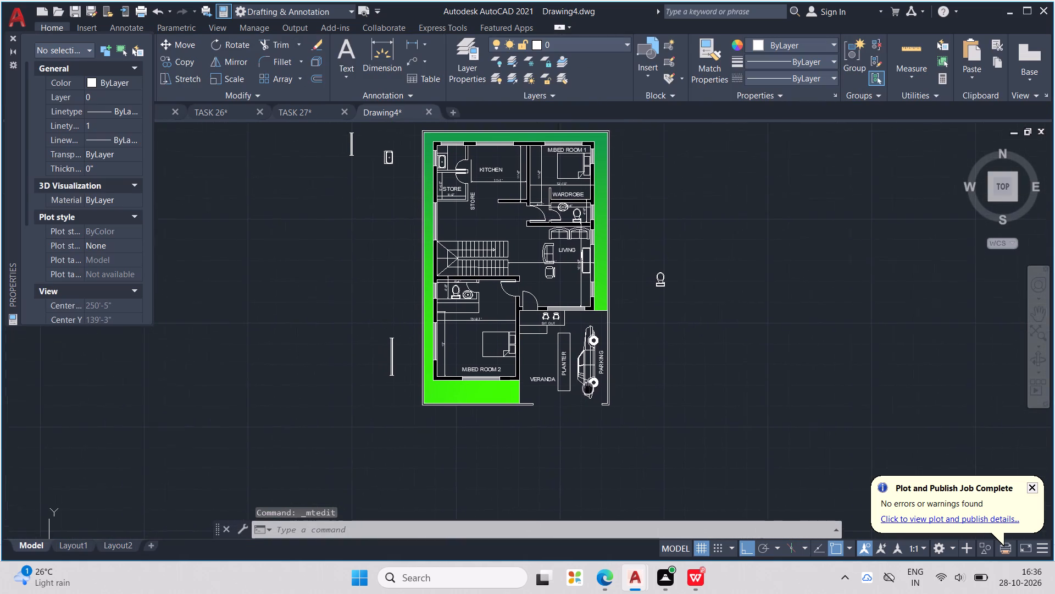
pyautogui.moveTo(588, 388); pyautogui.dragTo(599, 393, button='middle')
pyautogui.scroll(-1, 614, 394)
pyautogui.moveTo(671, 437); pyautogui.dragTo(701, 422, button='middle')
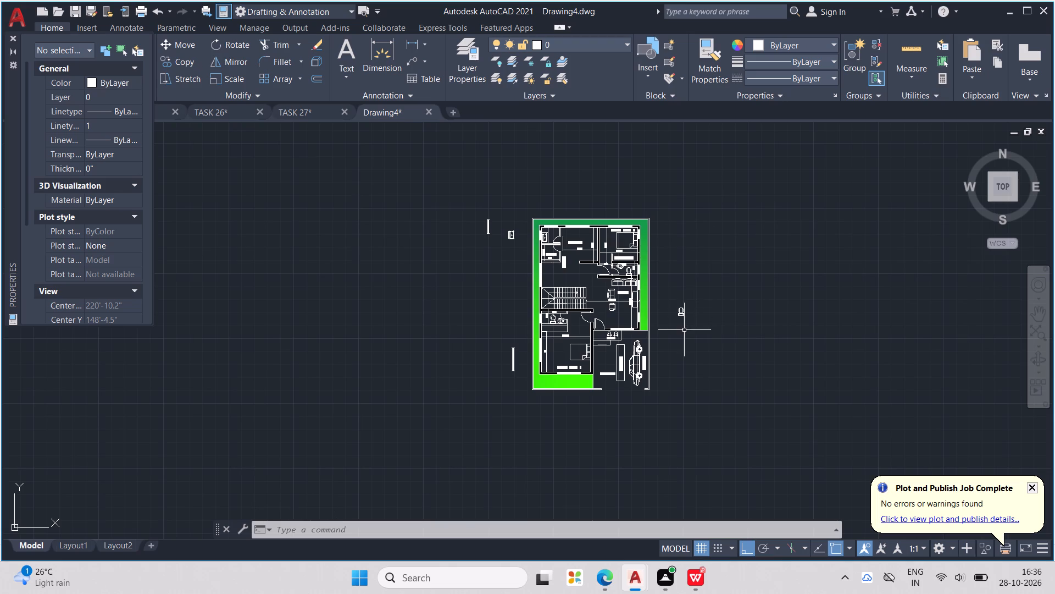
pyautogui.scroll(1, 523, 329)
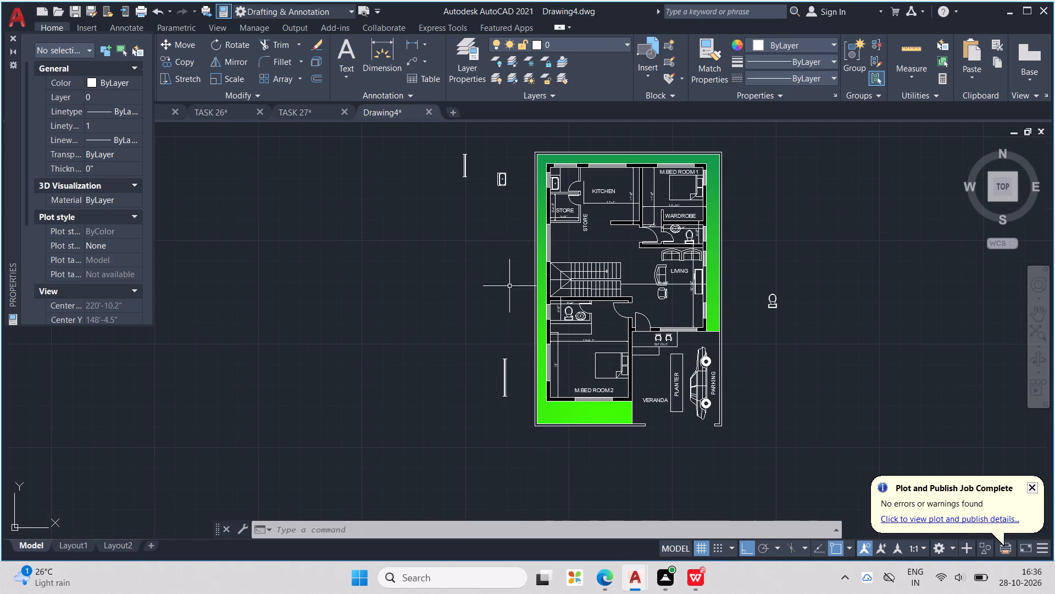
pyautogui.moveTo(435, 169); pyautogui.dragTo(488, 433)
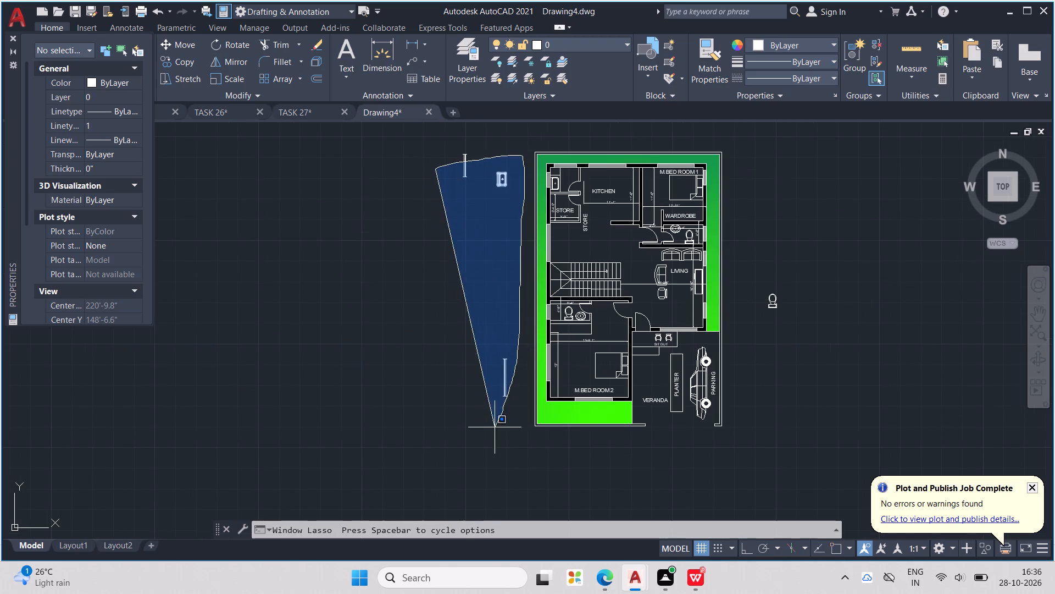
pyautogui.moveTo(488, 433); pyautogui.dragTo(415, 440)
pyautogui.moveTo(799, 294); pyautogui.dragTo(746, 303)
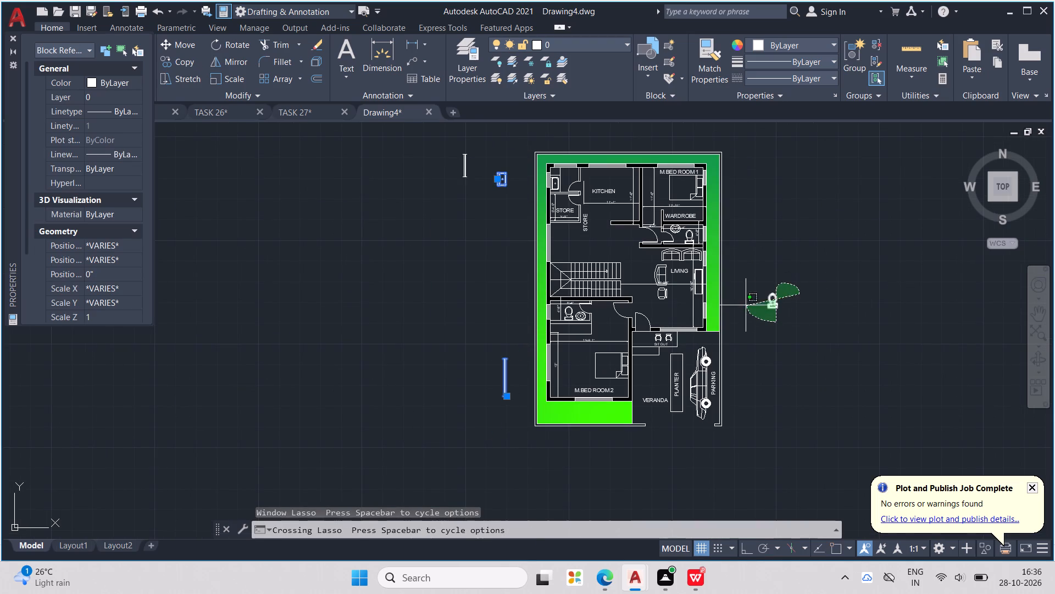
pyautogui.moveTo(746, 303); pyautogui.dragTo(762, 262)
pyautogui.moveTo(761, 266); pyautogui.dragTo(752, 291)
pyautogui.click(781, 278)
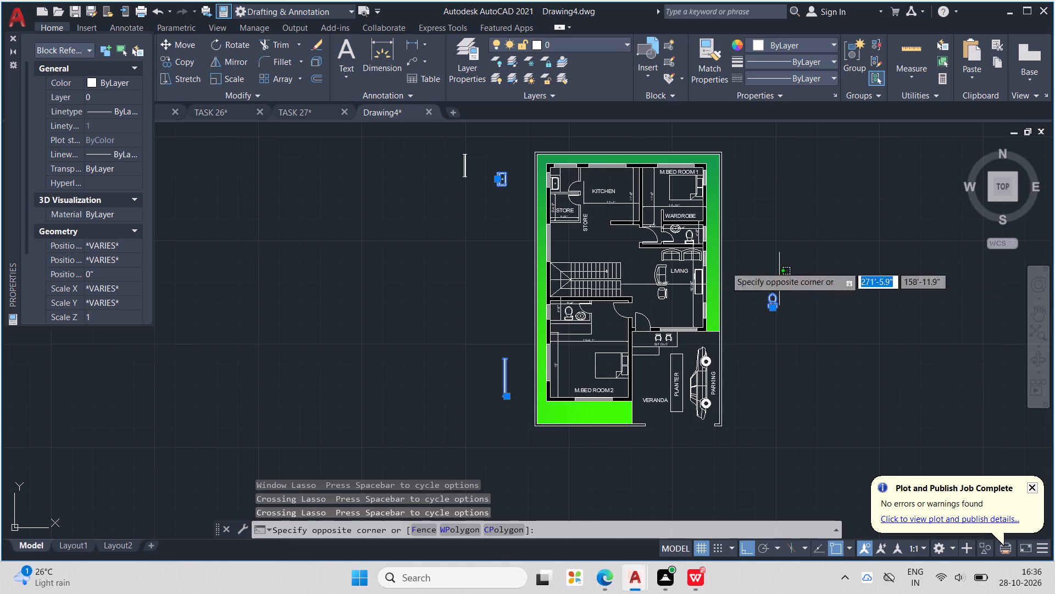
pyautogui.click(797, 214)
pyautogui.moveTo(336, 197); pyautogui.dragTo(425, 195)
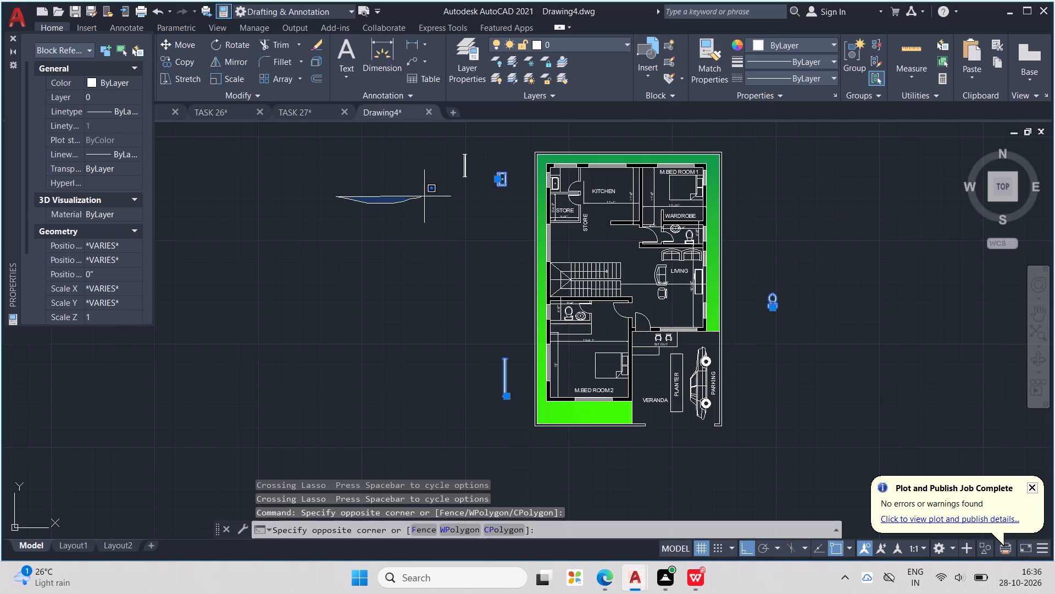
pyautogui.moveTo(425, 195); pyautogui.dragTo(475, 144)
pyautogui.moveTo(475, 144); pyautogui.dragTo(396, 167)
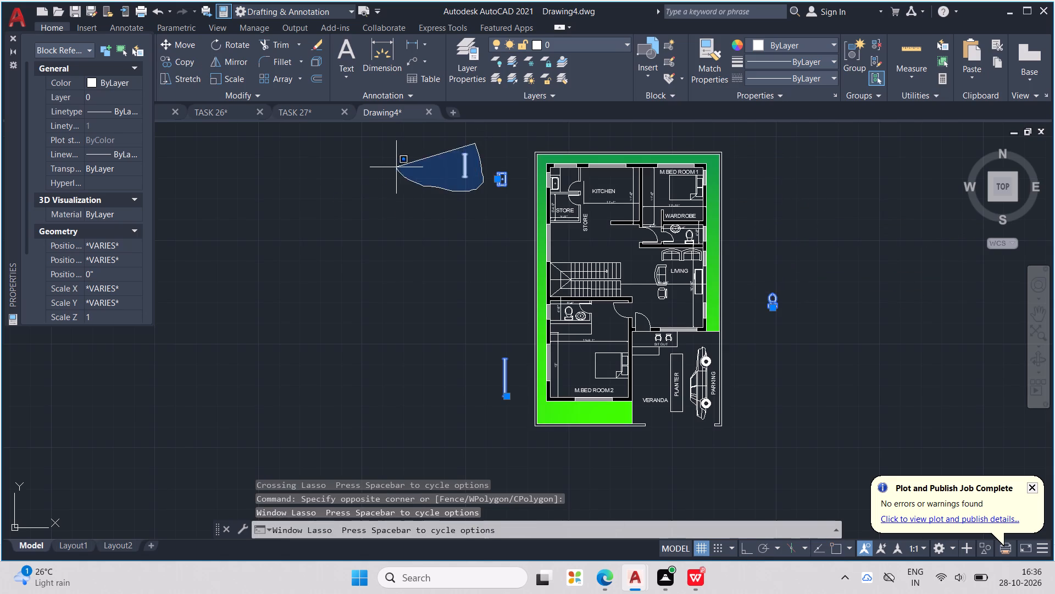
pyautogui.moveTo(396, 167); pyautogui.dragTo(395, 165)
pyautogui.press('Delete')
pyautogui.press('Delete')
pyautogui.press('Delete')
pyautogui.press('Delete')
pyautogui.press('Delete')
pyautogui.press('Delete')
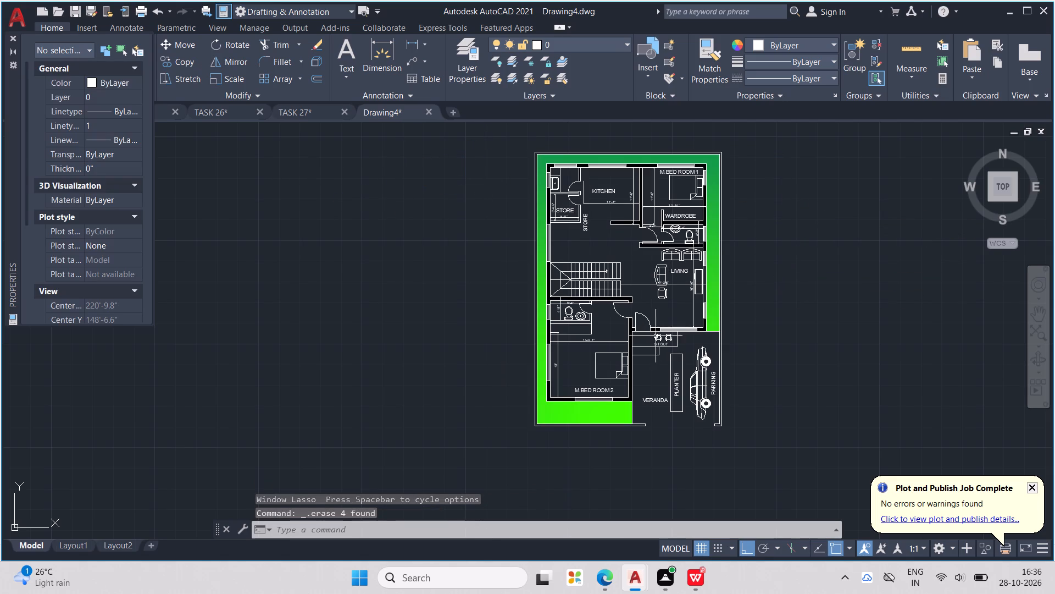
# Draw a line about 13'-10" long across the south gate opening, joining the outer corners of the two boundary wall ends.
pyautogui.press('l')
pyautogui.press('Return')
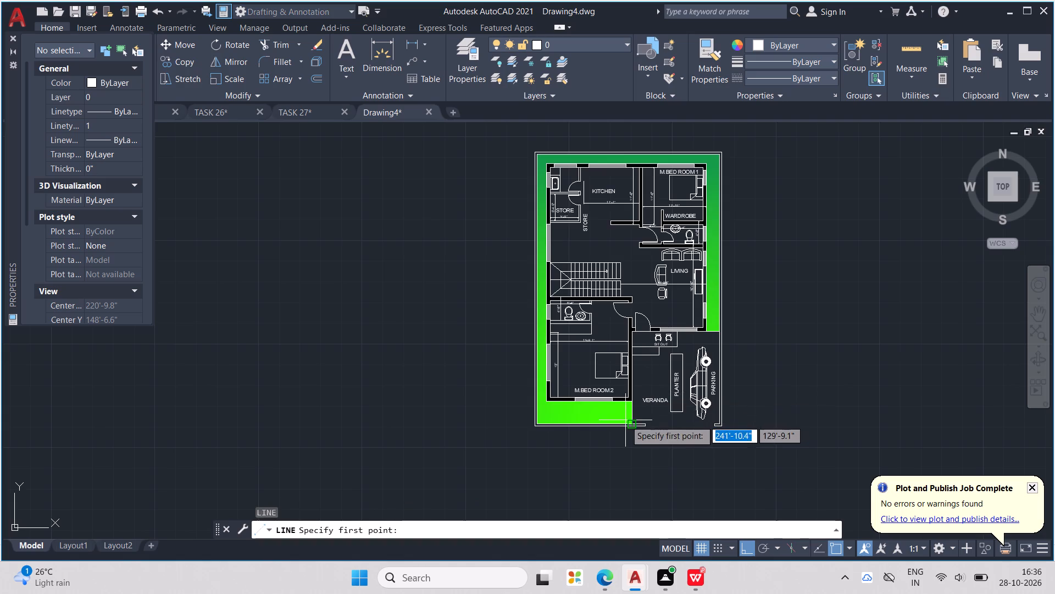
pyautogui.scroll(2, 627, 415)
pyautogui.scroll(2, 657, 449)
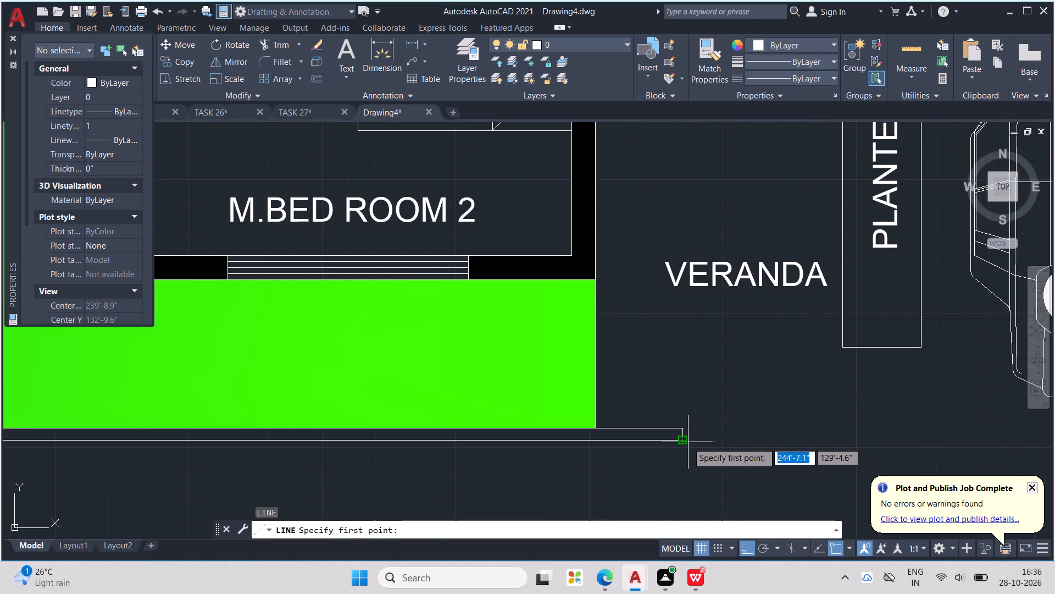
pyautogui.click(686, 442)
pyautogui.moveTo(685, 438); pyautogui.dragTo(463, 441, button='middle')
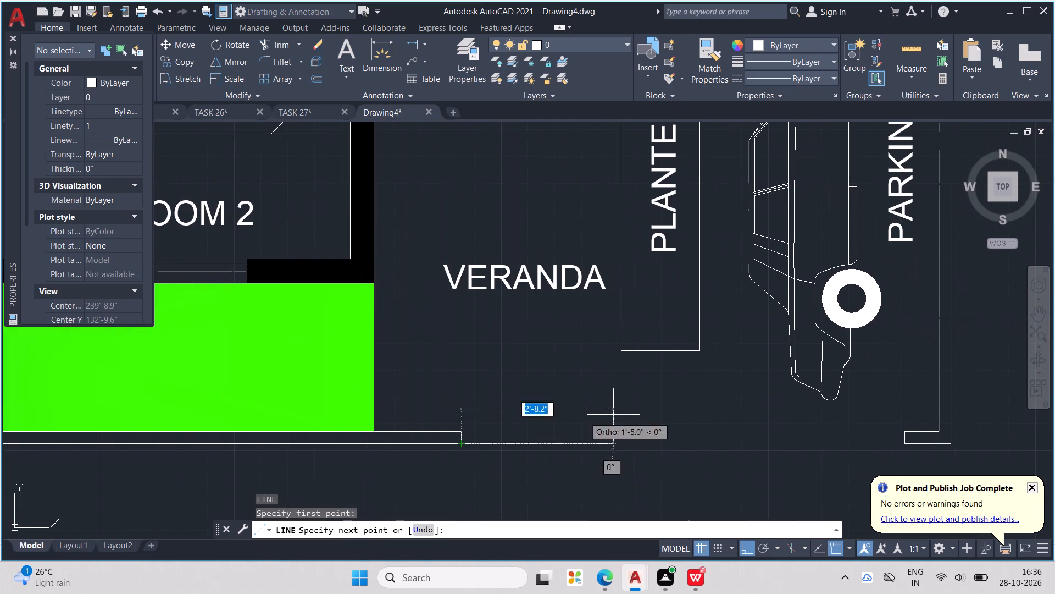
pyautogui.click(906, 444)
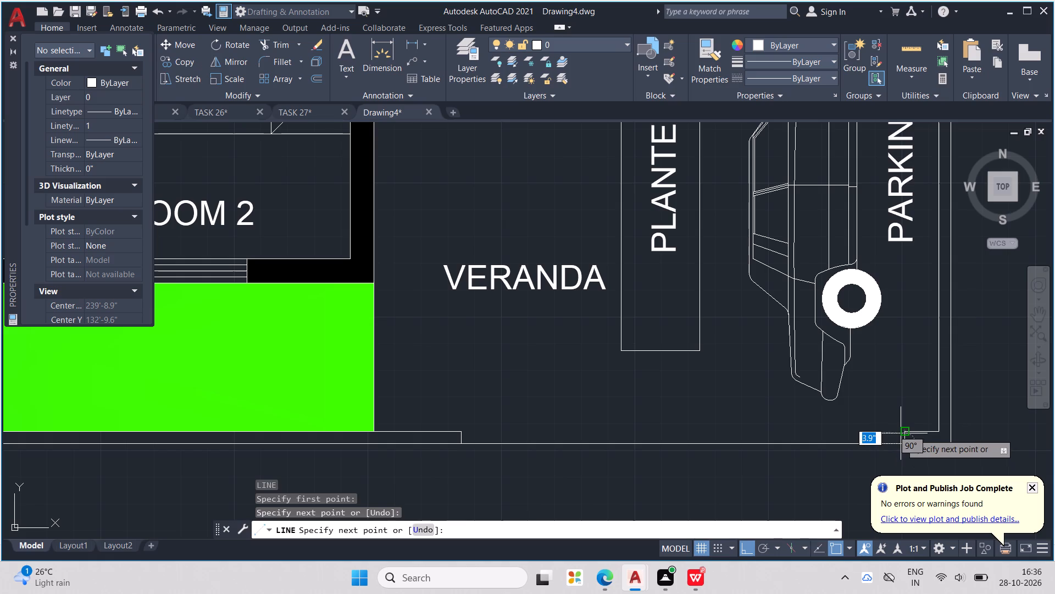
pyautogui.press('Escape')
pyautogui.press('Escape')
pyautogui.press('Escape')
pyautogui.press('Escape')
pyautogui.scroll(-2, 904, 429)
pyautogui.press('Escape')
pyautogui.moveTo(902, 425); pyautogui.dragTo(818, 442, button='middle')
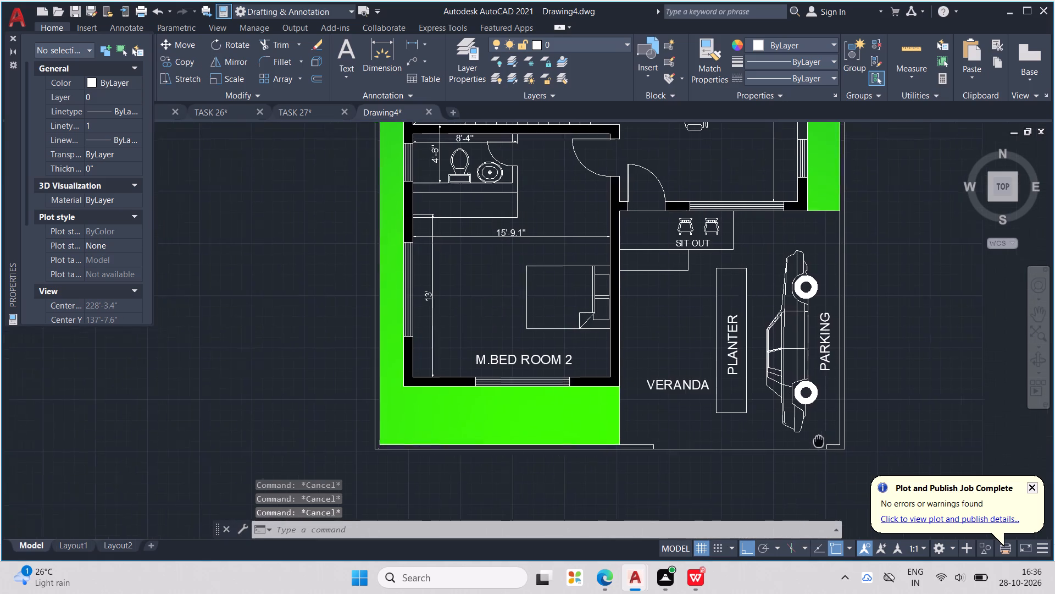
pyautogui.moveTo(818, 442); pyautogui.dragTo(811, 445, button='middle')
pyautogui.press('Escape')
pyautogui.press('Escape')
pyautogui.press('Escape')
pyautogui.press('Escape')
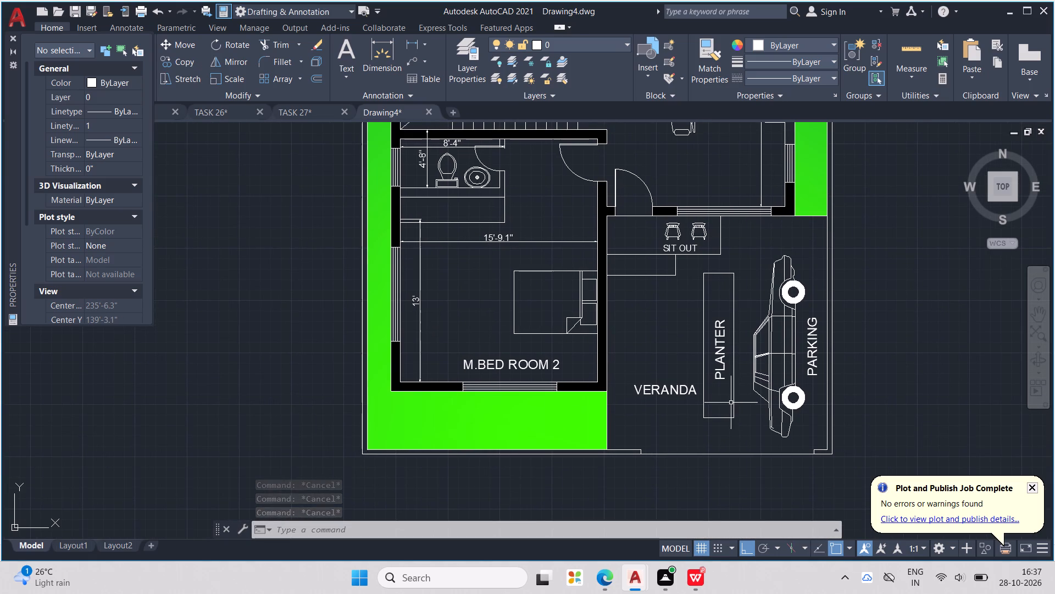
# Hatch the planter rectangle with the GR_CURVED gradient in colours 19,155,72 and 80.
pyautogui.press('h')
pyautogui.press('Return')
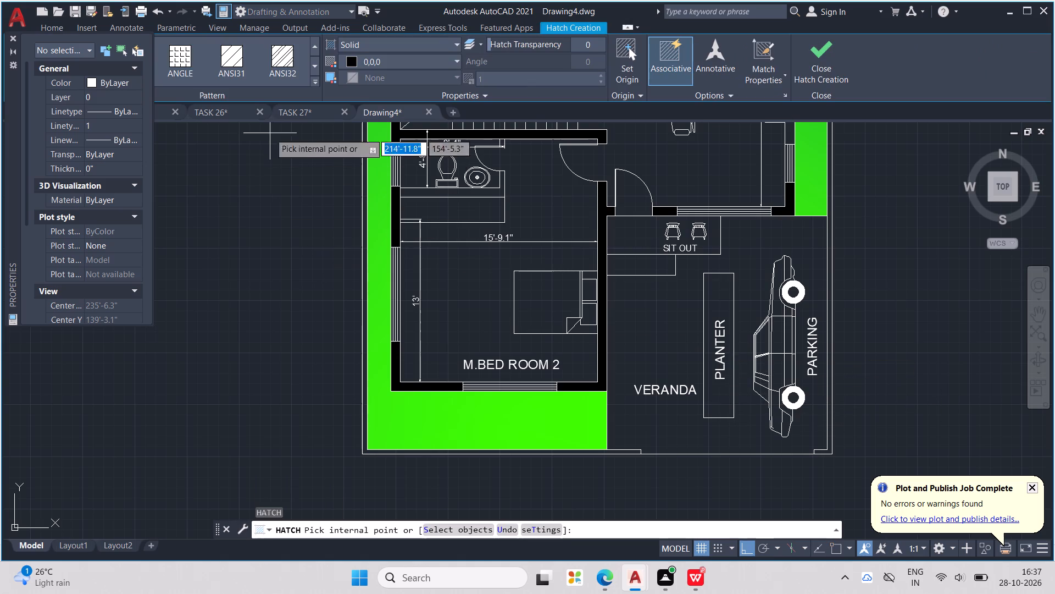
pyautogui.scroll(-11, 263, 39)
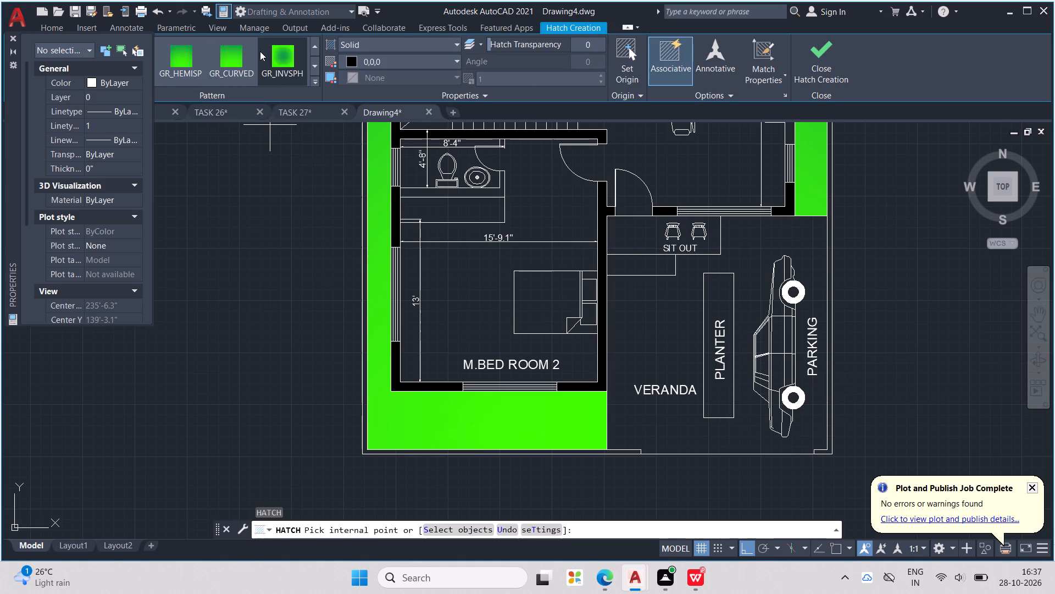
pyautogui.click(227, 61)
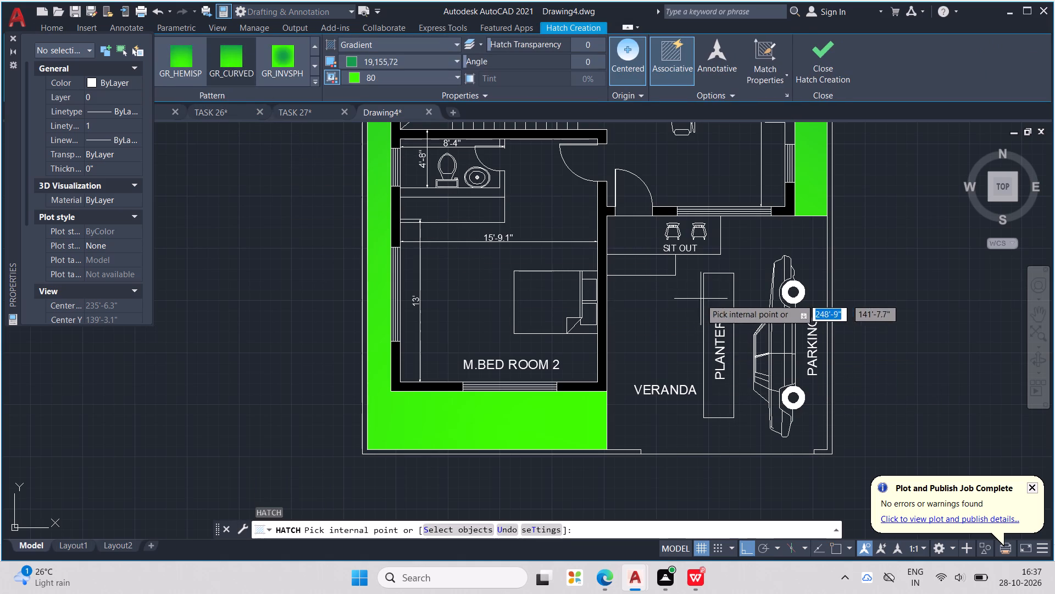
pyautogui.click(715, 297)
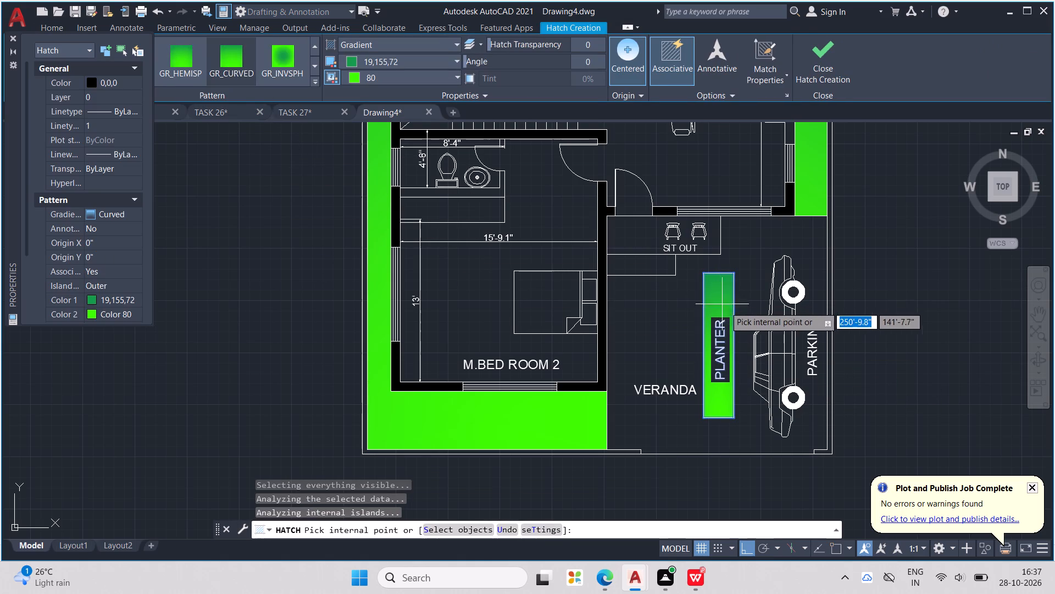
pyautogui.press('Escape')
pyautogui.press('Escape')
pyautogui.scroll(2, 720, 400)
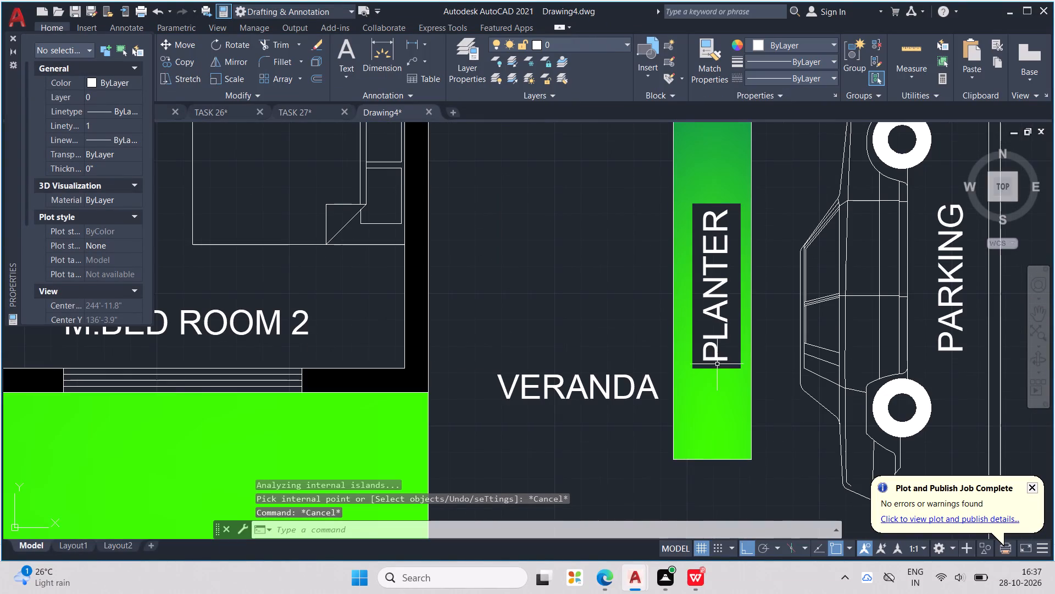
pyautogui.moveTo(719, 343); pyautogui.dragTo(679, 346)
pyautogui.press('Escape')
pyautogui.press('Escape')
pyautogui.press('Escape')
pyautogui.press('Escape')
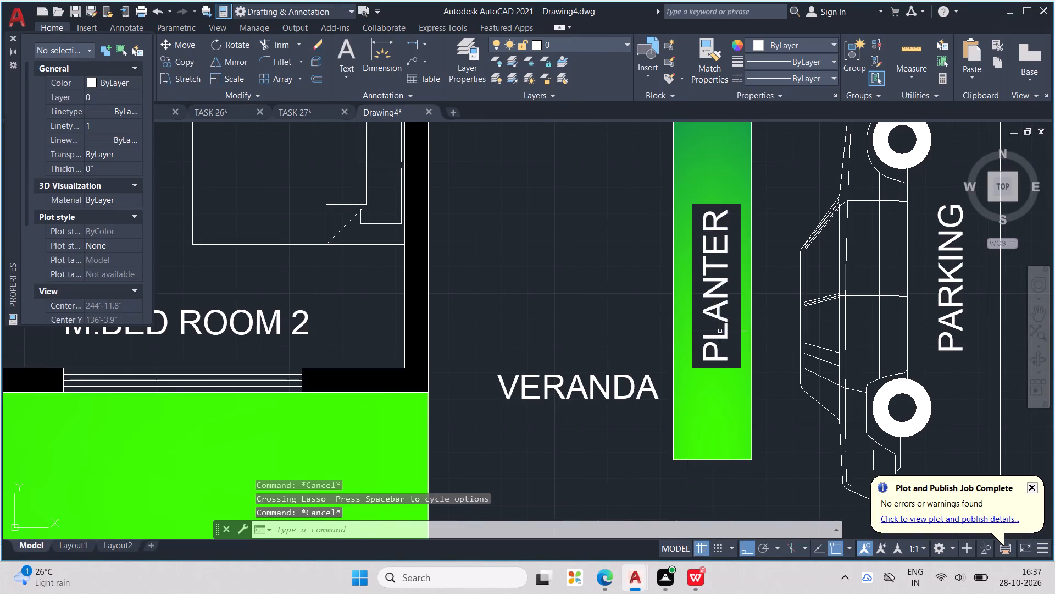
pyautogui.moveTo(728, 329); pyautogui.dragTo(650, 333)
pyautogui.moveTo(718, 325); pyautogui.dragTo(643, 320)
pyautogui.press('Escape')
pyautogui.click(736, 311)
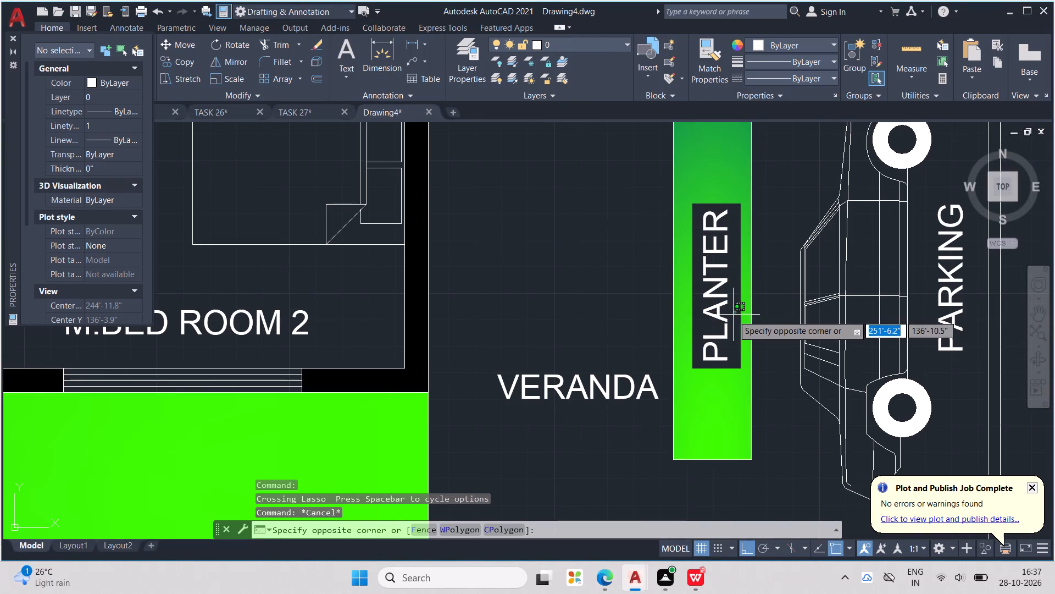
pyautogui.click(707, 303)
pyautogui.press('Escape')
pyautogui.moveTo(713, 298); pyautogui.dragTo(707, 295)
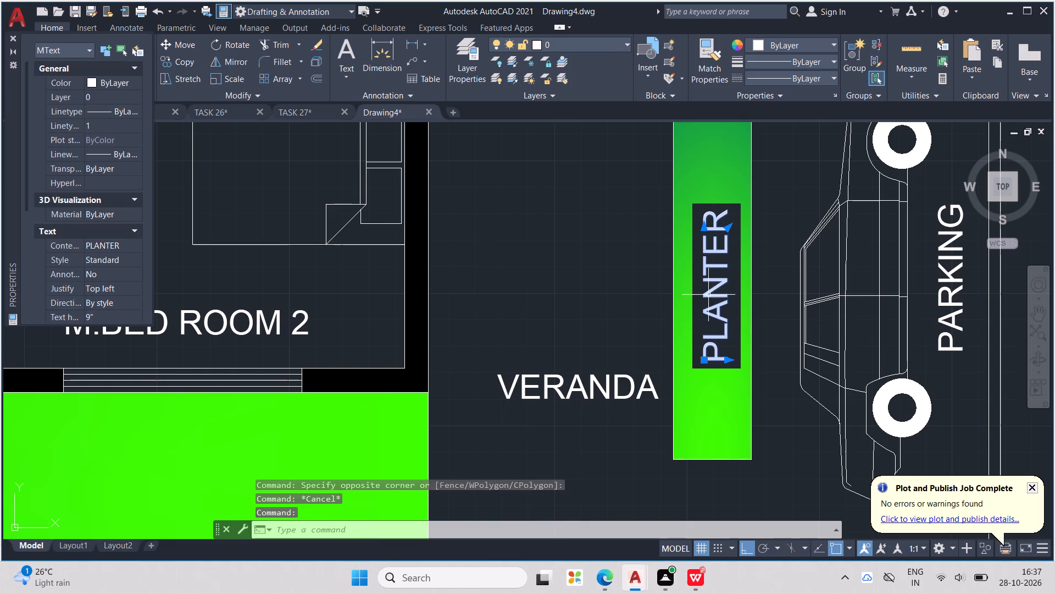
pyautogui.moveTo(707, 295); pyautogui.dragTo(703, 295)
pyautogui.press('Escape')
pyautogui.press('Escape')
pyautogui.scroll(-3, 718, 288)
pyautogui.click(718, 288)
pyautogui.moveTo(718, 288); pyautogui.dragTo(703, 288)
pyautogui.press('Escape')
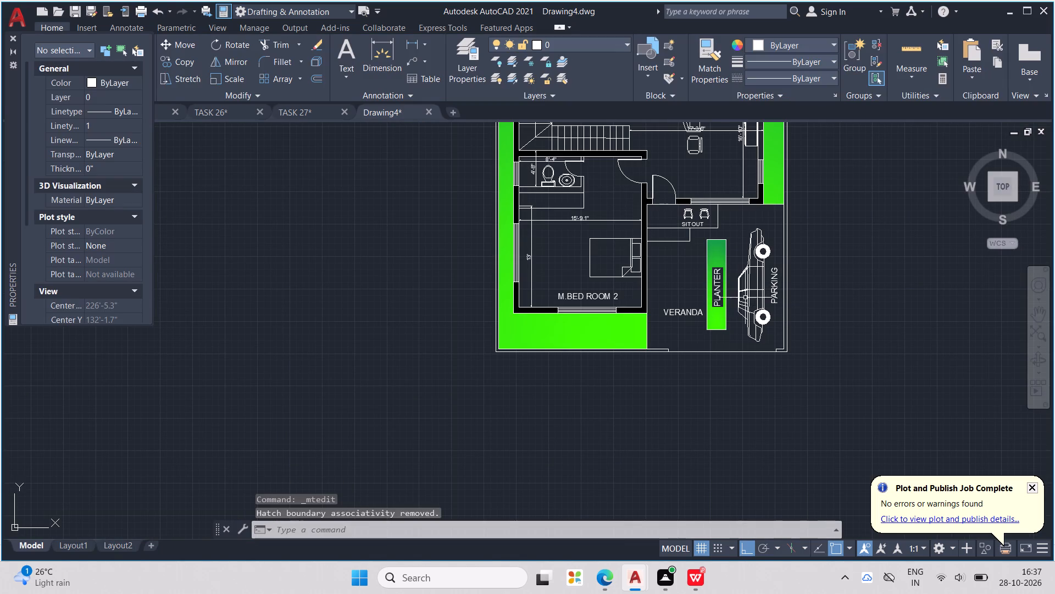
# Move the PLANTER label off the planter hatch into the veranda space just west of the planter.
pyautogui.scroll(2, 733, 293)
pyautogui.click(695, 283)
pyautogui.moveTo(691, 290); pyautogui.dragTo(684, 292)
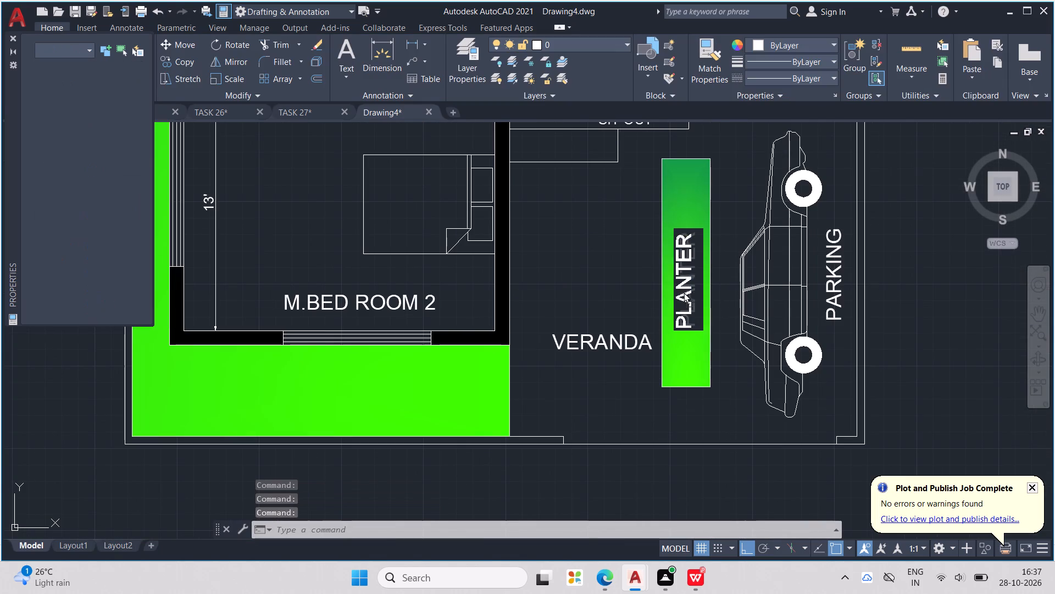
pyautogui.moveTo(684, 292); pyautogui.dragTo(636, 288)
pyautogui.click(635, 288)
pyautogui.press('Escape')
pyautogui.press('Escape')
pyautogui.press('Escape')
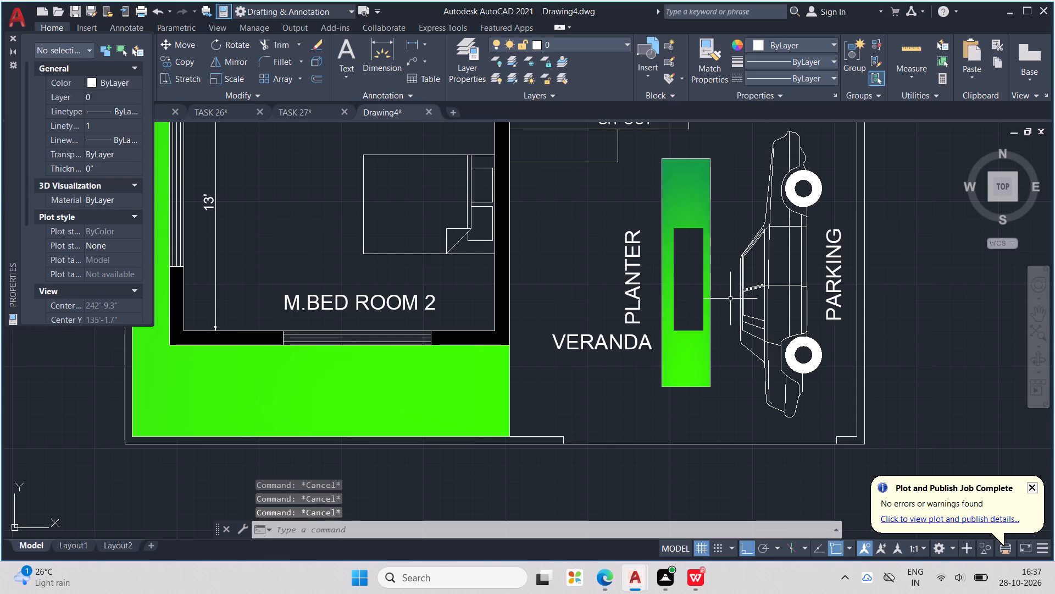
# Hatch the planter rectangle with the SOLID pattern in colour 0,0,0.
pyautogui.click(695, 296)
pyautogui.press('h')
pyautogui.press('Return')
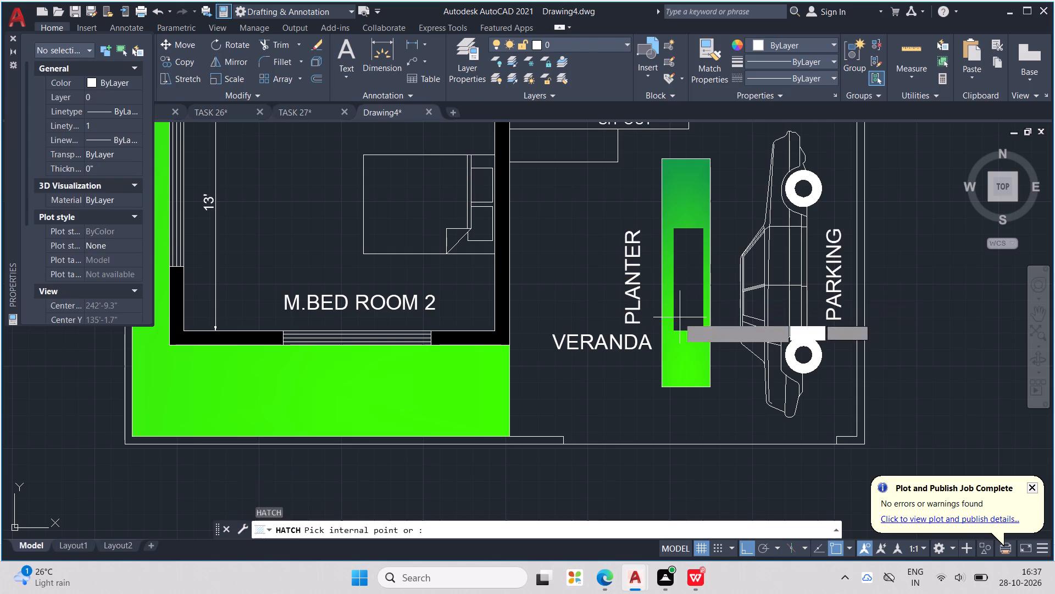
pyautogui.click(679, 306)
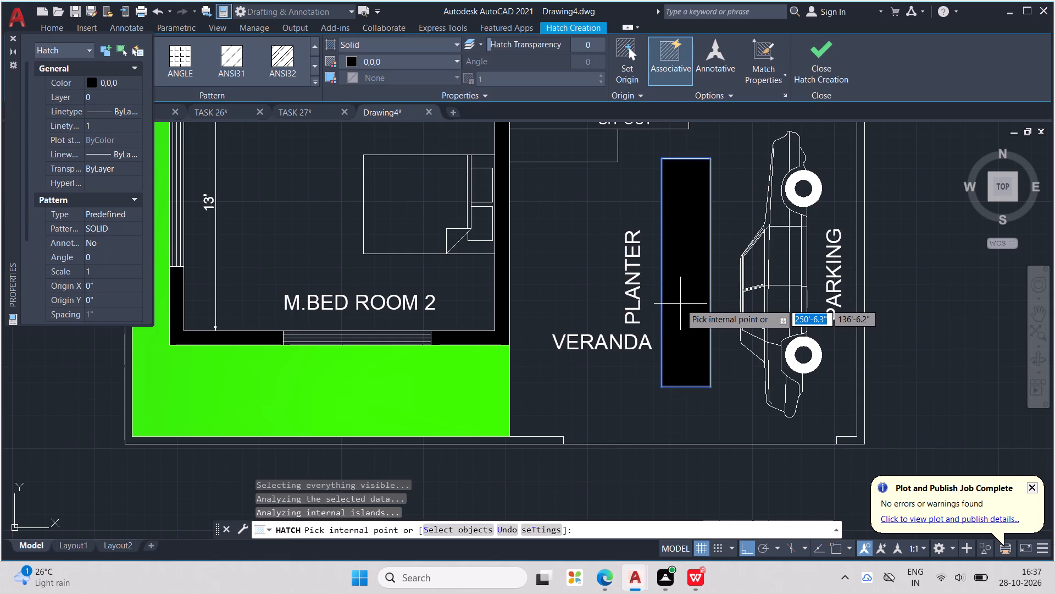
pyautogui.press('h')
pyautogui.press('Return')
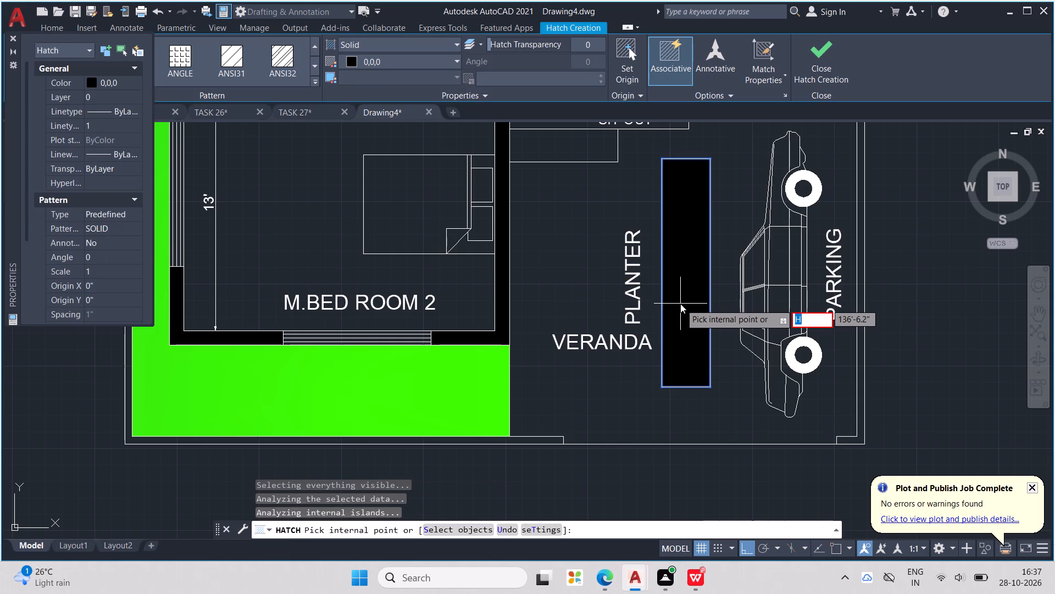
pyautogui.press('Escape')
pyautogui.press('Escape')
# Hatch the planter rectangle and the green surroundings around the house with the GR_CYLIN gradient in colours 19,155,72 and 80.
pyautogui.press('h')
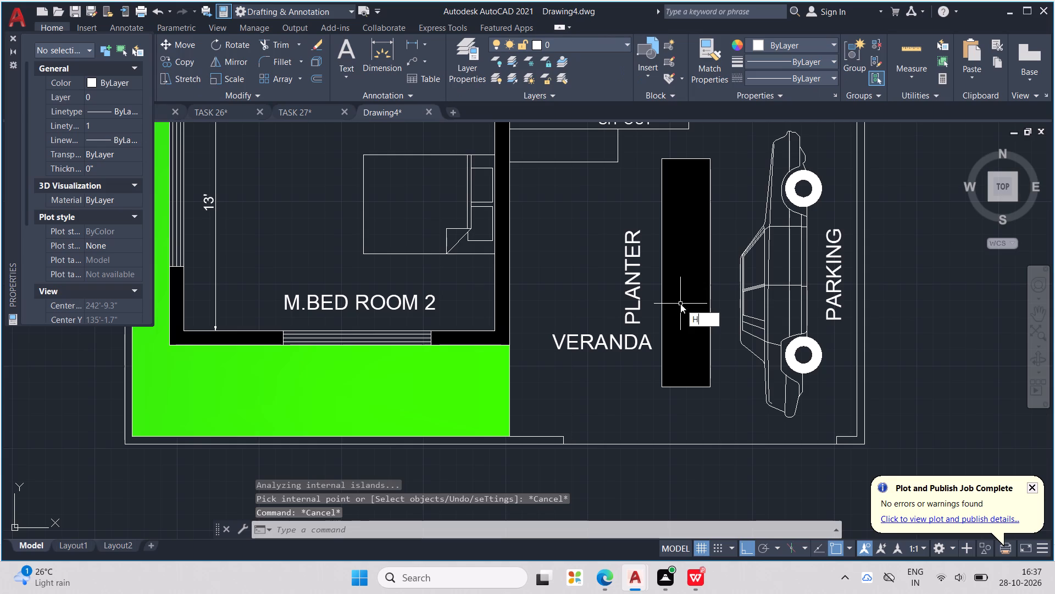
pyautogui.press('Return')
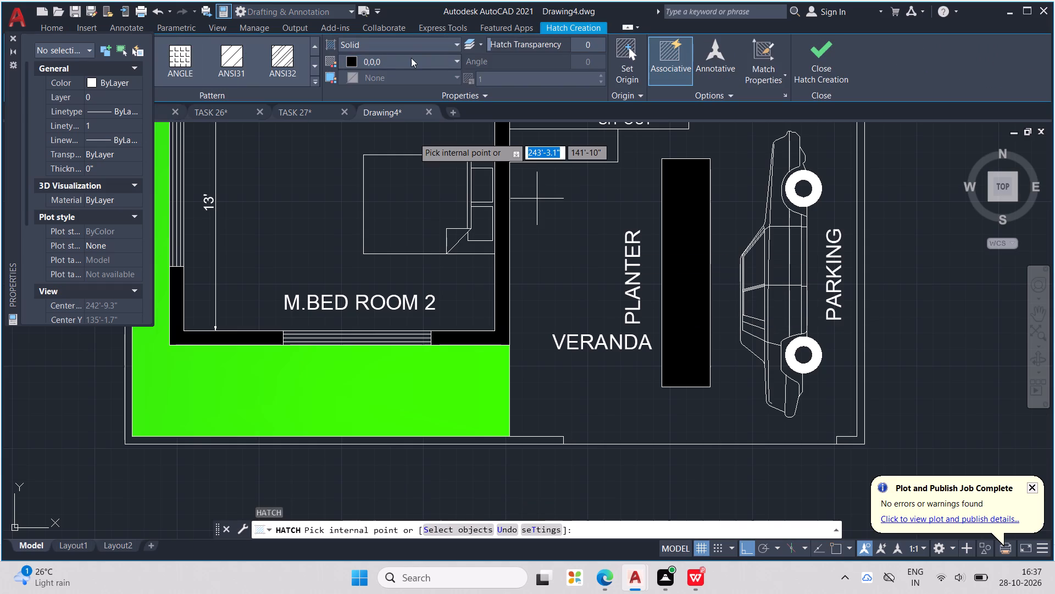
pyautogui.scroll(-3, 280, 65)
pyautogui.scroll(1, 280, 65)
pyautogui.scroll(-9, 280, 65)
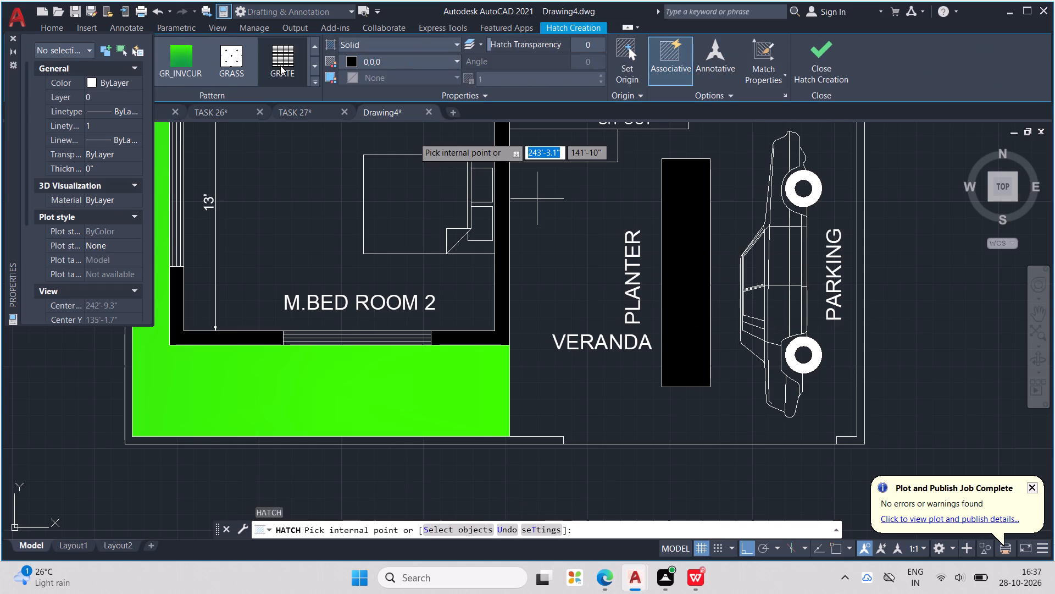
pyautogui.scroll(2, 196, 55)
pyautogui.scroll(1, 262, 50)
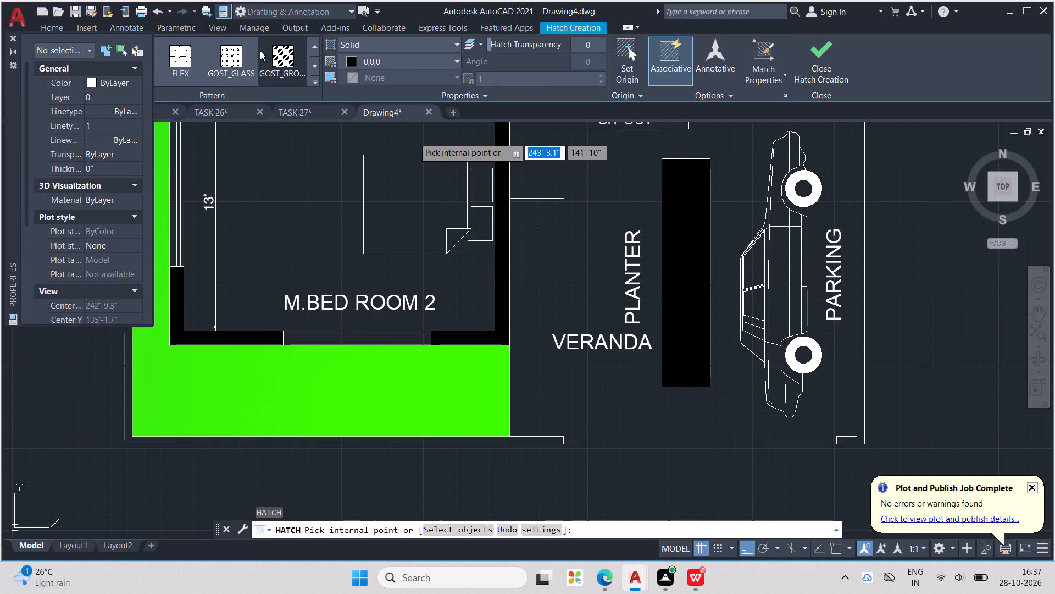
pyautogui.scroll(-1, 260, 51)
pyautogui.click(247, 57)
pyautogui.click(683, 256)
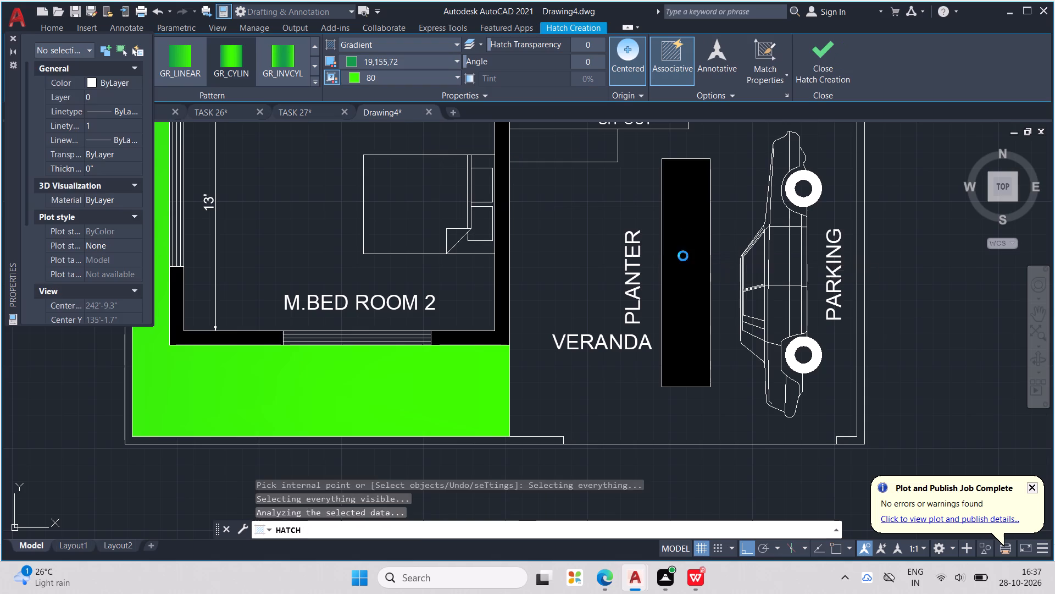
pyautogui.click(493, 383)
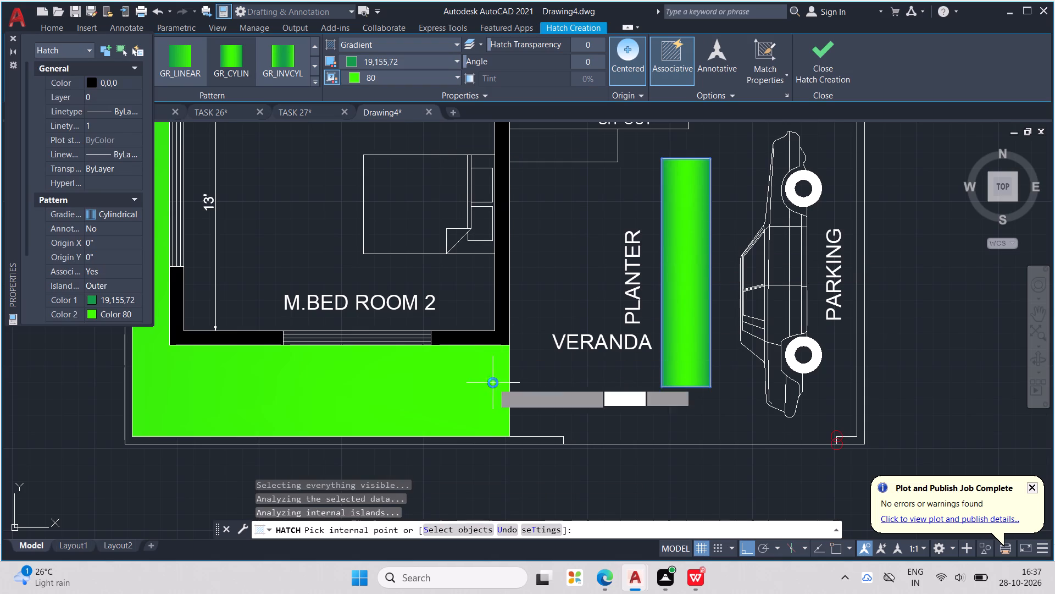
pyautogui.scroll(-1, 493, 383)
pyautogui.moveTo(493, 383); pyautogui.dragTo(631, 389, button='middle')
pyautogui.click(569, 394)
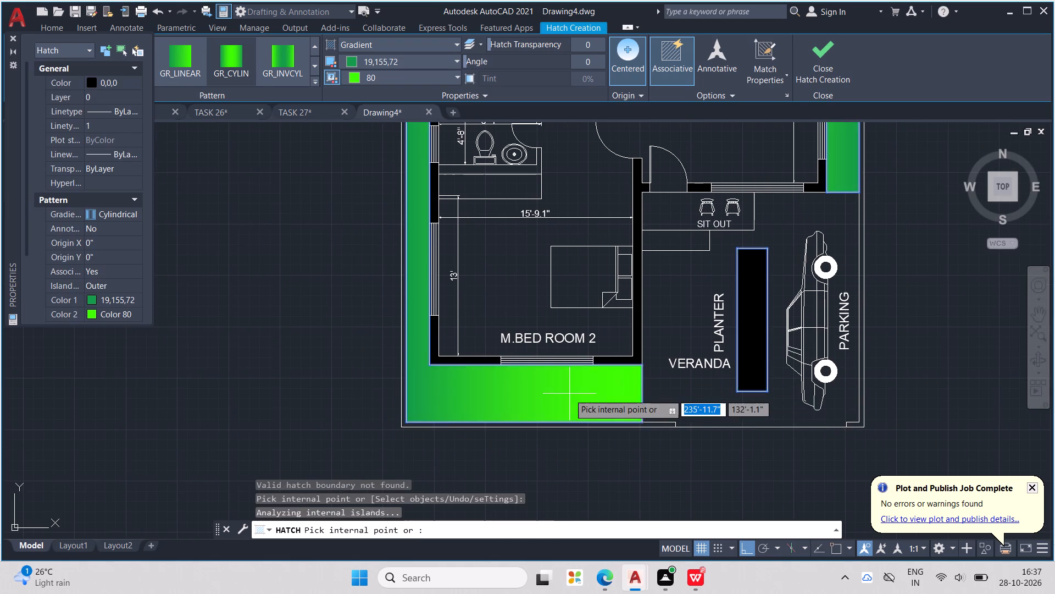
pyautogui.scroll(-3, 569, 394)
pyautogui.scroll(3, 652, 364)
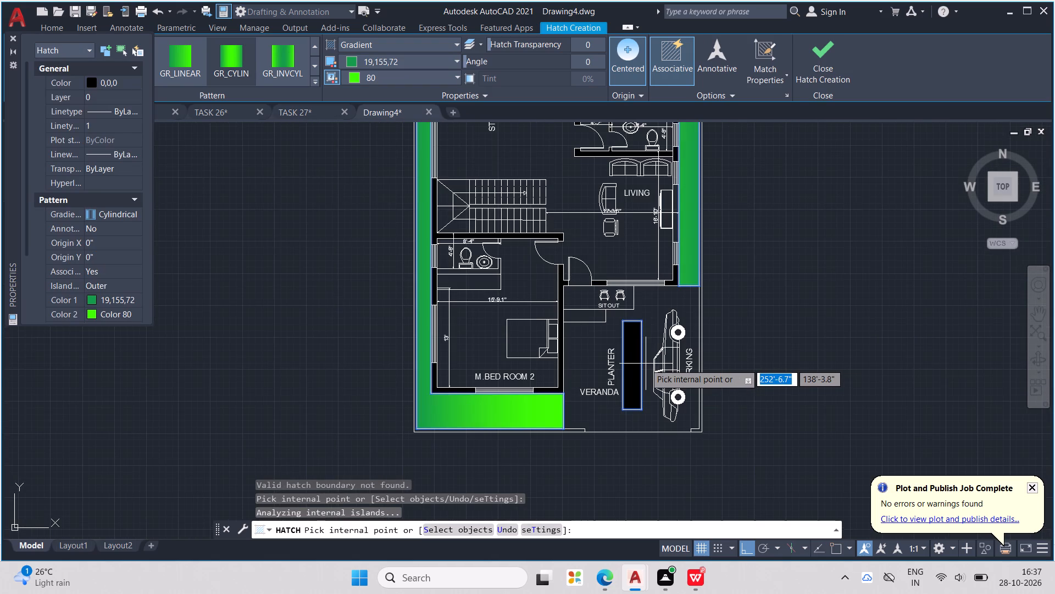
pyautogui.scroll(2, 644, 364)
pyautogui.click(575, 362)
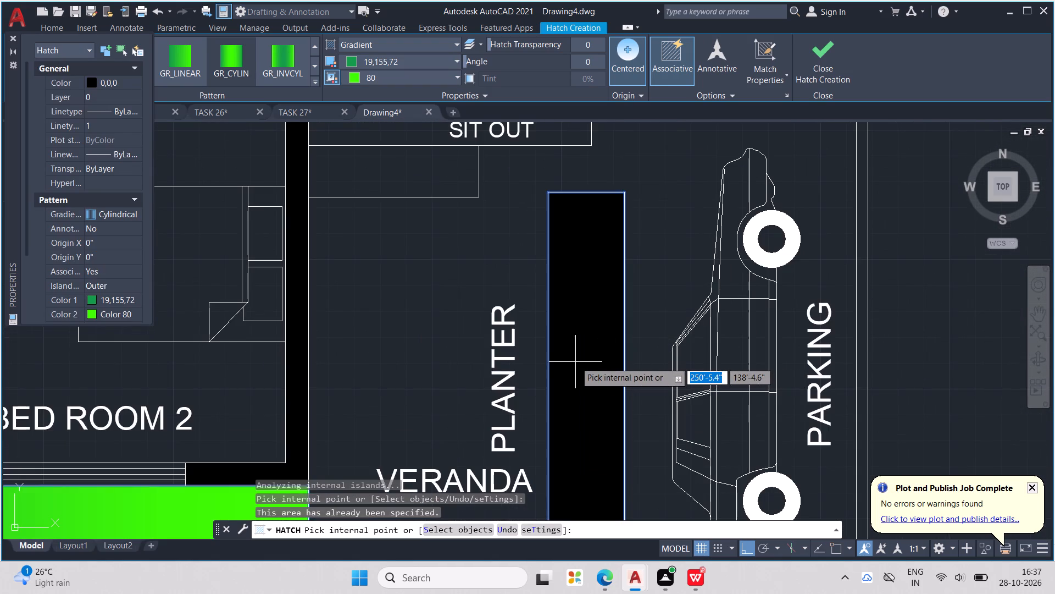
pyautogui.scroll(-3, 577, 360)
pyautogui.press('Escape')
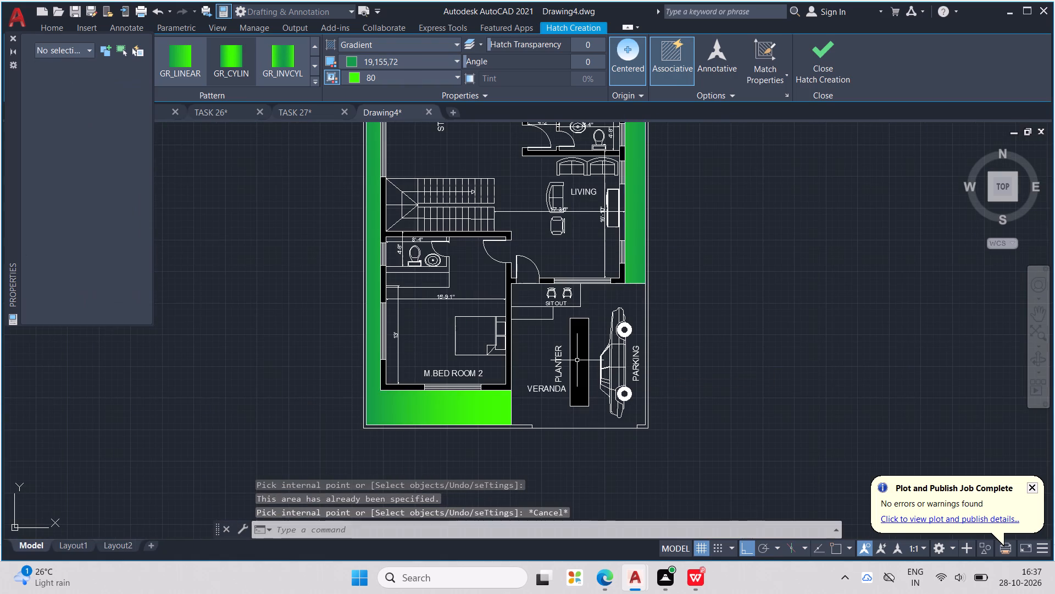
pyautogui.press('Escape')
pyautogui.press('Escape')
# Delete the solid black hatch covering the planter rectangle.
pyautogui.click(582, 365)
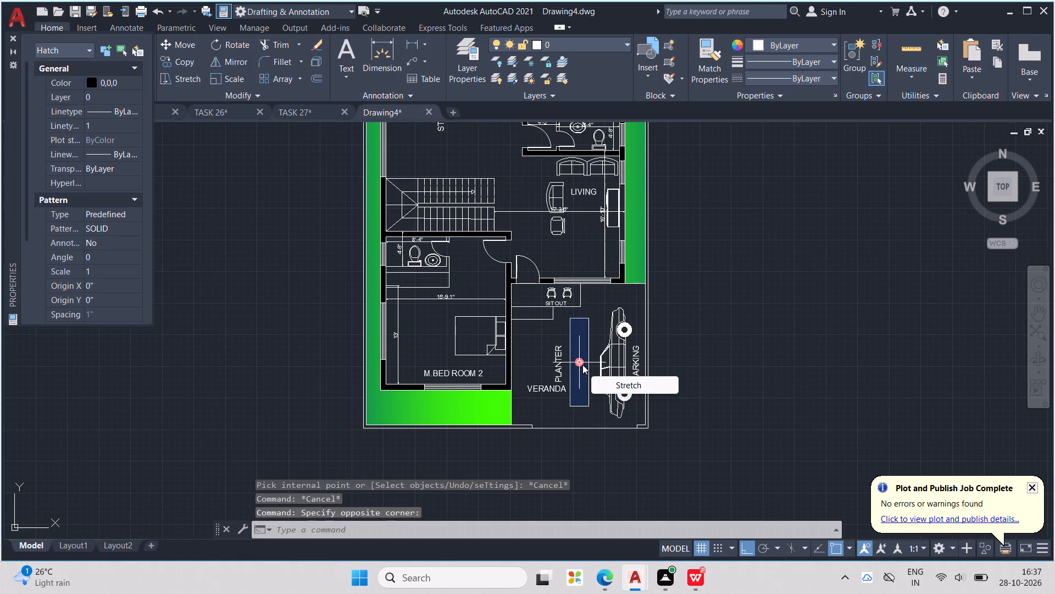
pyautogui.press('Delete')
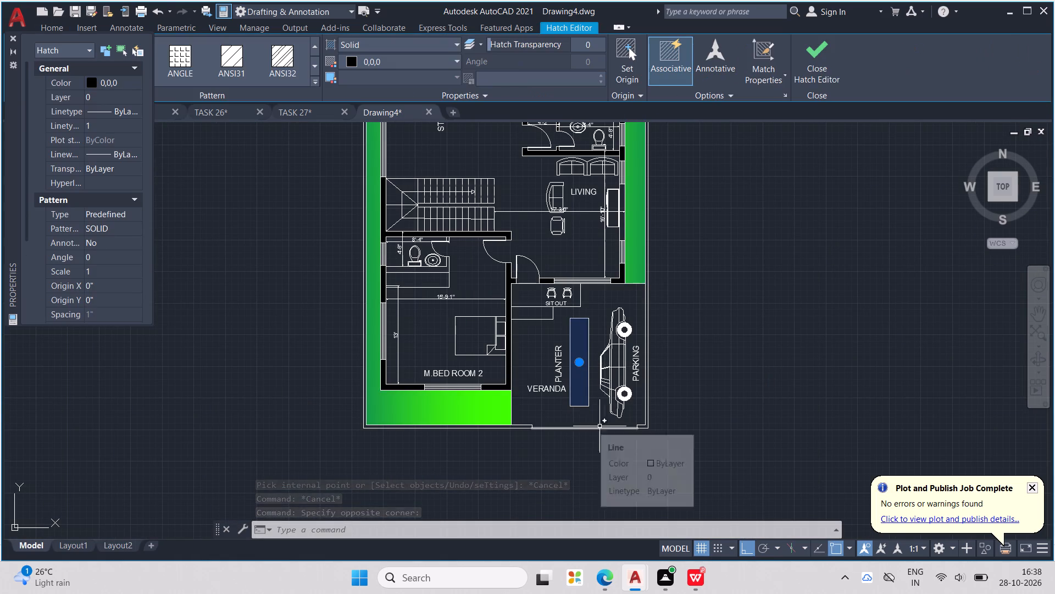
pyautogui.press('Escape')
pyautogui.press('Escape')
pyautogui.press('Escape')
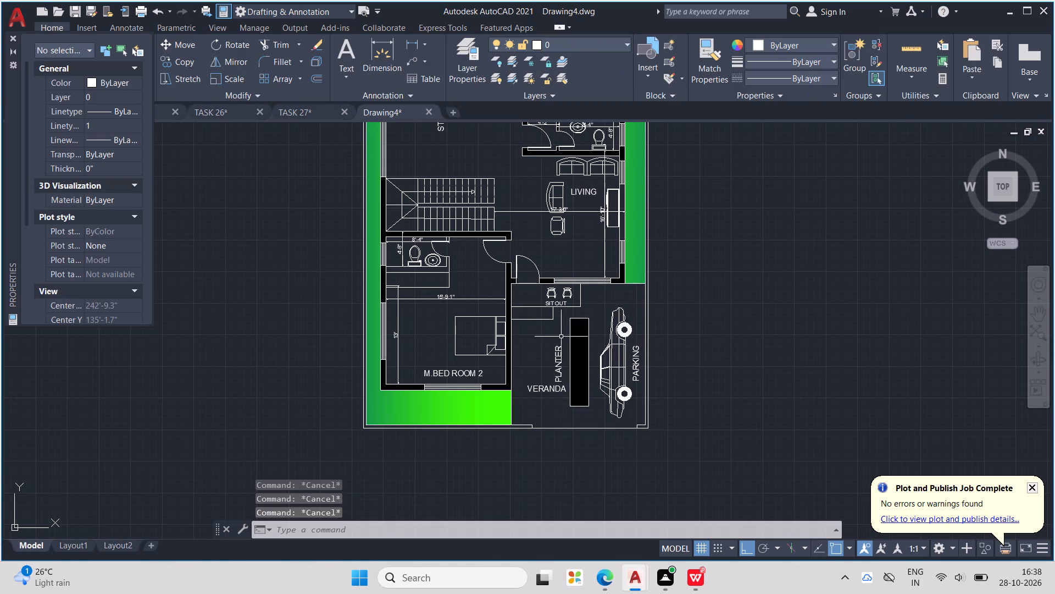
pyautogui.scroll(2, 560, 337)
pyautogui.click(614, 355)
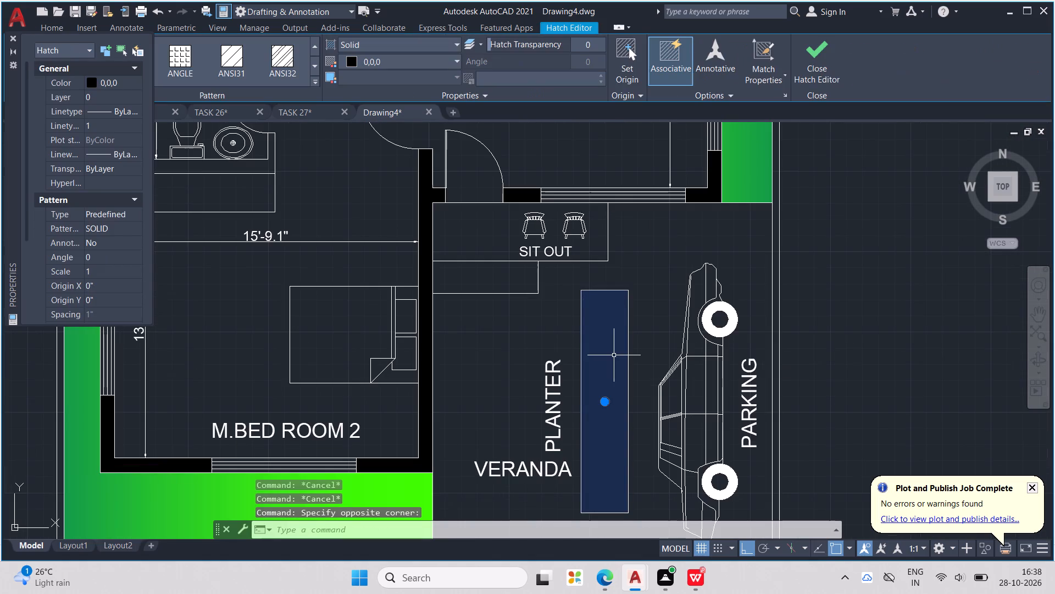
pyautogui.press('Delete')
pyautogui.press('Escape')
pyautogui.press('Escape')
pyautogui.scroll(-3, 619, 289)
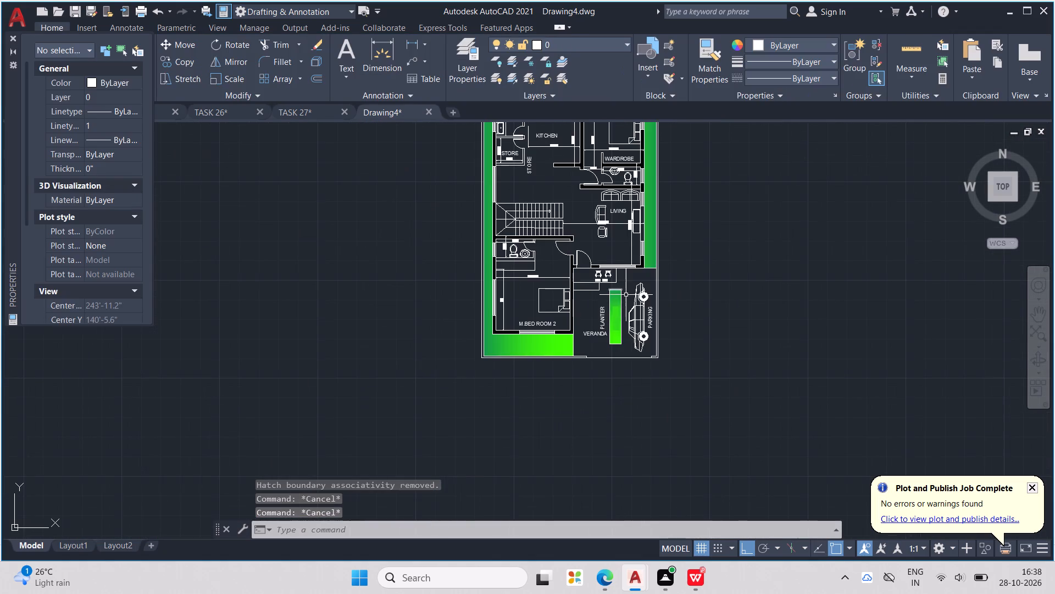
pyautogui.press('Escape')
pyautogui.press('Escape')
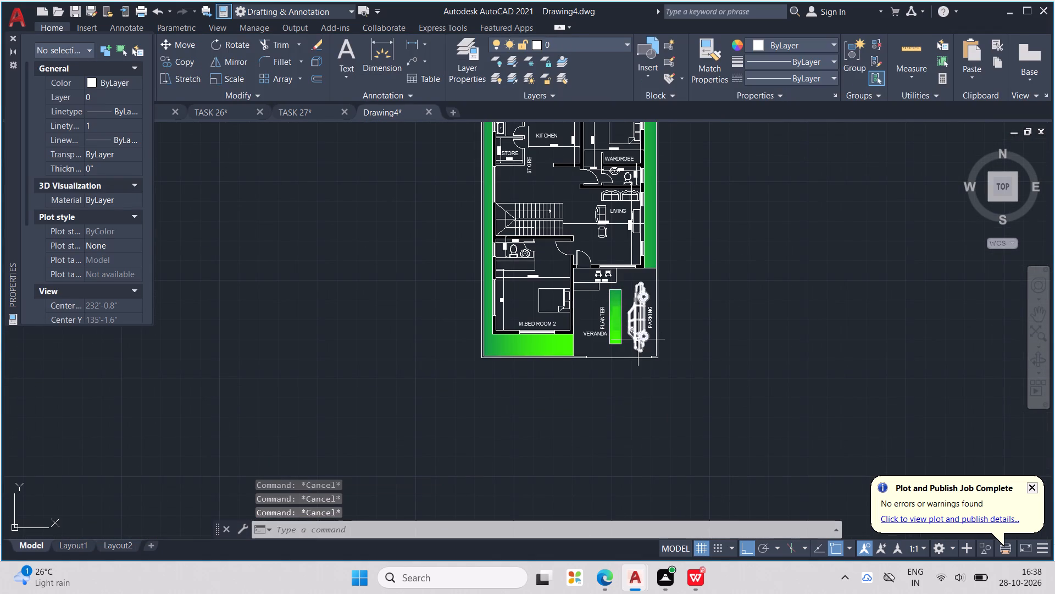
# Hatch the veranda and parking floor around the planter and car with the AR-BRSTD pattern at scale 1 in colour 51.
pyautogui.press('h')
pyautogui.press('Return')
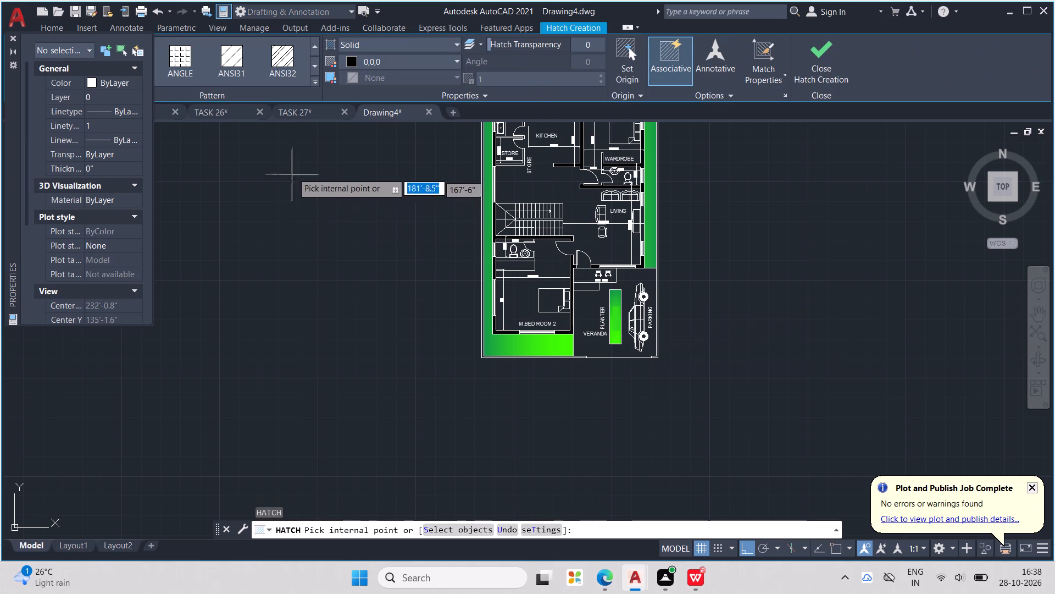
pyautogui.tripleClick(316, 70)
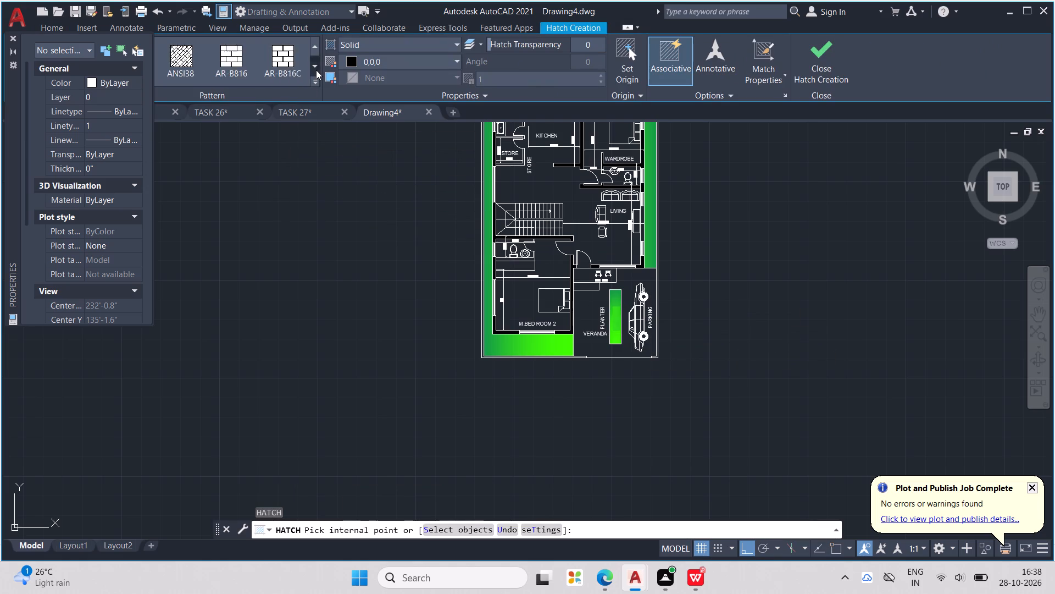
pyautogui.click(316, 70)
pyautogui.click(317, 45)
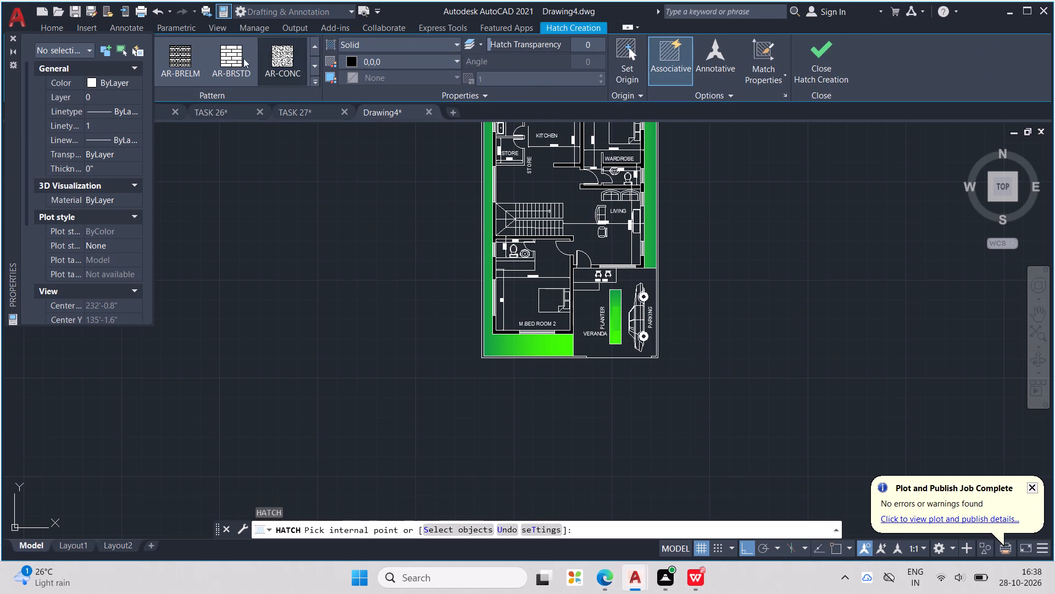
pyautogui.click(231, 57)
pyautogui.scroll(2, 617, 298)
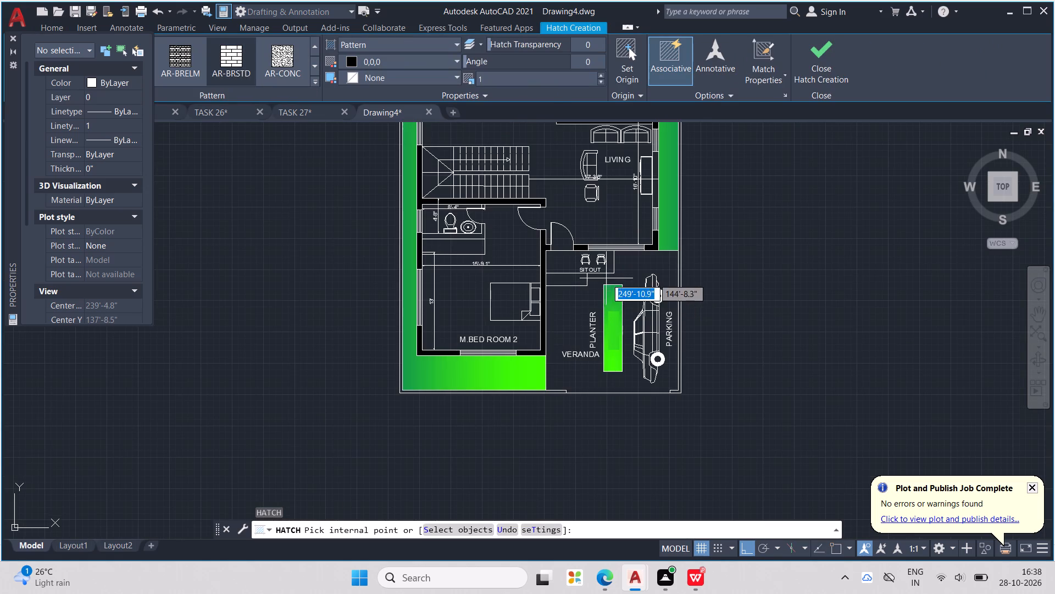
pyautogui.click(646, 272)
pyautogui.scroll(2, 647, 272)
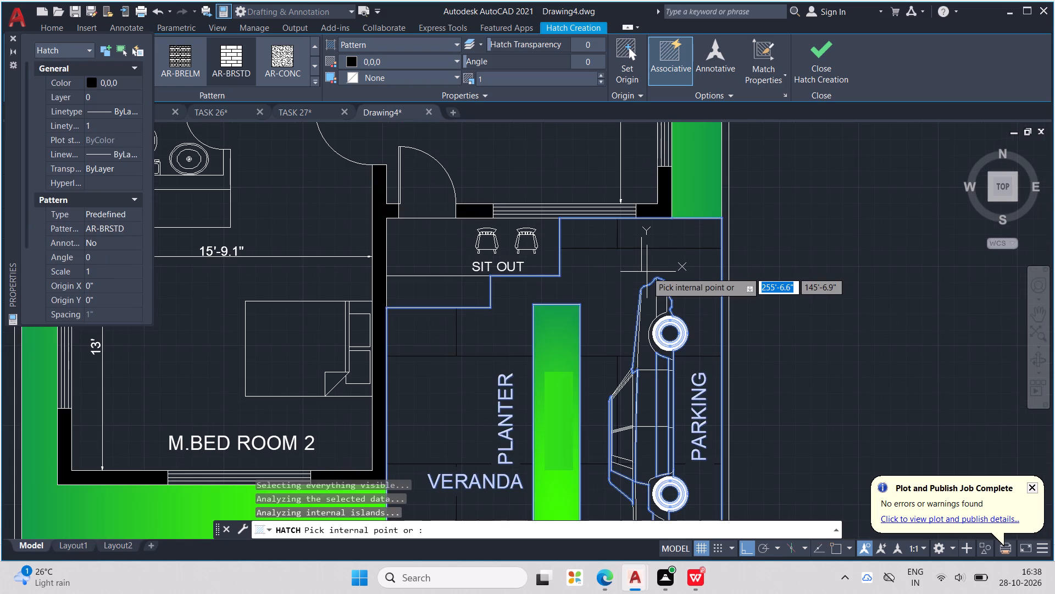
pyautogui.scroll(-2, 647, 272)
pyautogui.scroll(2, 647, 272)
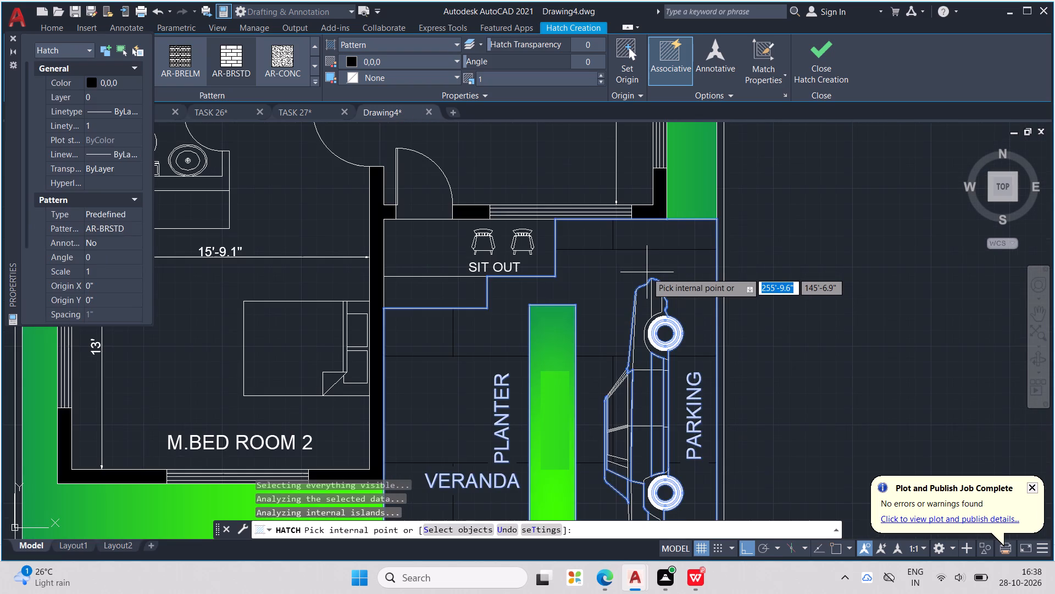
pyautogui.scroll(-2, 647, 272)
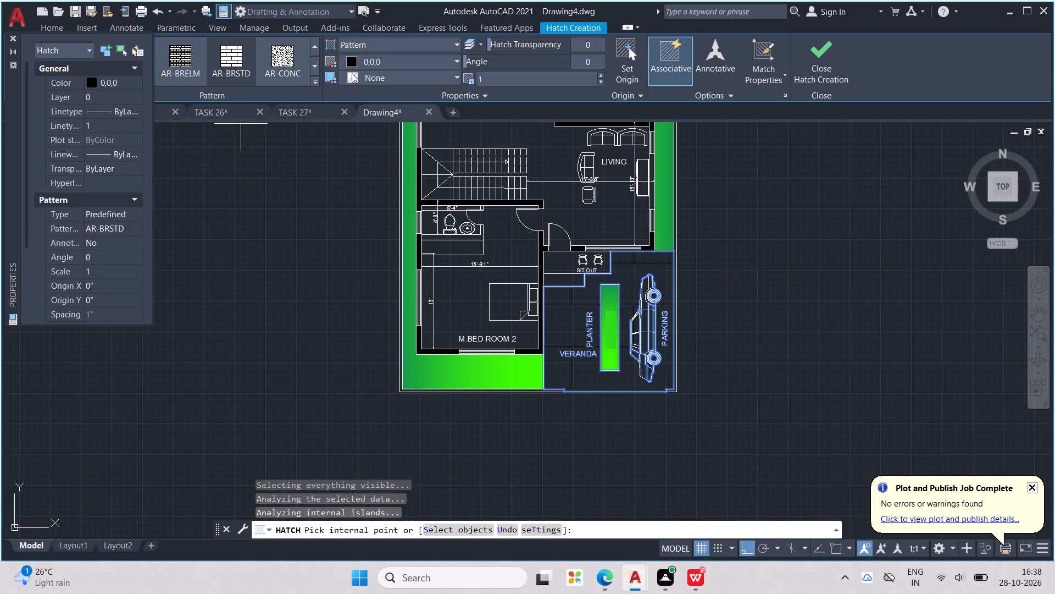
pyautogui.click(376, 63)
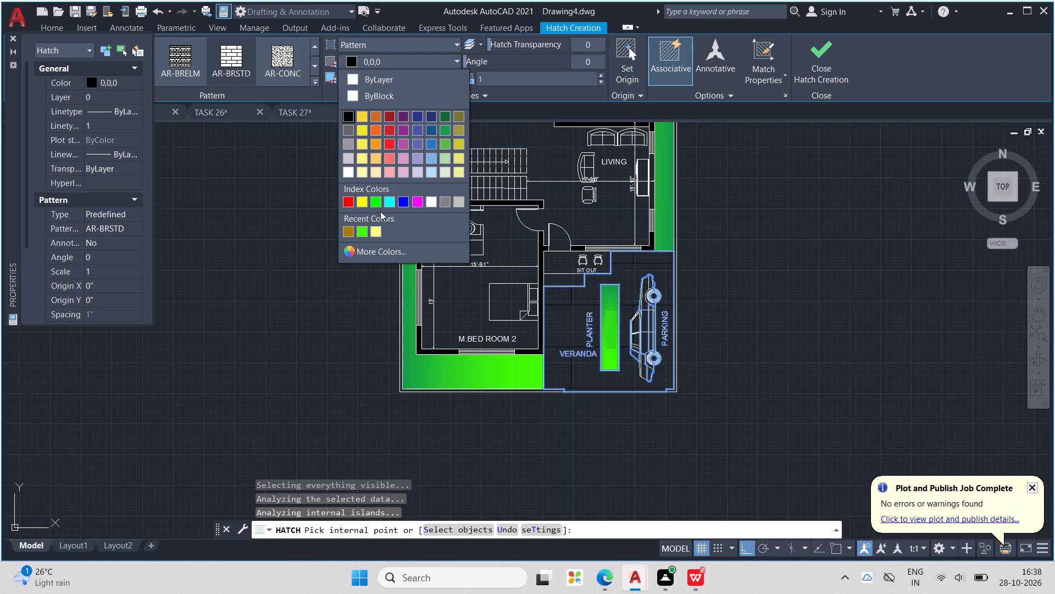
pyautogui.click(376, 228)
pyautogui.press('Escape')
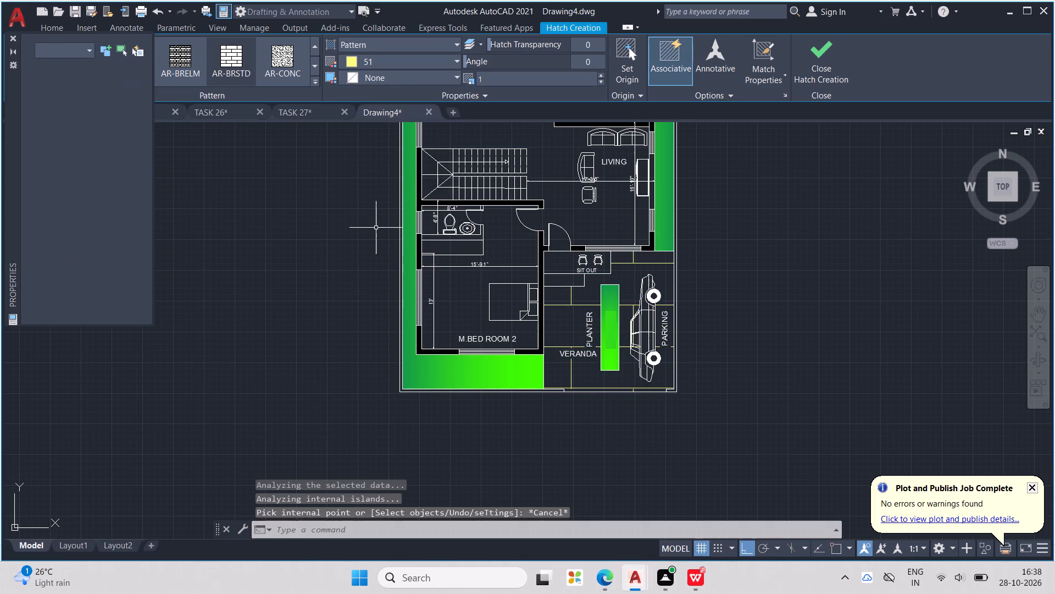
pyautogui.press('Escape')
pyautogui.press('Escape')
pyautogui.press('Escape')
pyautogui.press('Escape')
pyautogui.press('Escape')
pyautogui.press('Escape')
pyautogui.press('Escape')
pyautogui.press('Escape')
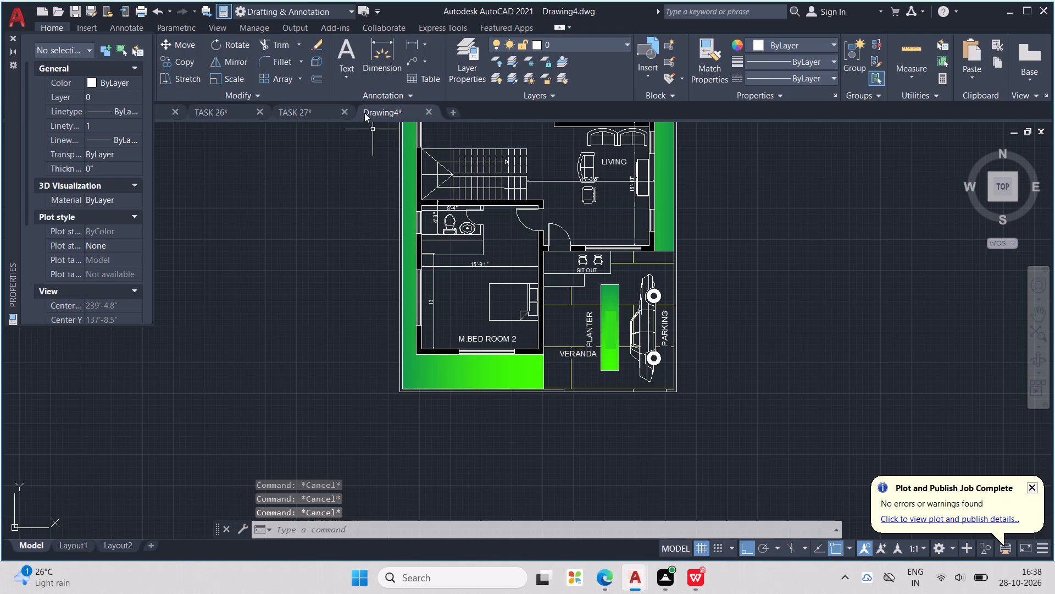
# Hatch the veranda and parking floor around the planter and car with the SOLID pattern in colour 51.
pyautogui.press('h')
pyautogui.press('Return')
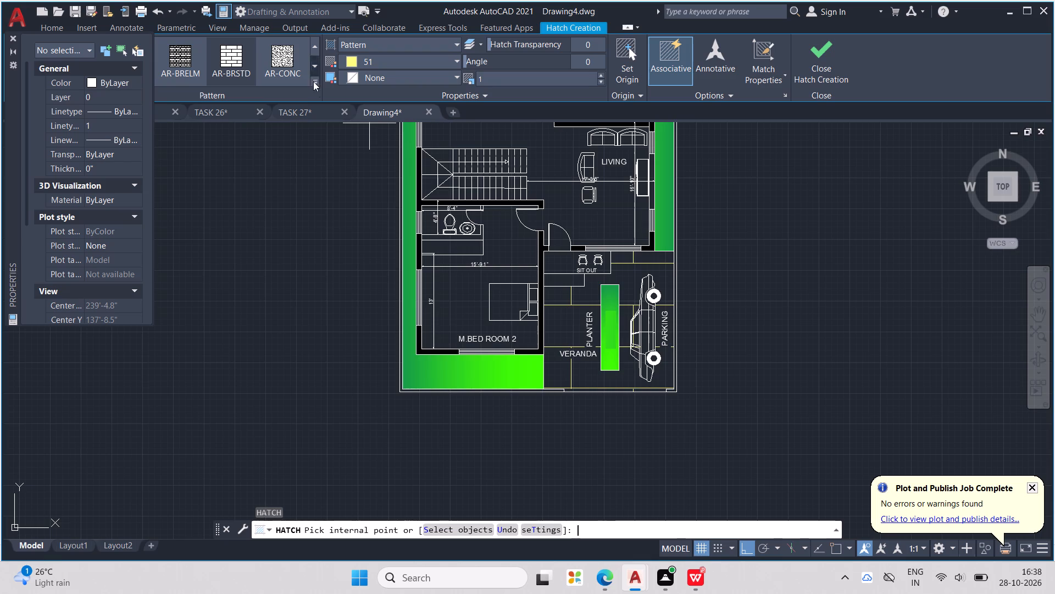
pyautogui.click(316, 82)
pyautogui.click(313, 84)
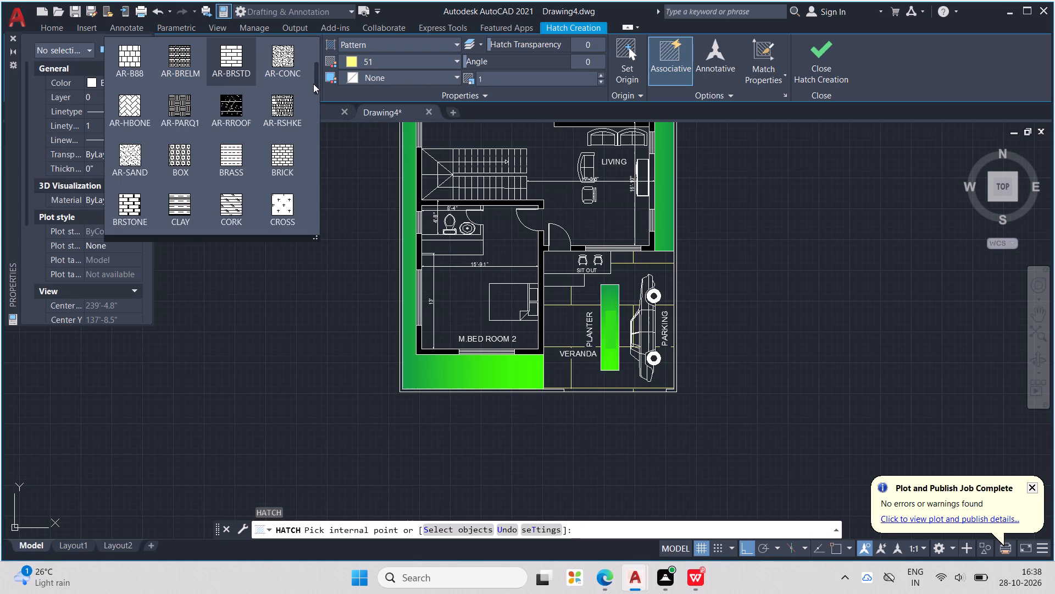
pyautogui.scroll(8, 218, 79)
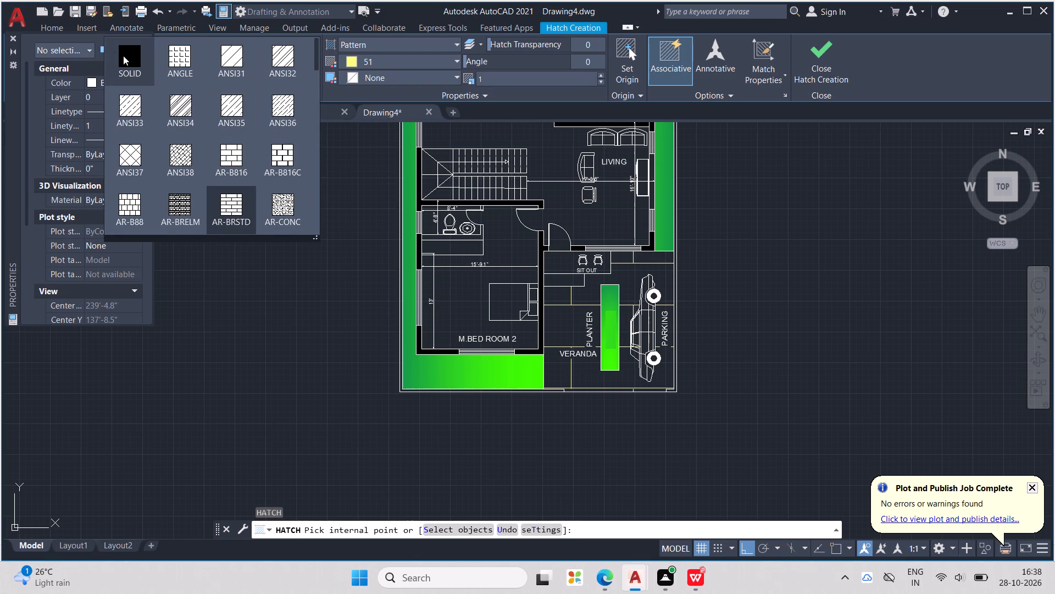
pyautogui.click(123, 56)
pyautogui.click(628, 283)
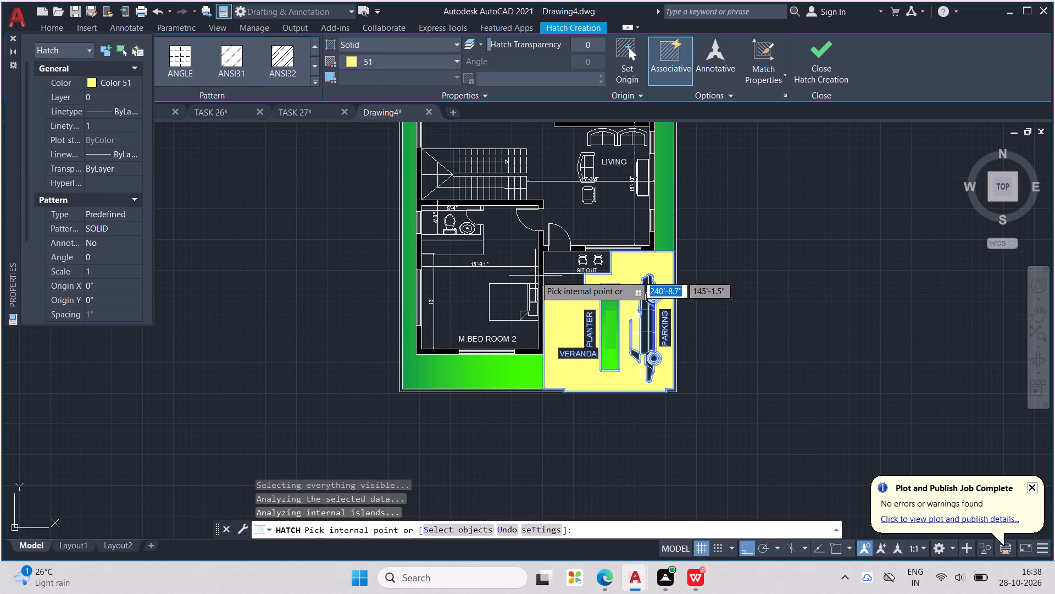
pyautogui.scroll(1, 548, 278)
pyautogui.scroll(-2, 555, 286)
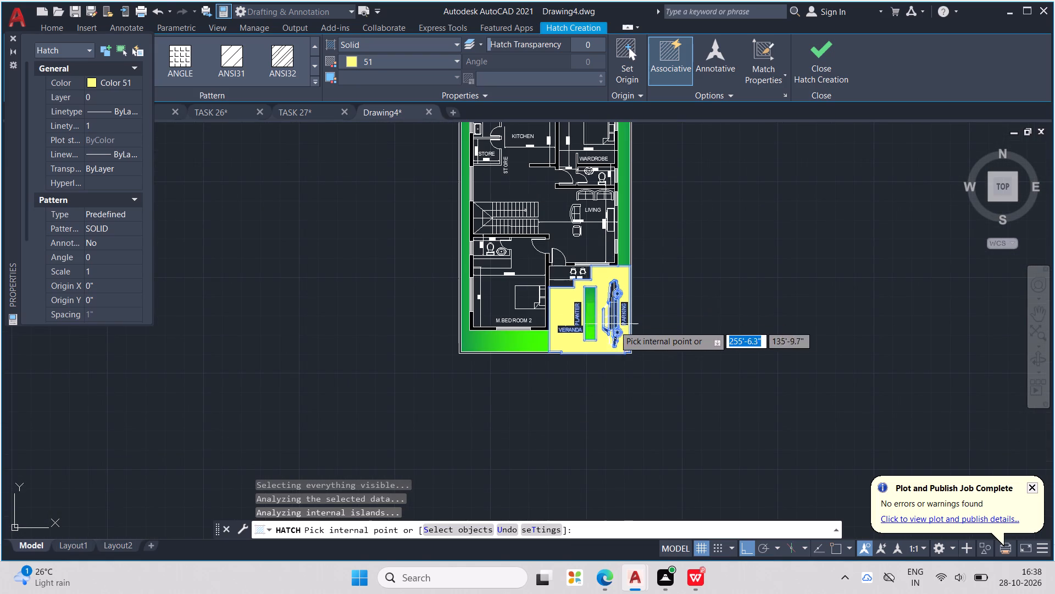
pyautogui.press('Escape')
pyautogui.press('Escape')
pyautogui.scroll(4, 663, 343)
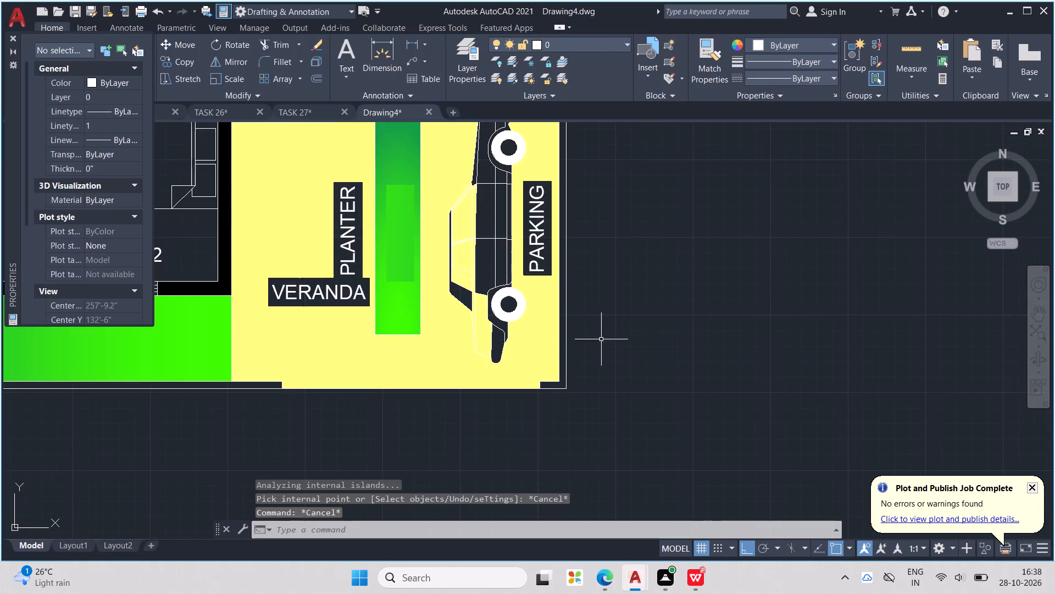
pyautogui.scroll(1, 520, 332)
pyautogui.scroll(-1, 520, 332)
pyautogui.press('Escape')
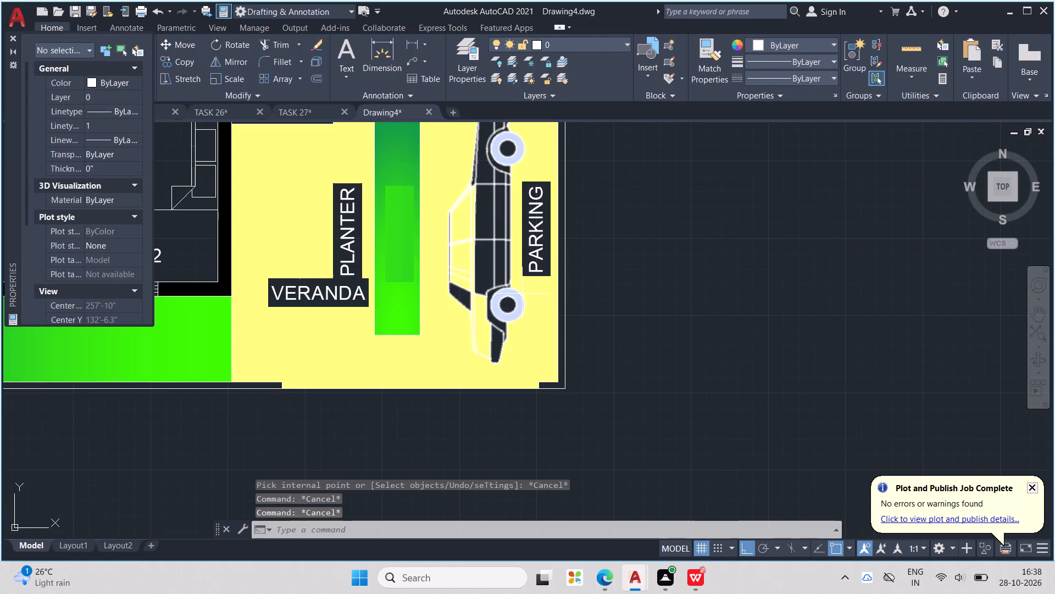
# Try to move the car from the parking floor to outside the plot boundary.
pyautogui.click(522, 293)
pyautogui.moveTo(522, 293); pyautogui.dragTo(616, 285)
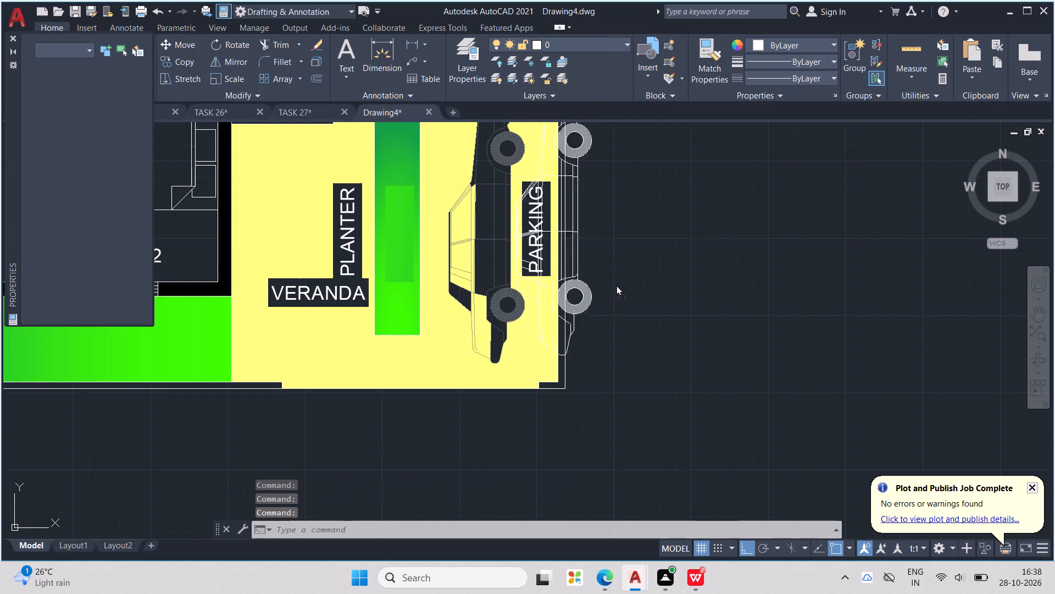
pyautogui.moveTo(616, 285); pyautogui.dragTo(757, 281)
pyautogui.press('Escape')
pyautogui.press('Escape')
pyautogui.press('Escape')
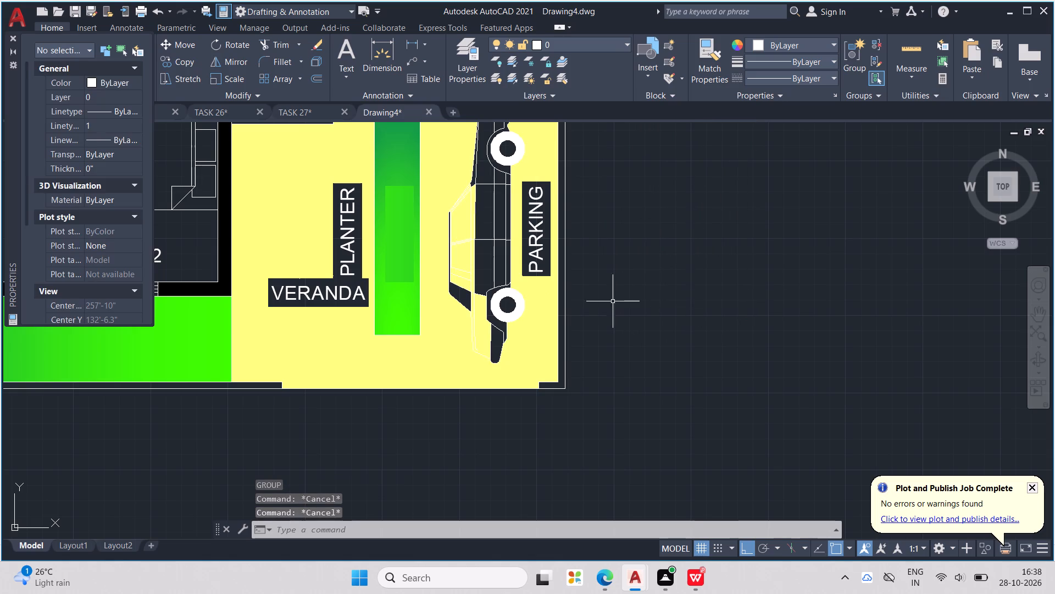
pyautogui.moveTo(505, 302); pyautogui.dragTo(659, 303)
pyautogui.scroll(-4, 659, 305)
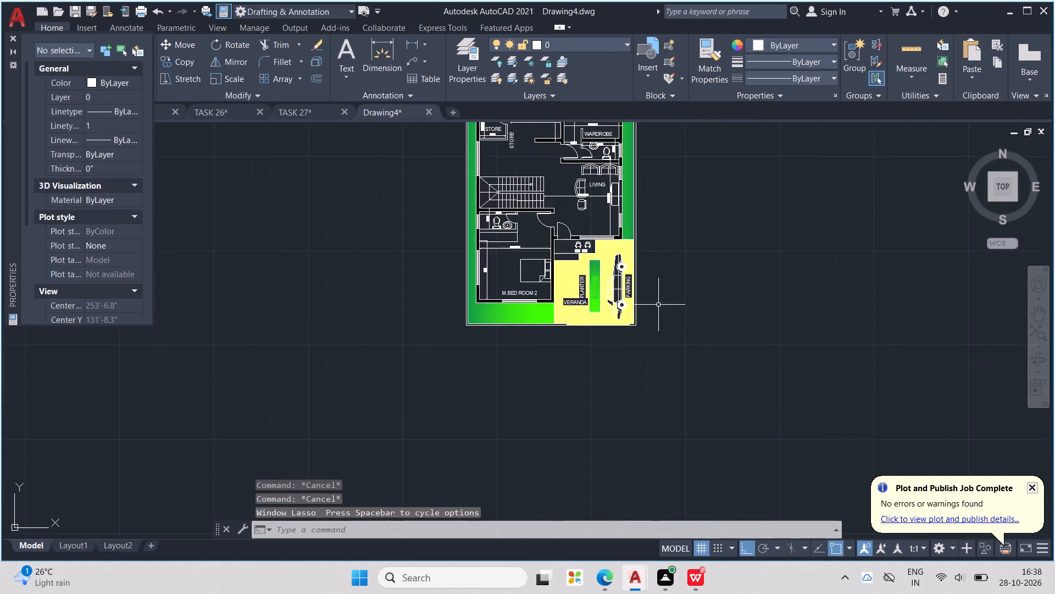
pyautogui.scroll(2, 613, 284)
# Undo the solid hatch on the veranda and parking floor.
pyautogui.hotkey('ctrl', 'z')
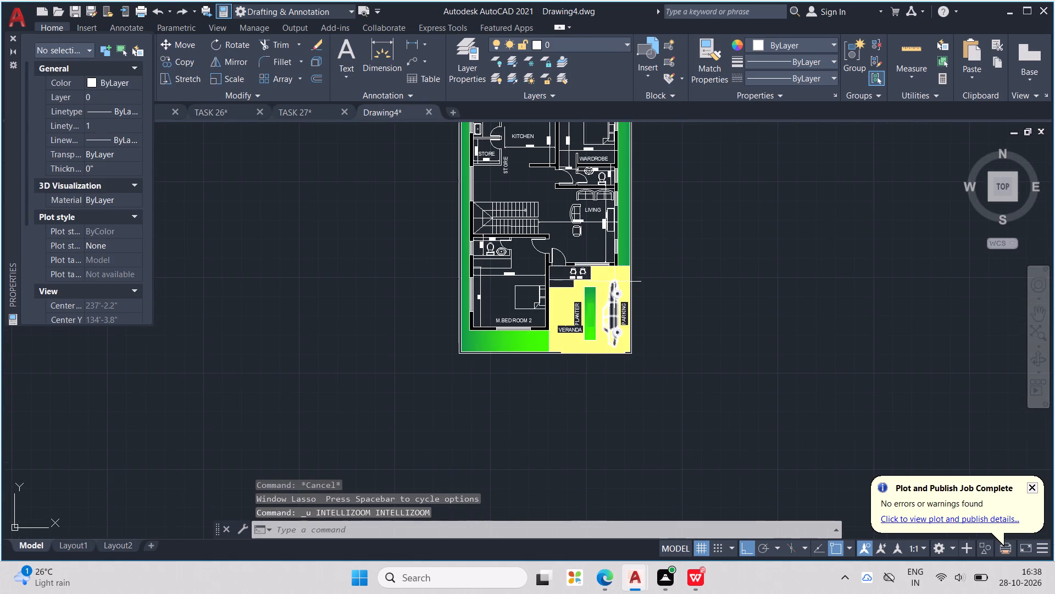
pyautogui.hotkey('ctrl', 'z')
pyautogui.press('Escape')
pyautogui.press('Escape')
# Move the car and the PARKING label off the parking floor to the empty space beyond the plot boundary.
pyautogui.scroll(1, 661, 312)
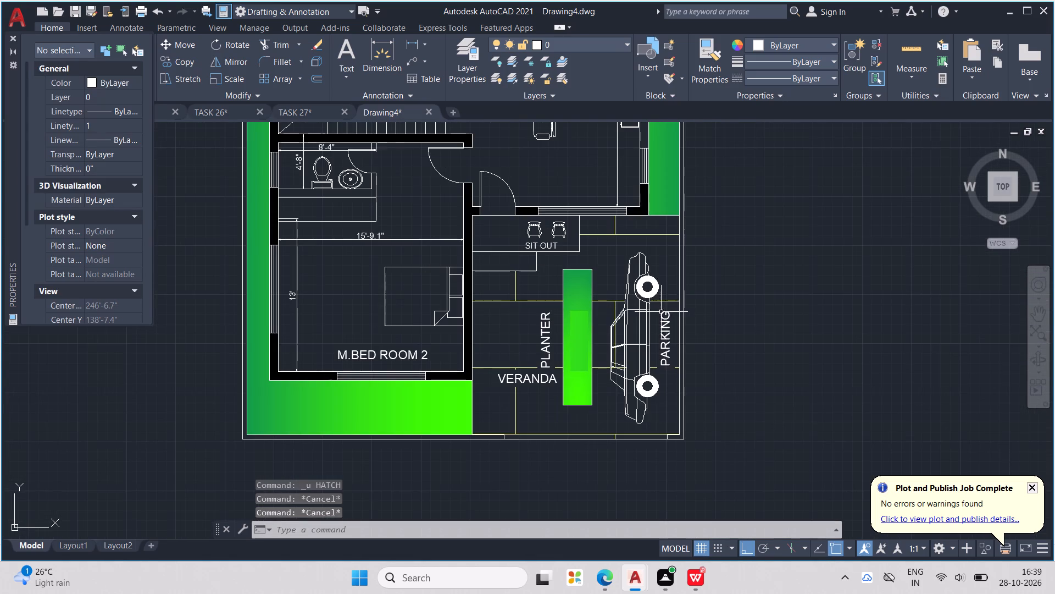
pyautogui.click(647, 321)
pyautogui.moveTo(653, 289); pyautogui.dragTo(686, 289)
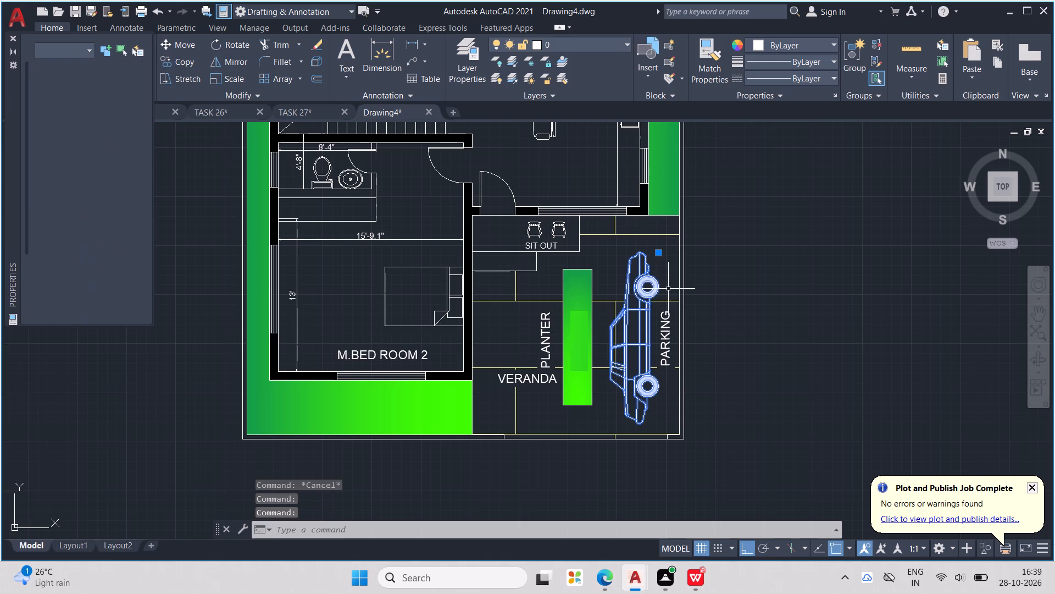
pyautogui.moveTo(686, 289); pyautogui.dragTo(795, 284)
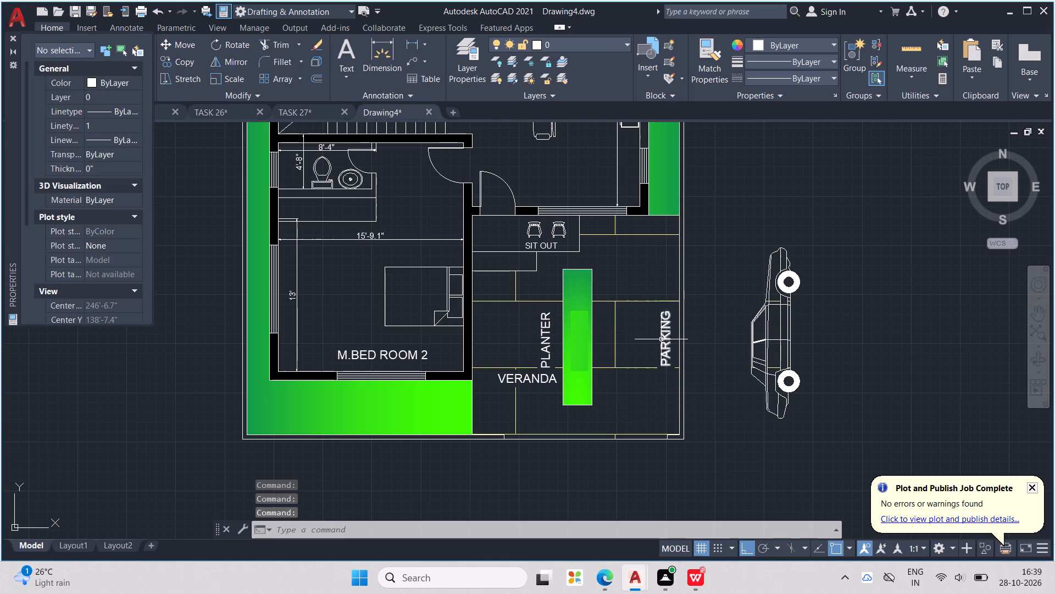
pyautogui.click(663, 339)
pyautogui.moveTo(664, 338); pyautogui.dragTo(876, 305)
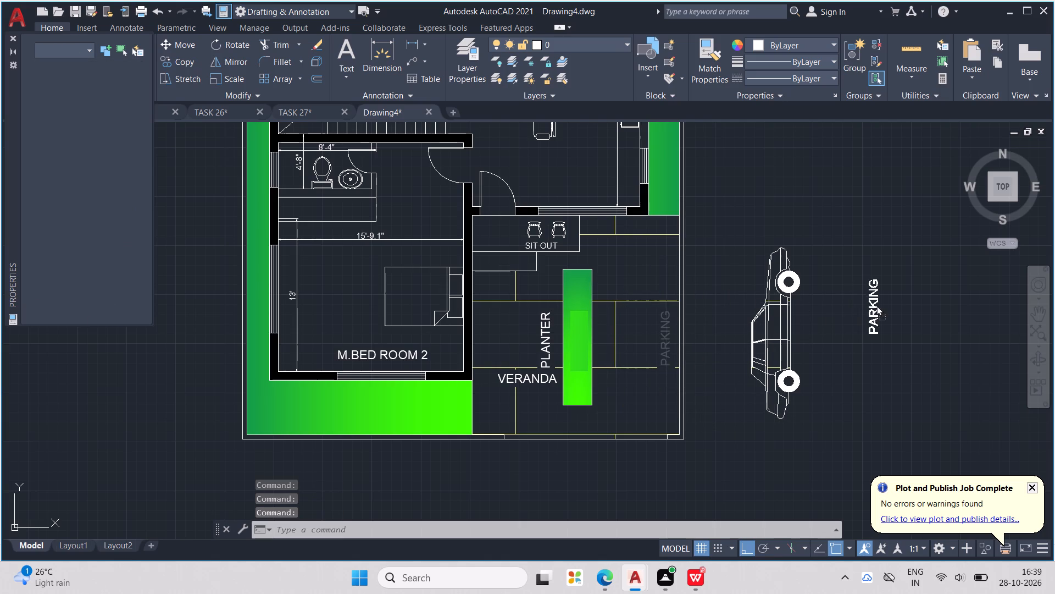
pyautogui.moveTo(876, 305); pyautogui.dragTo(882, 304)
# Move the VERANDA label onto the green strip below M.BED ROOM 2.
pyautogui.moveTo(544, 368); pyautogui.dragTo(791, 331, button='middle')
pyautogui.scroll(1, 791, 331)
pyautogui.click(771, 348)
pyautogui.moveTo(770, 349); pyautogui.dragTo(708, 373)
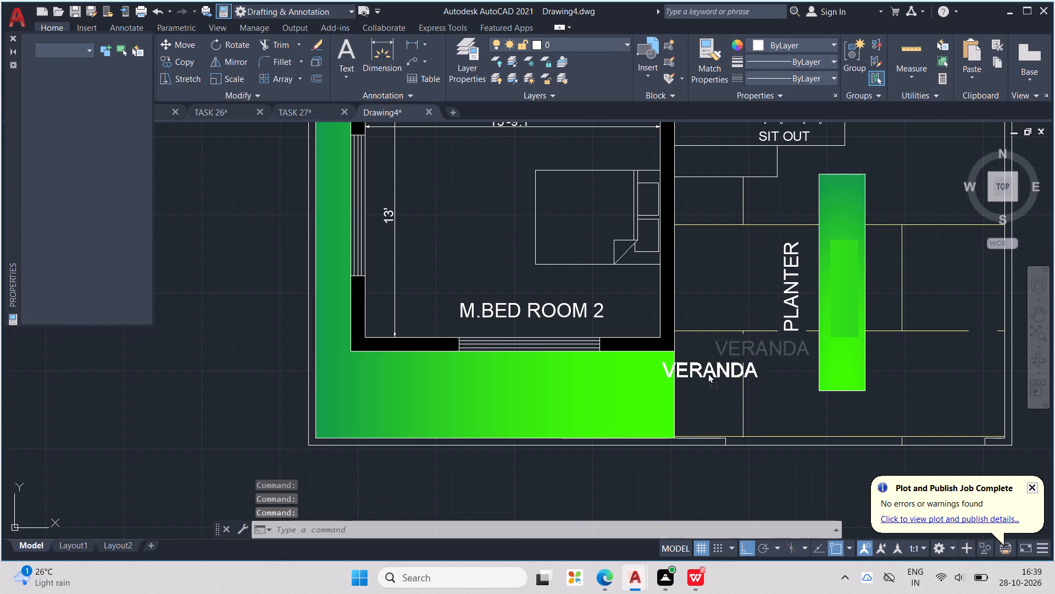
pyautogui.moveTo(708, 373); pyautogui.dragTo(523, 392)
pyautogui.press('Escape')
pyautogui.press('Escape')
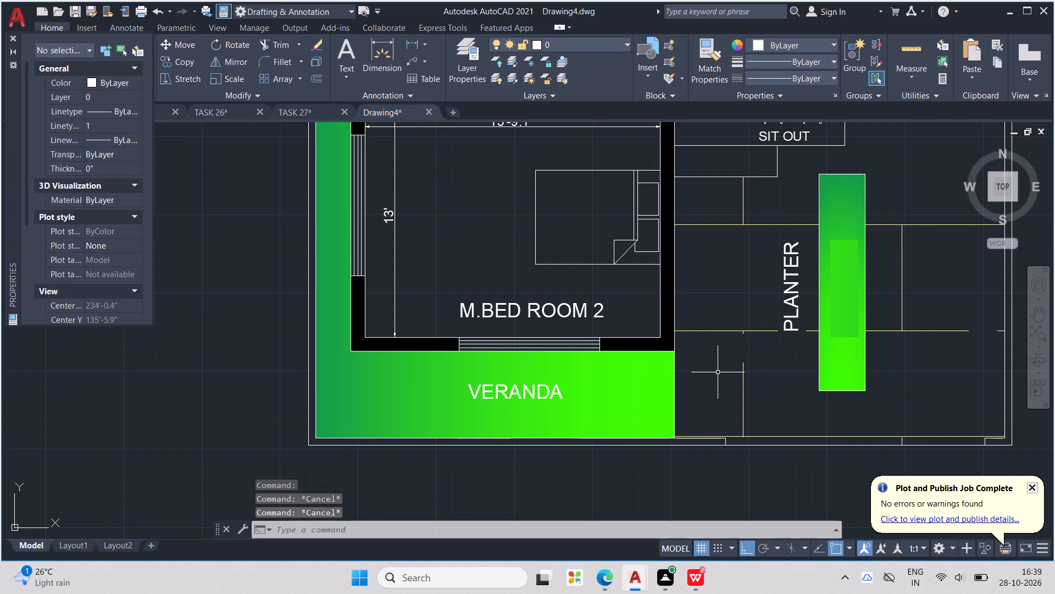
# Move the PLANTER label onto the green planter rectangle.
pyautogui.moveTo(724, 370); pyautogui.dragTo(603, 398, button='middle')
pyautogui.scroll(-1, 723, 370)
pyautogui.scroll(2, 653, 352)
pyautogui.moveTo(628, 342); pyautogui.dragTo(712, 340)
pyautogui.moveTo(627, 351); pyautogui.dragTo(688, 347)
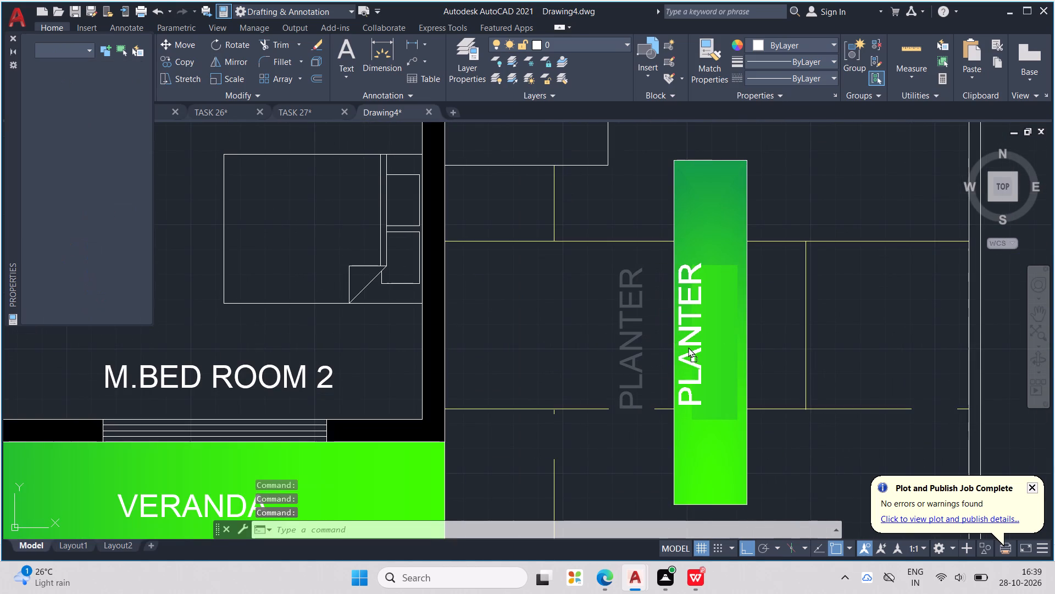
pyautogui.moveTo(688, 347); pyautogui.dragTo(702, 351)
pyautogui.press('Escape')
pyautogui.press('Escape')
pyautogui.press('Escape')
# Delete the AR-BRSTD brick hatch from the veranda and parking floor.
pyautogui.moveTo(780, 360); pyautogui.dragTo(675, 323, button='middle')
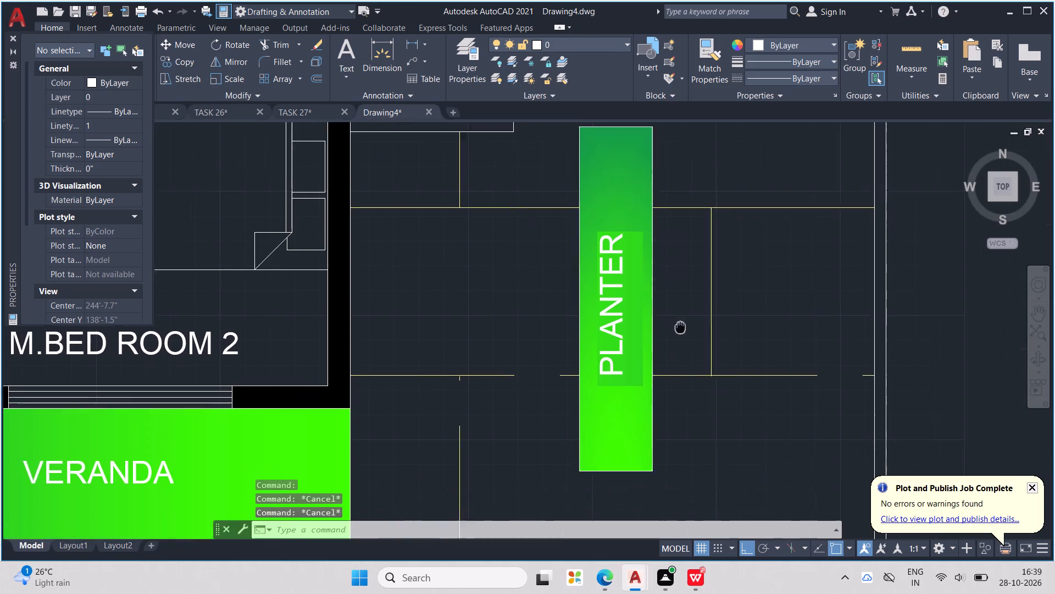
pyautogui.moveTo(675, 323); pyautogui.dragTo(614, 301, button='middle')
pyautogui.click(653, 352)
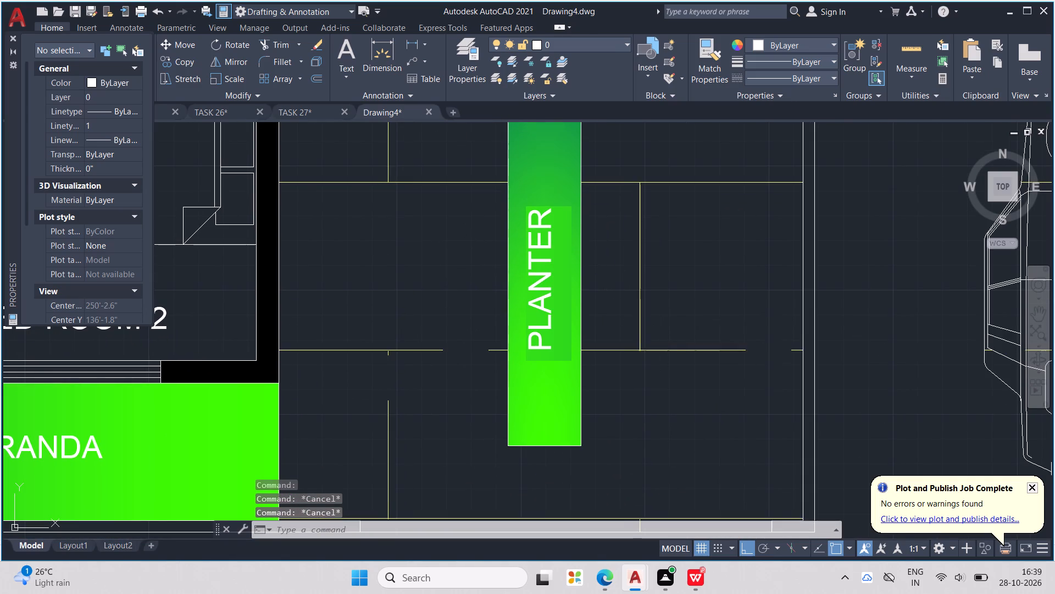
pyautogui.press('Delete')
pyautogui.scroll(-3, 650, 354)
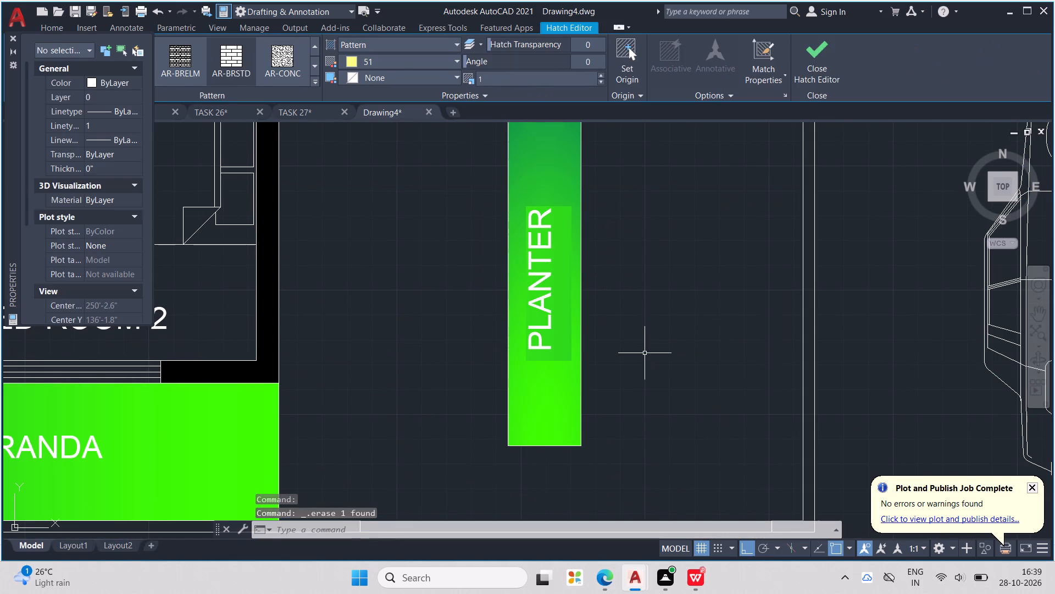
pyautogui.scroll(-2, 669, 354)
pyautogui.scroll(1, 688, 344)
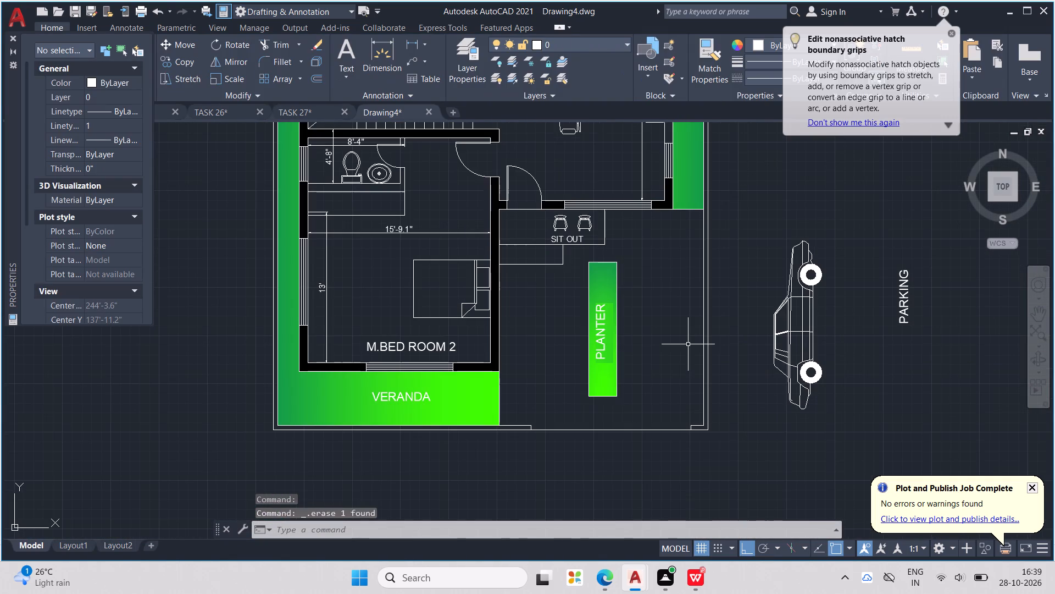
# Hatch the cleared veranda and parking floor around the planter with the SOLID pattern in colour 51.
pyautogui.press('h')
pyautogui.press('Return')
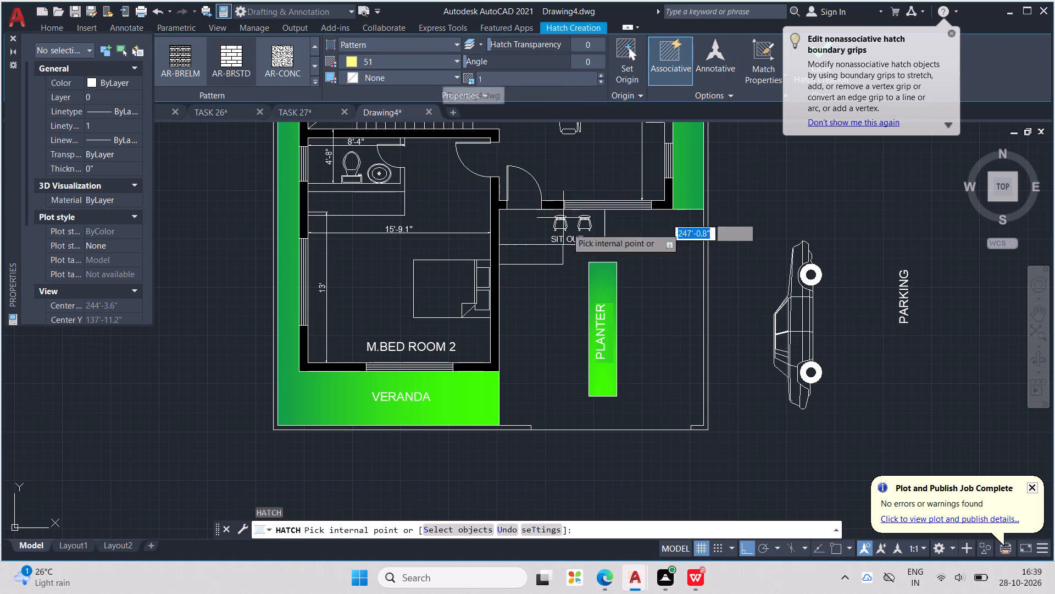
pyautogui.click(558, 306)
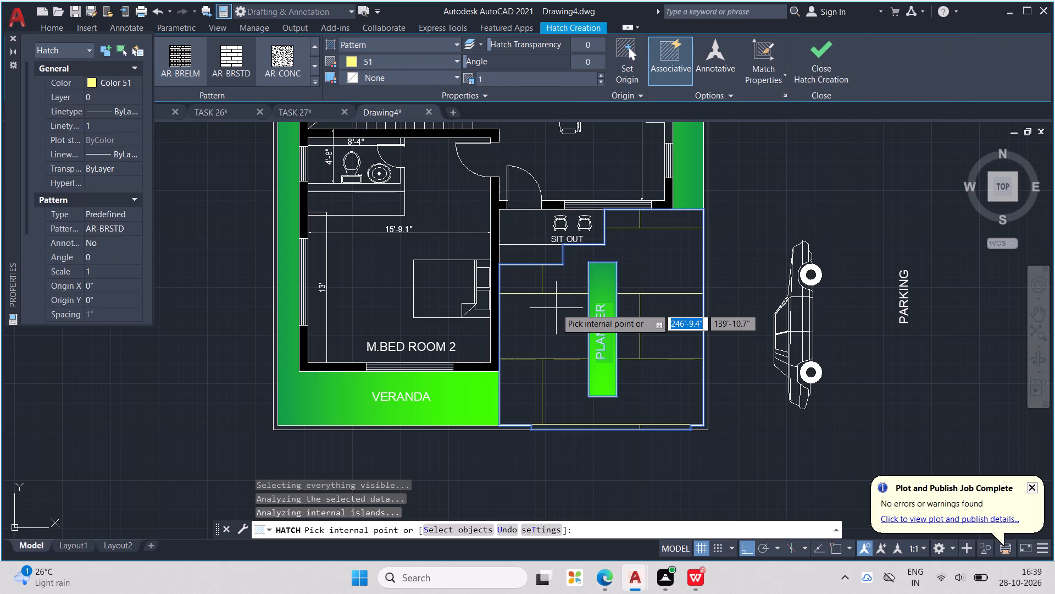
pyautogui.hotkey('ctrl', 'z')
pyautogui.scroll(1, 257, 53)
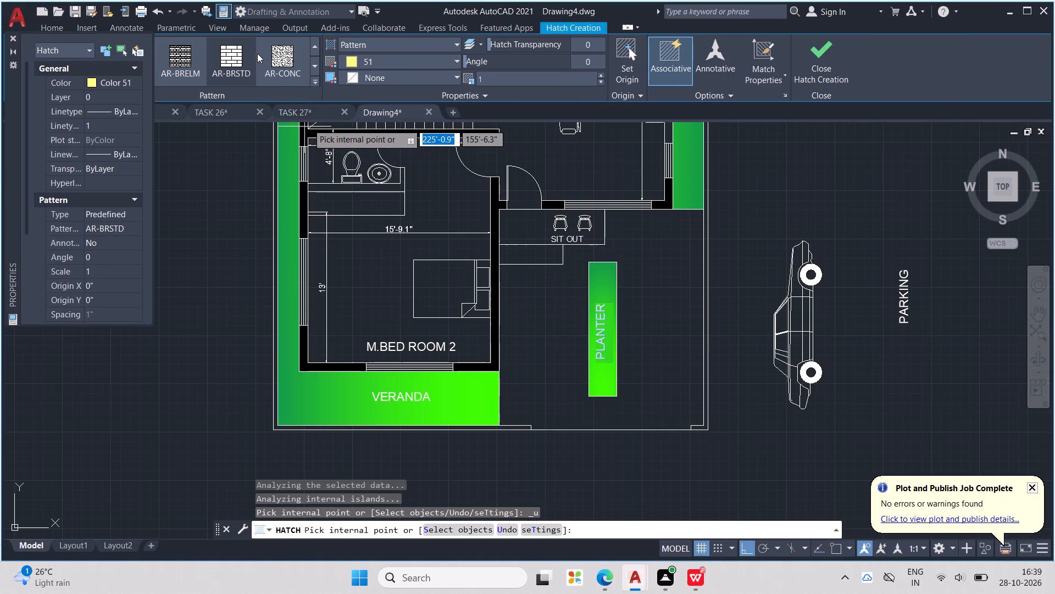
pyautogui.scroll(9, 257, 53)
pyautogui.scroll(2, 182, 59)
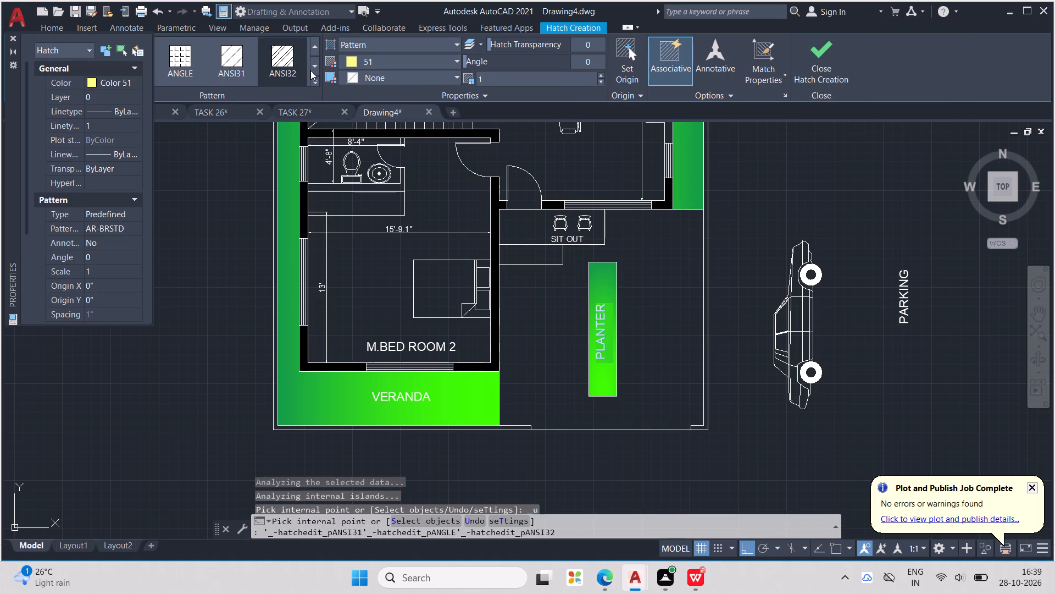
pyautogui.click(314, 79)
pyautogui.scroll(7, 237, 71)
pyautogui.click(145, 59)
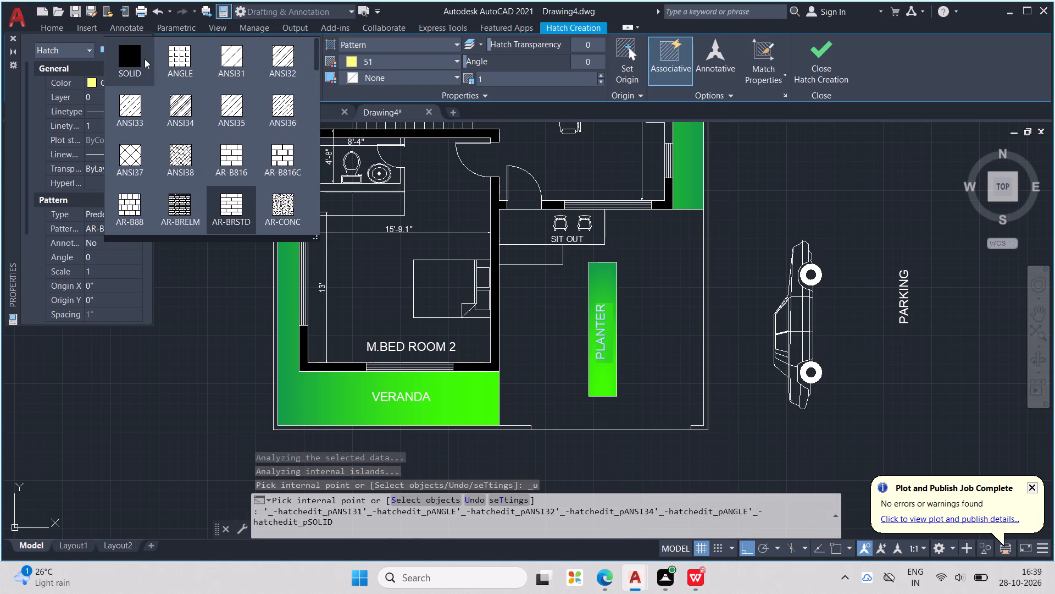
pyautogui.click(635, 269)
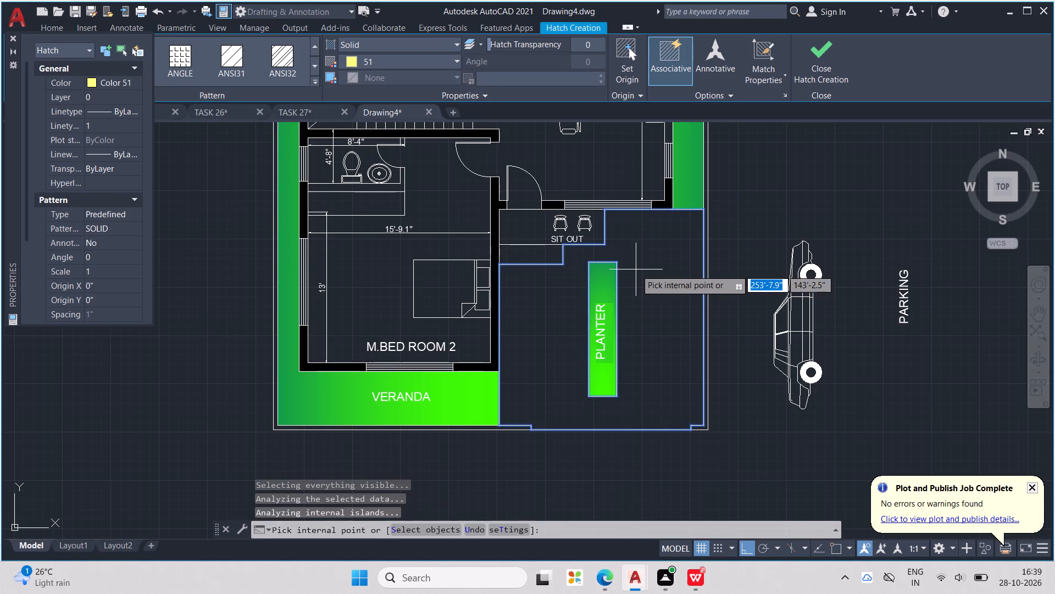
pyautogui.click(643, 252)
pyautogui.scroll(-3, 644, 251)
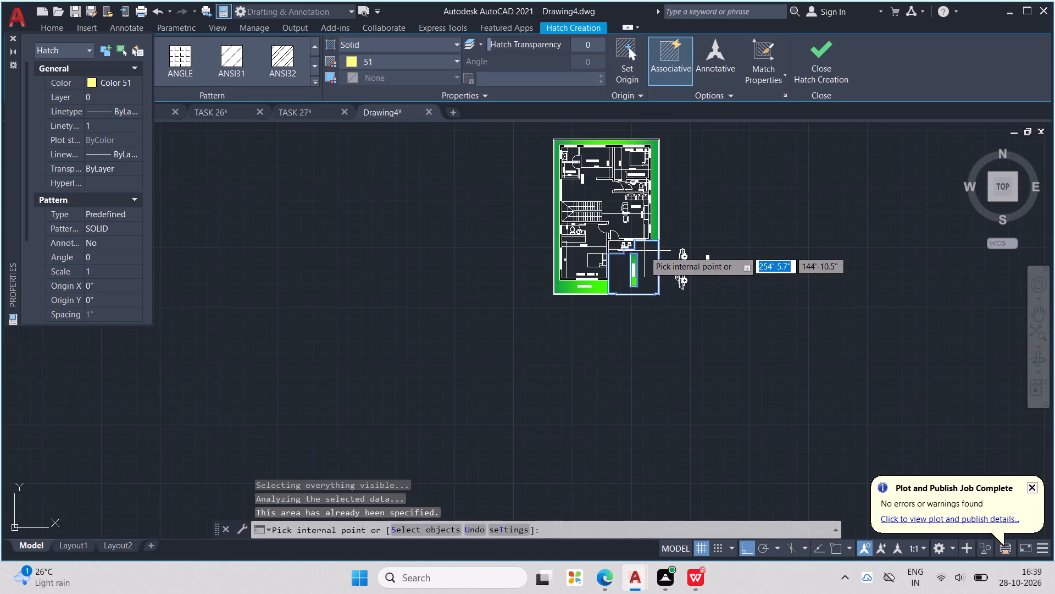
pyautogui.click(651, 260)
pyautogui.scroll(2, 651, 270)
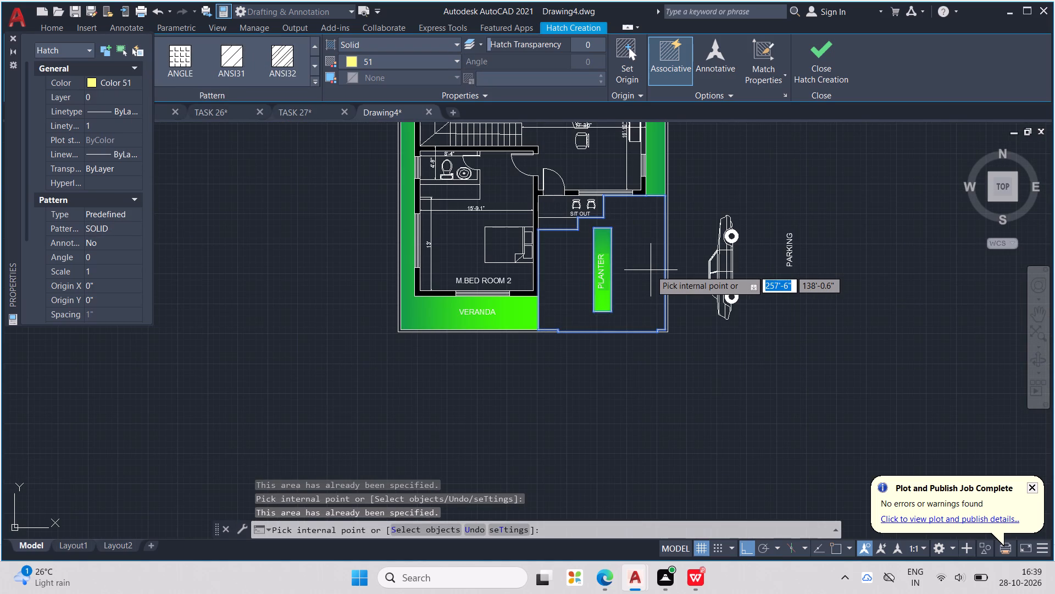
pyautogui.doubleClick(651, 270)
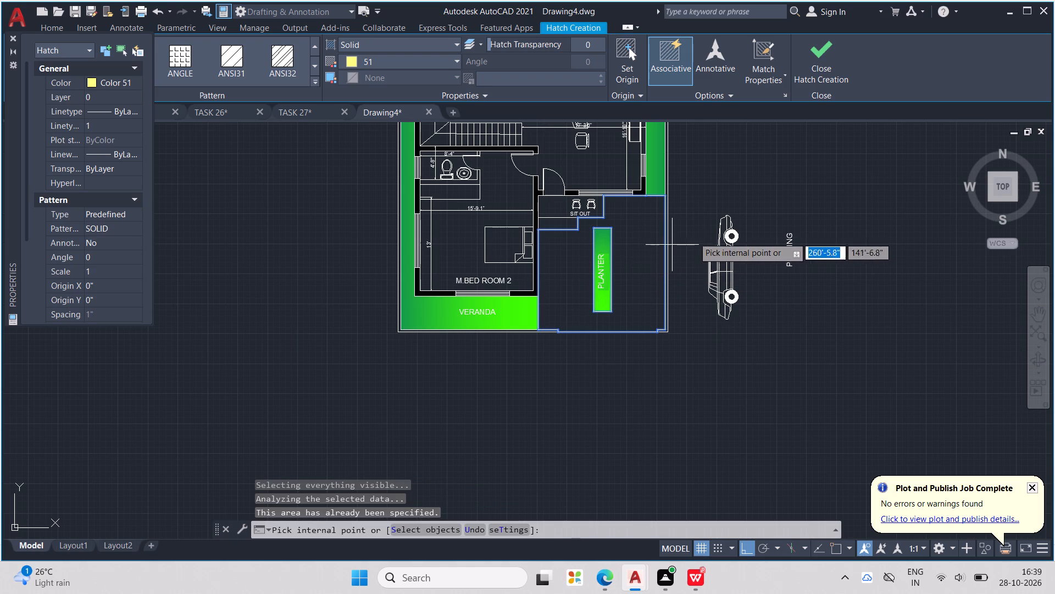
pyautogui.press('Escape')
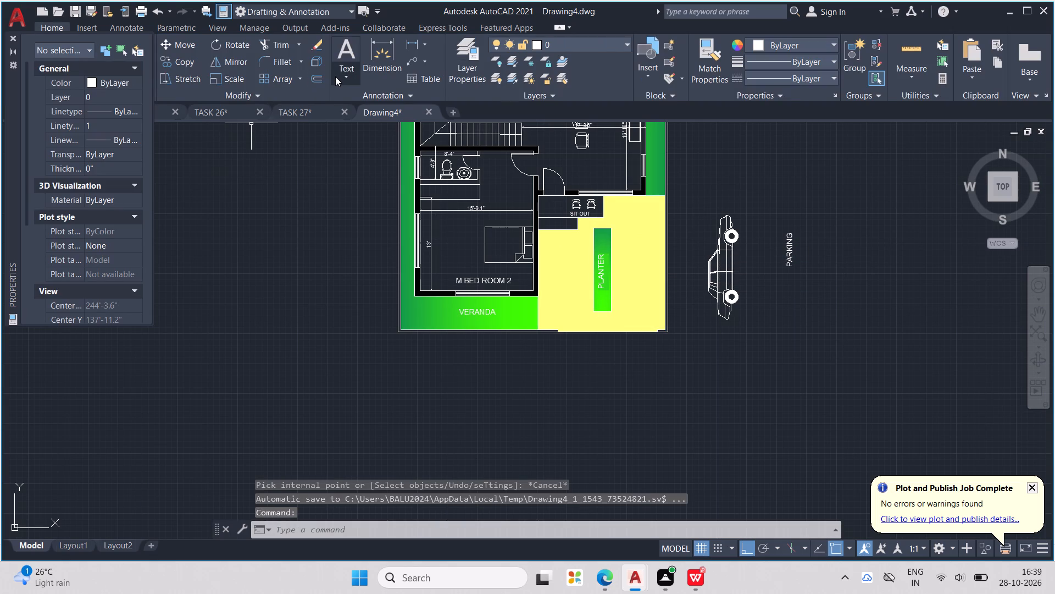
# Overlay the yellow veranda and parking floor around the planter with an AR-B816 hatch in black (0,0,0).
pyautogui.press('h')
pyautogui.press('Return')
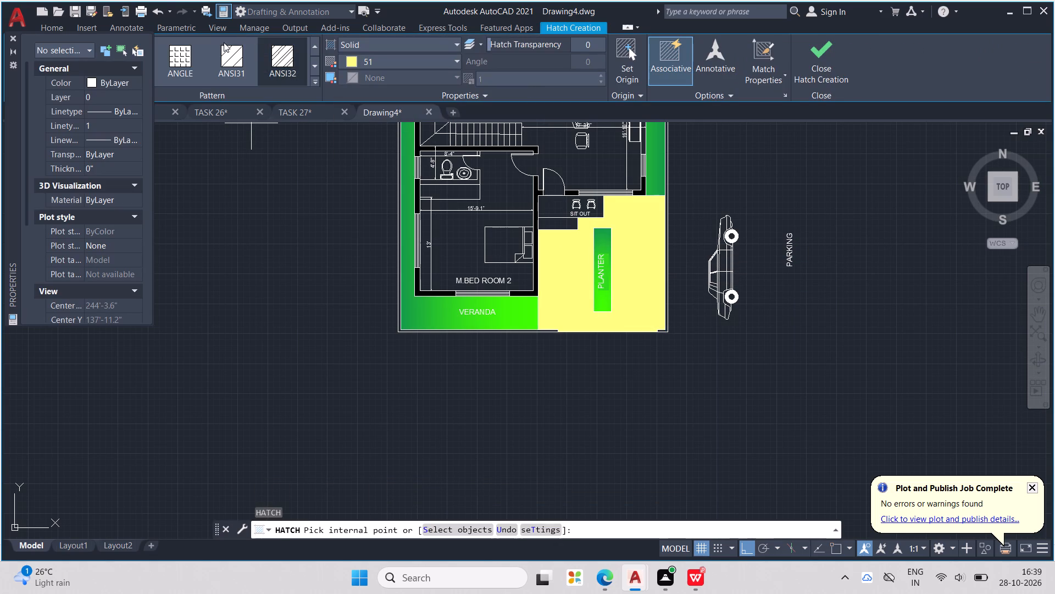
pyautogui.click(187, 53)
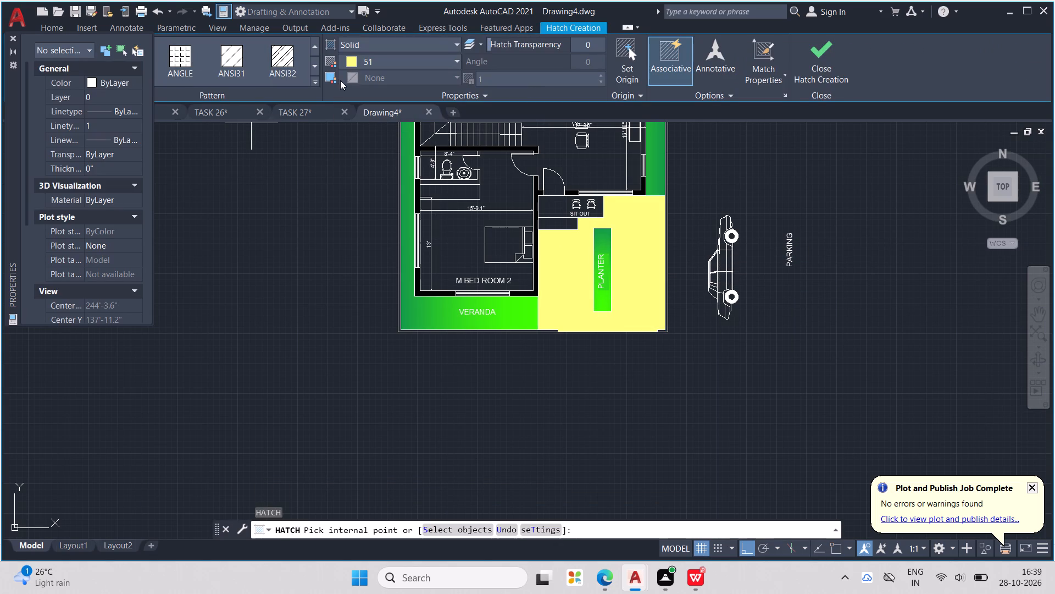
pyautogui.scroll(-2, 280, 82)
pyautogui.click(227, 54)
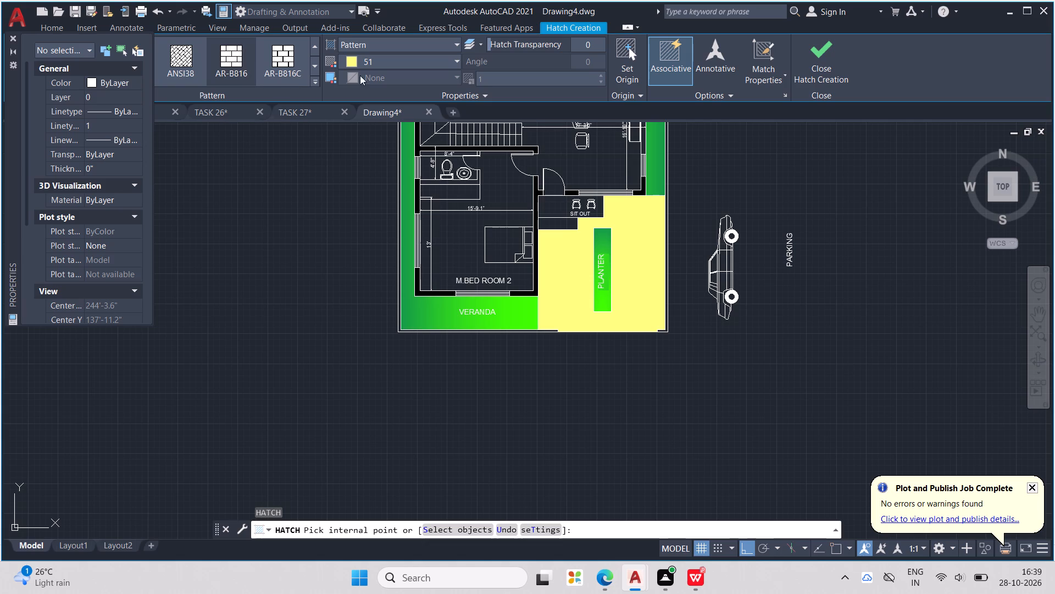
pyautogui.click(372, 63)
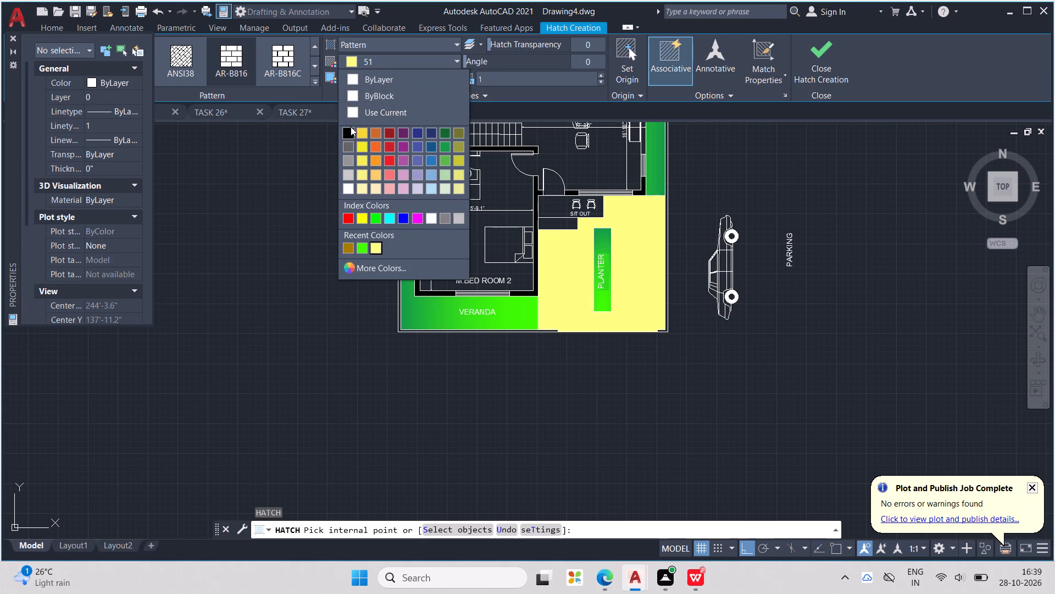
pyautogui.click(350, 127)
pyautogui.click(556, 264)
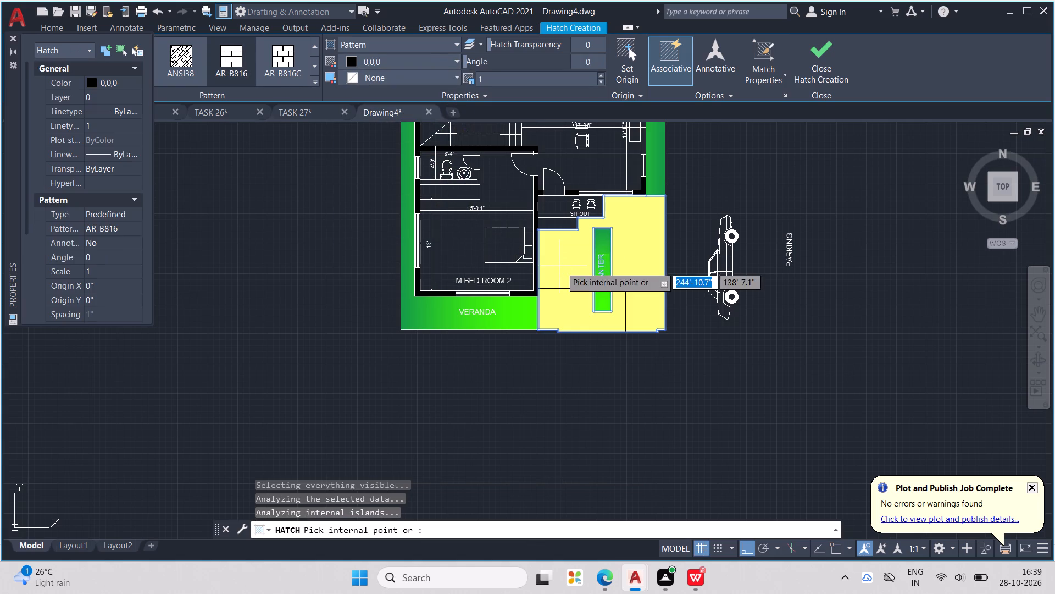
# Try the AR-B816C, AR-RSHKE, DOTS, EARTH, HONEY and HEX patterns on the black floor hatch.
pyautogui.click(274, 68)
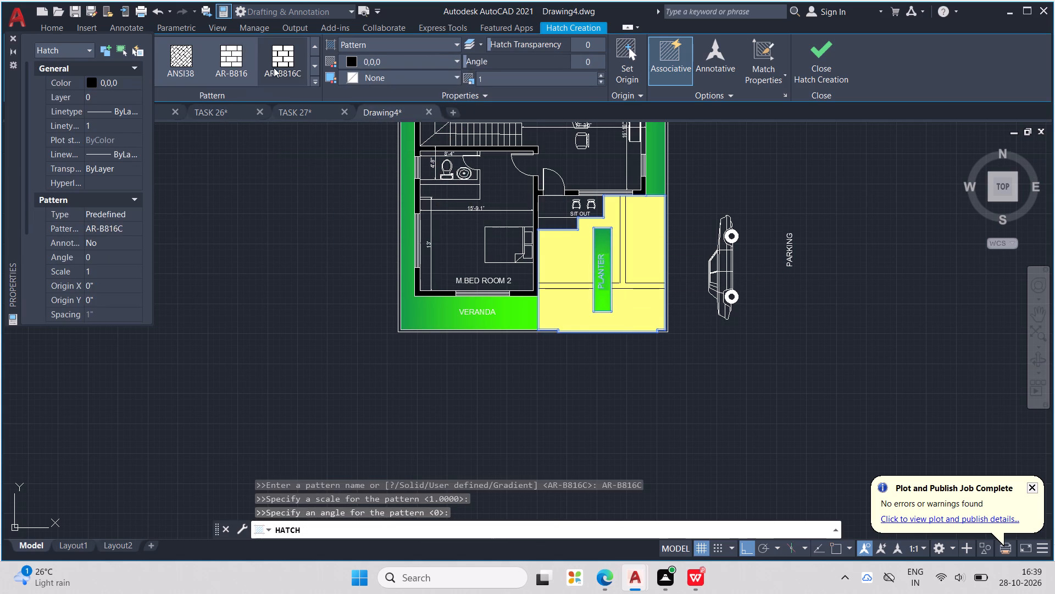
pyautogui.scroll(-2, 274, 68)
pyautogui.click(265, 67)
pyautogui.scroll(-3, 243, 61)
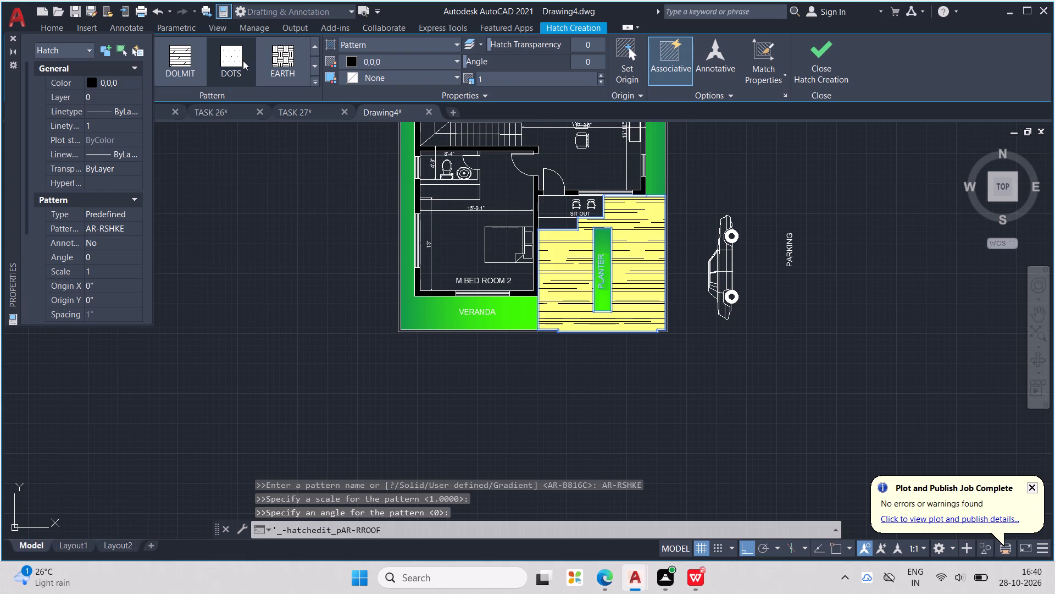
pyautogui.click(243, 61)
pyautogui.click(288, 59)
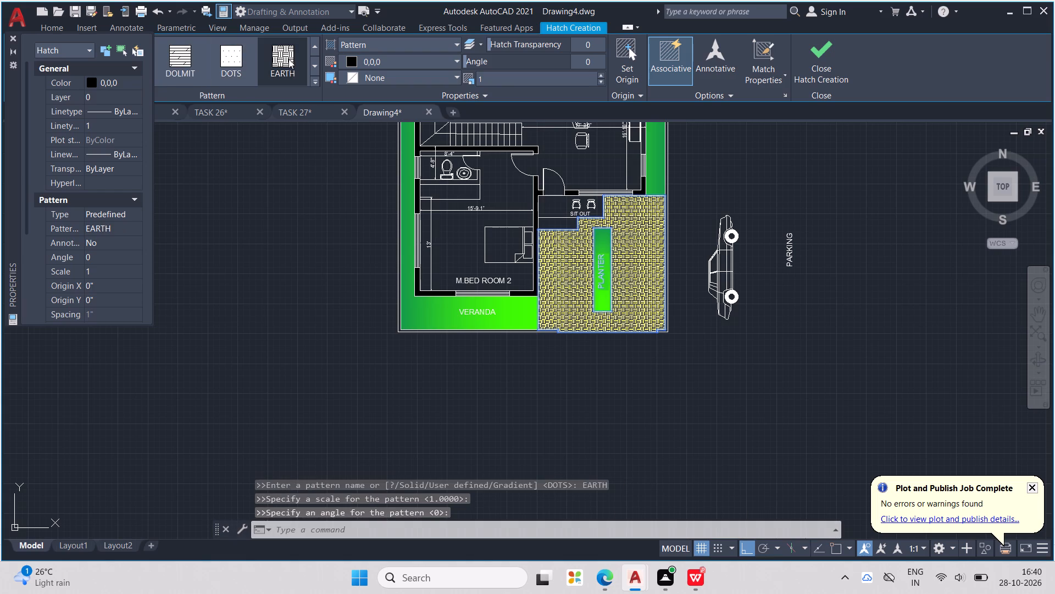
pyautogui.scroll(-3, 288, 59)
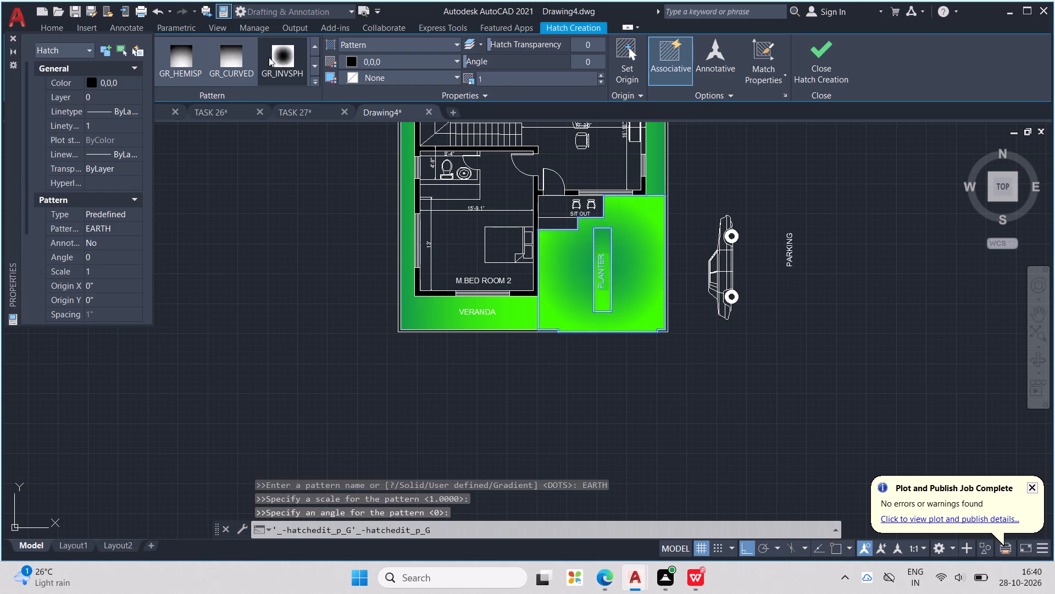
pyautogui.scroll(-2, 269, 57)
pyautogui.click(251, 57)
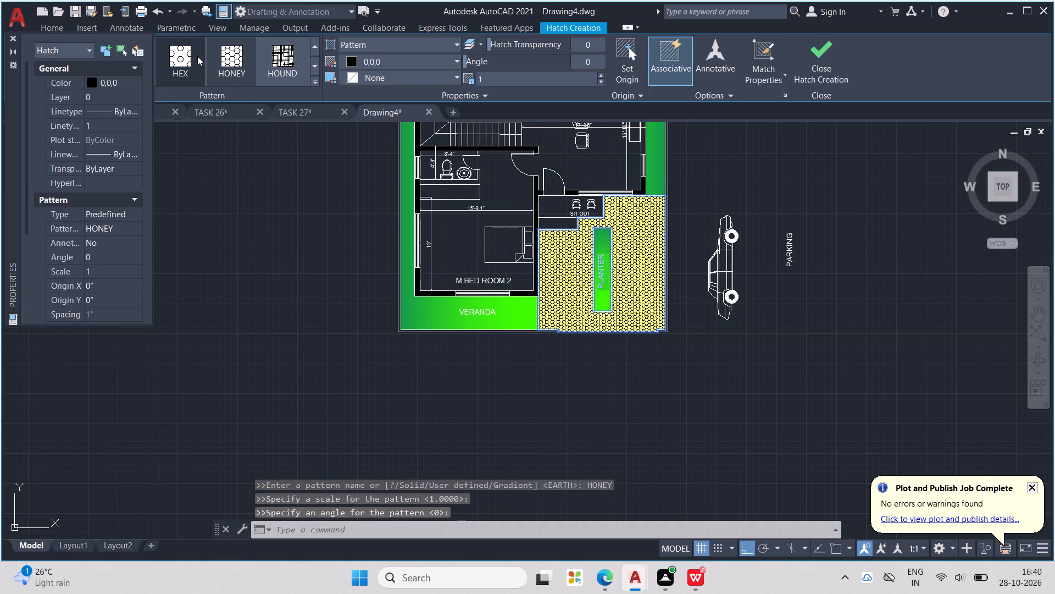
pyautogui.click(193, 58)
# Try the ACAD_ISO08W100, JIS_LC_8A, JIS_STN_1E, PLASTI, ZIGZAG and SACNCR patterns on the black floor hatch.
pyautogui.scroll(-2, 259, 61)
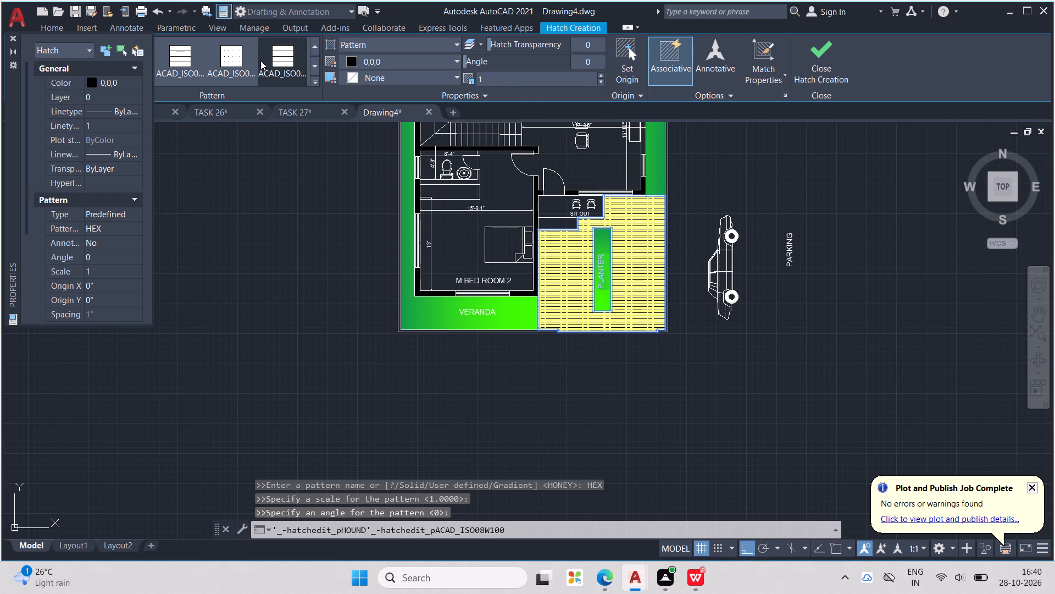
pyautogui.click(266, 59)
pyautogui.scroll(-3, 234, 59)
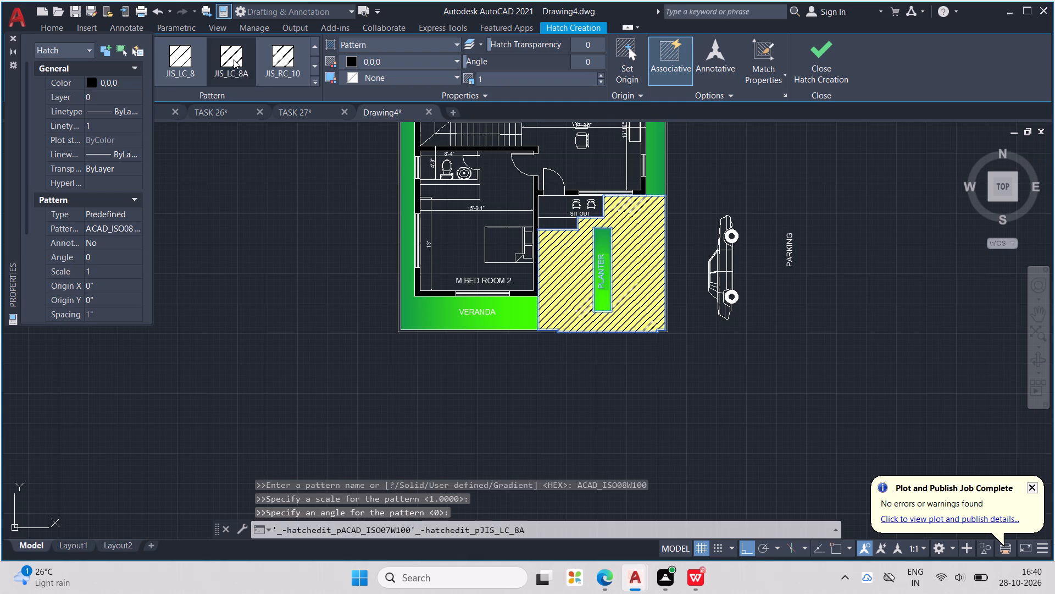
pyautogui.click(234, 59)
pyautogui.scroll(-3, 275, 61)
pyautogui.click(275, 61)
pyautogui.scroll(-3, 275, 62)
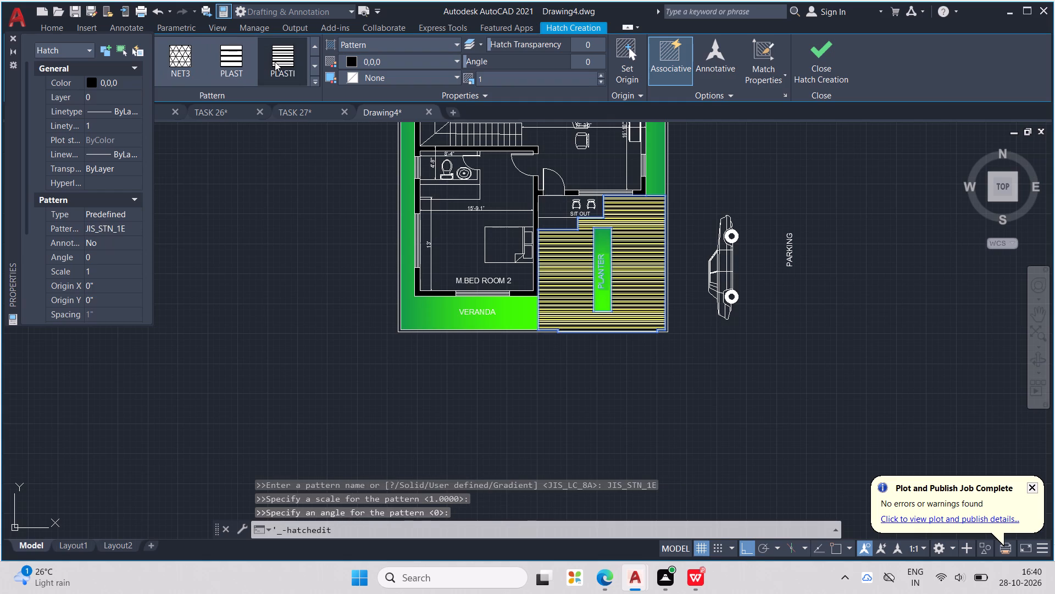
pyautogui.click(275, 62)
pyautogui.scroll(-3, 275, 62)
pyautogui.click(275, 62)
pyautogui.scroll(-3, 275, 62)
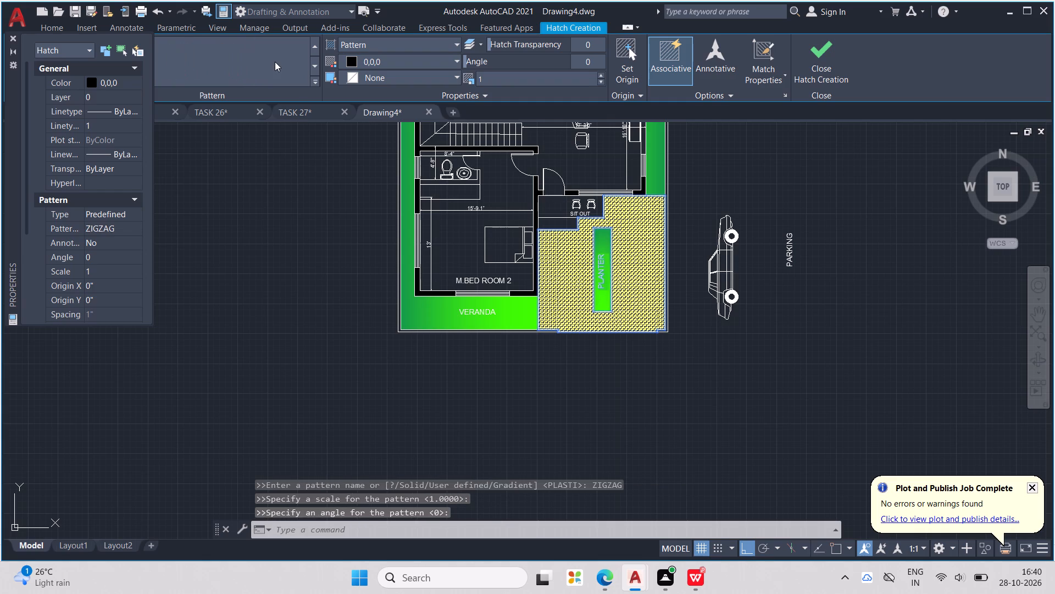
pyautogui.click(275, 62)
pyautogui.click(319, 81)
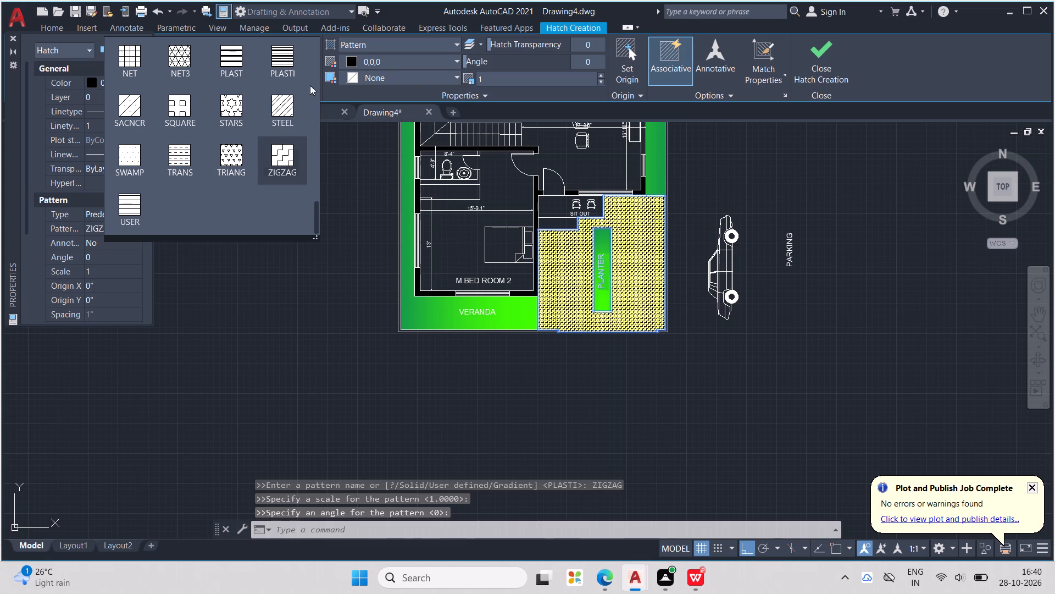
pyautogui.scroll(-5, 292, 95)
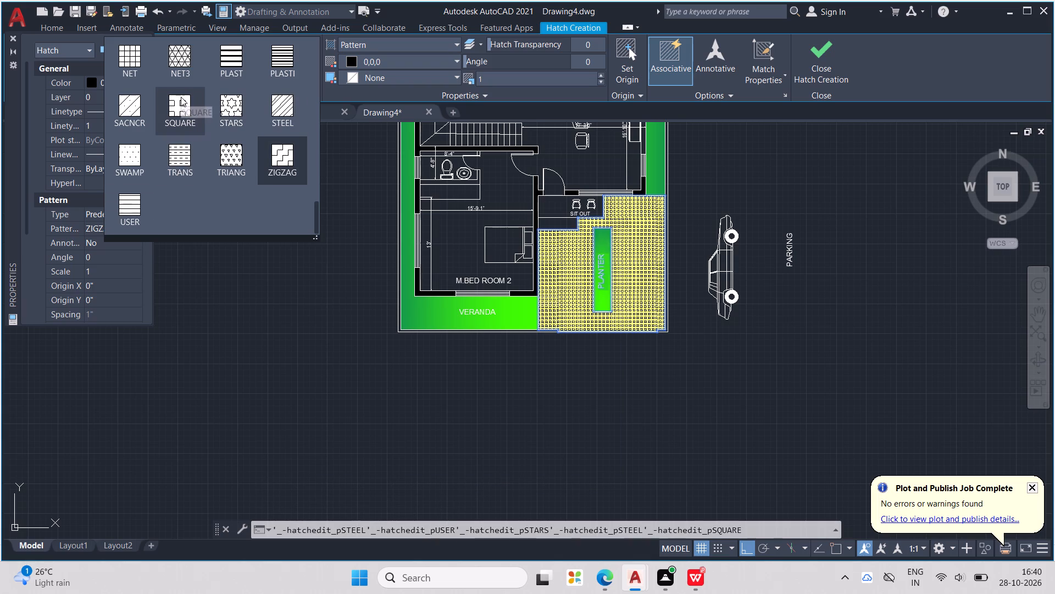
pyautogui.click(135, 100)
# Set the black floor hatch's pattern to NET3 and finish the hatch.
pyautogui.scroll(1, 214, 81)
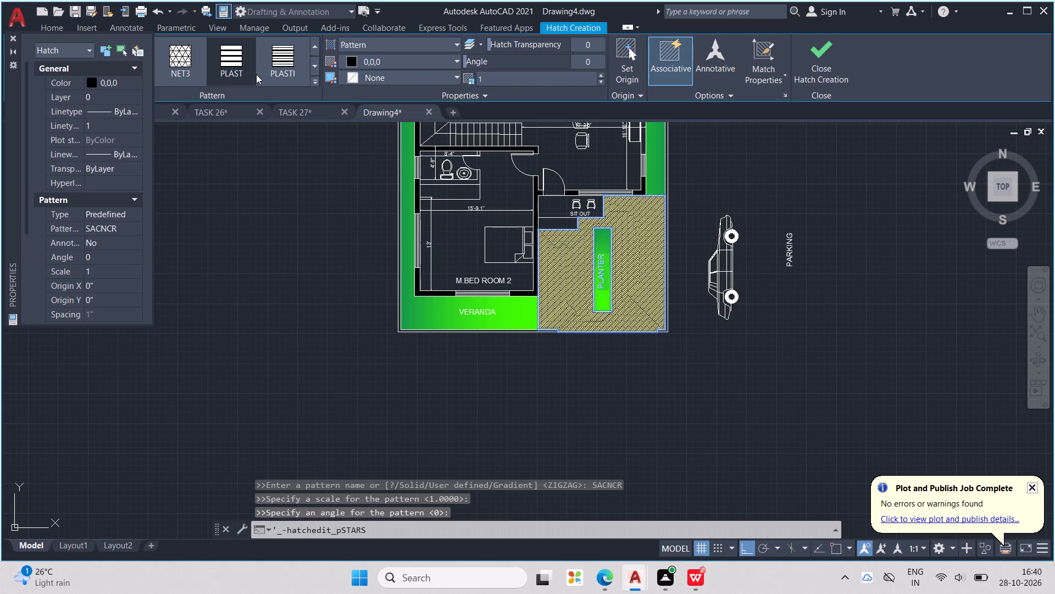
pyautogui.click(187, 65)
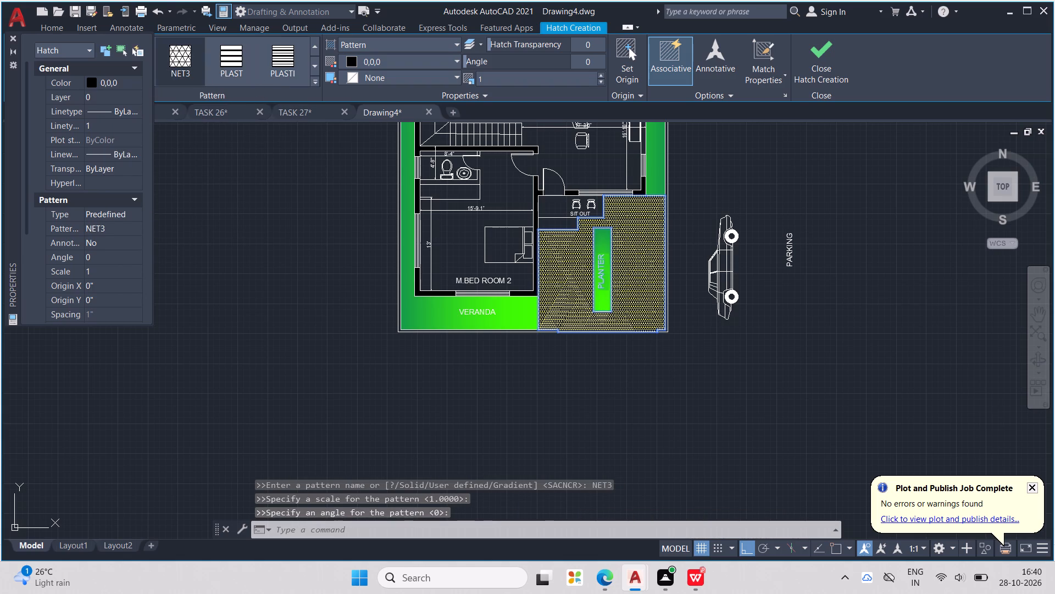
pyautogui.press('`')
pyautogui.press('1')
pyautogui.press('1')
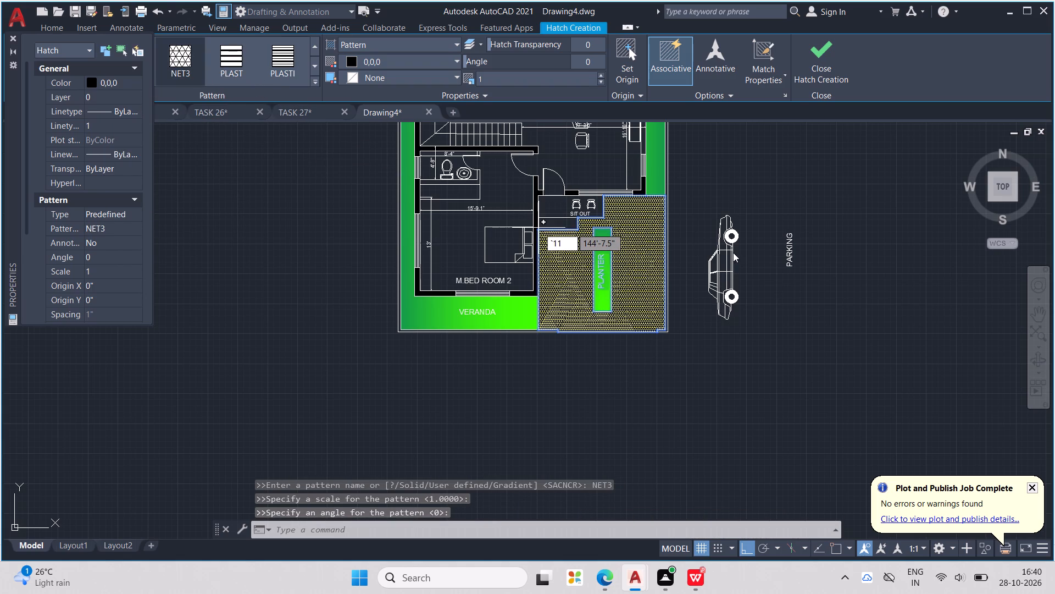
pyautogui.press('Escape')
pyautogui.press('Escape')
pyautogui.press('Escape')
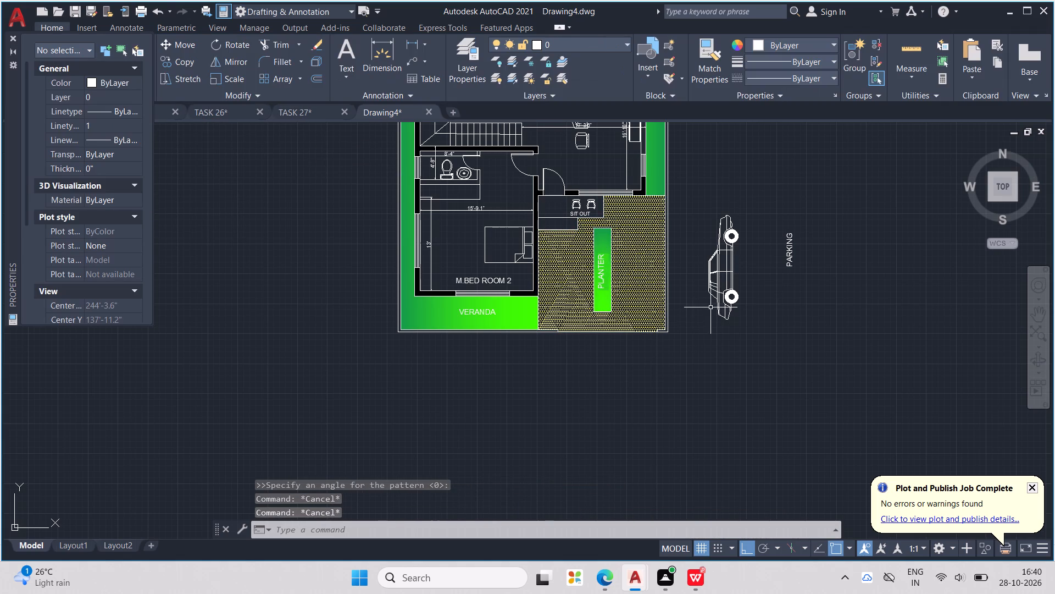
# Move the car block onto the patterned parking floor, just beside the green planter.
pyautogui.click(716, 298)
pyautogui.scroll(1, 721, 295)
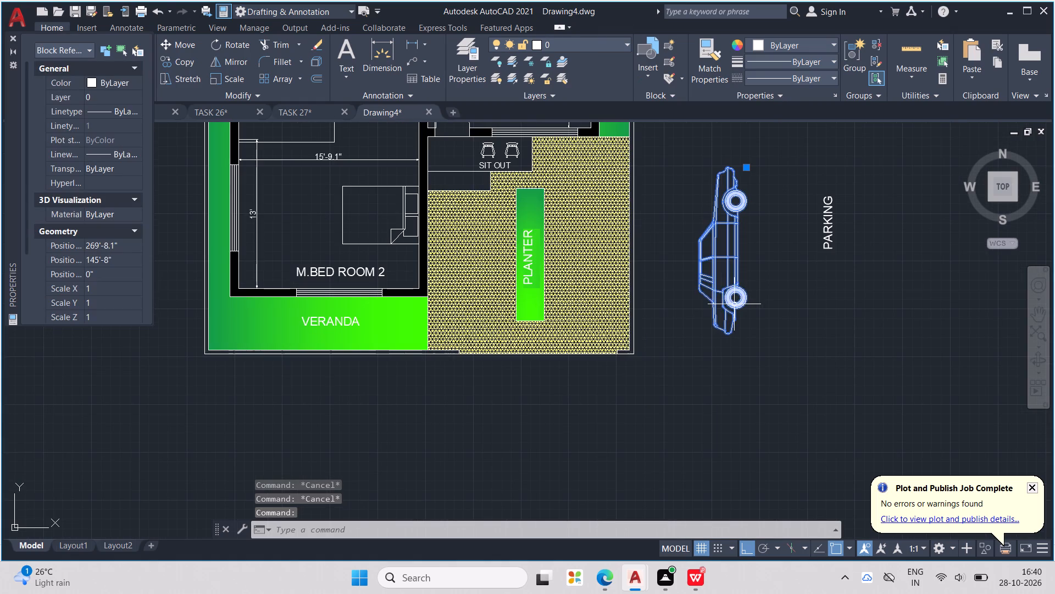
pyautogui.moveTo(734, 304); pyautogui.dragTo(587, 306)
# Move the PARKING label onto the parking floor, between the car and the outer boundary wall.
pyautogui.click(828, 232)
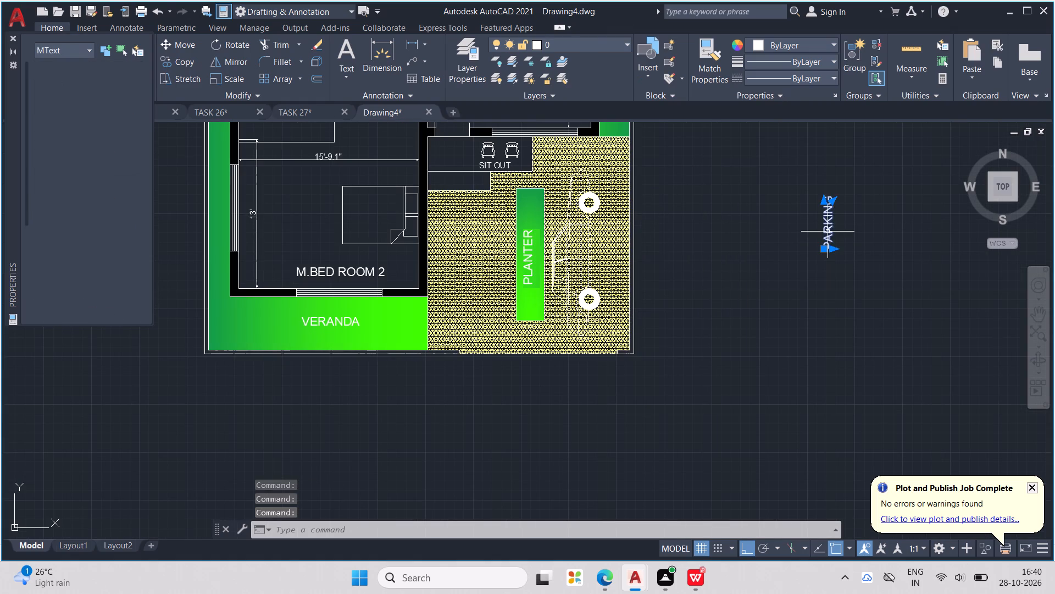
pyautogui.moveTo(827, 232); pyautogui.dragTo(795, 235)
pyautogui.press('Escape')
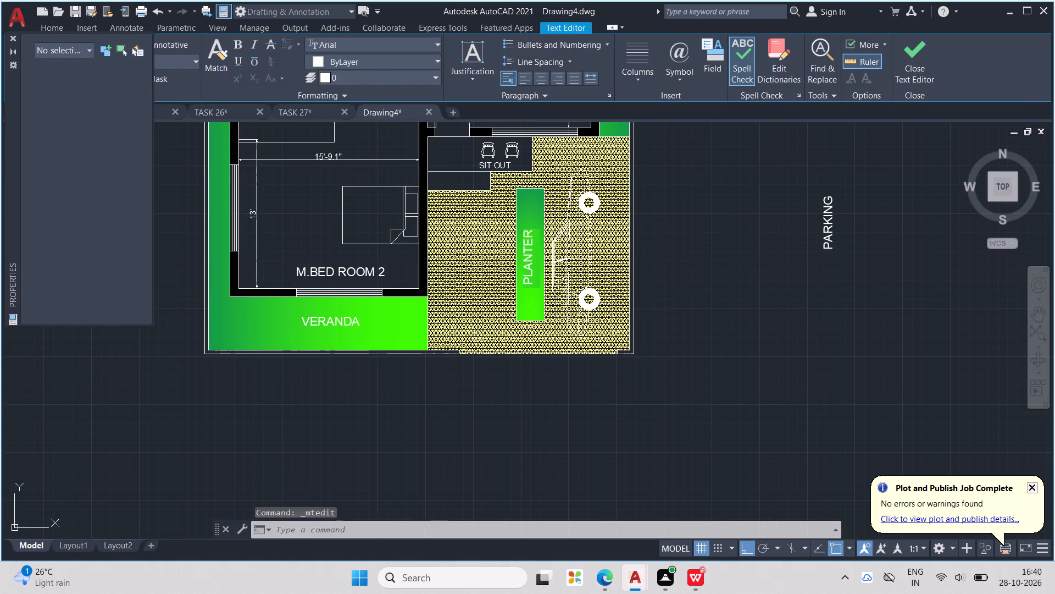
pyautogui.moveTo(827, 231); pyautogui.dragTo(764, 237)
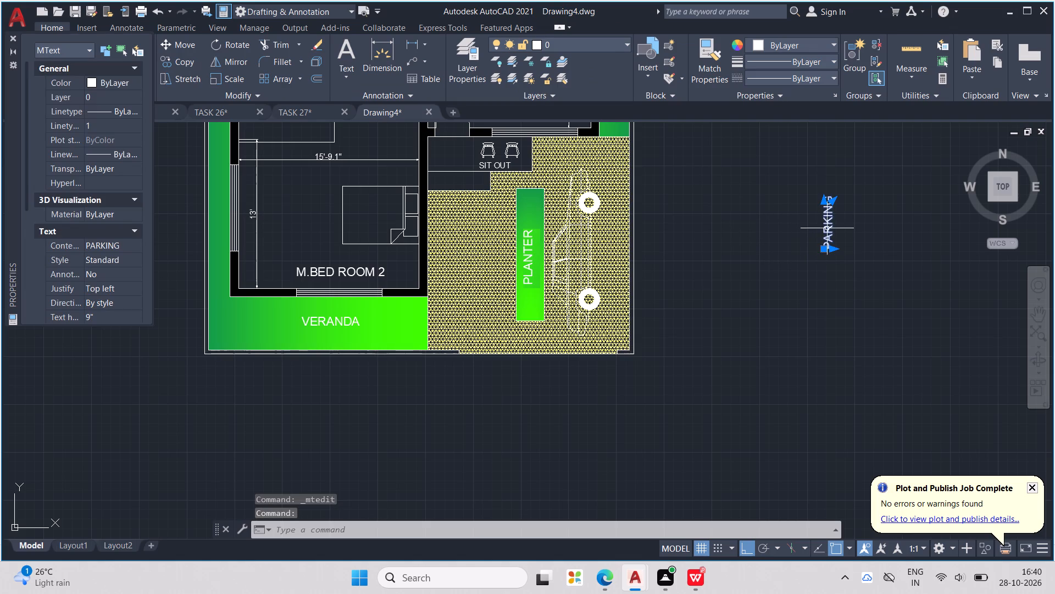
pyautogui.moveTo(827, 228); pyautogui.dragTo(613, 250)
# Save the drawing as TASK 28 in the Documents folder.
pyautogui.scroll(-2, 692, 276)
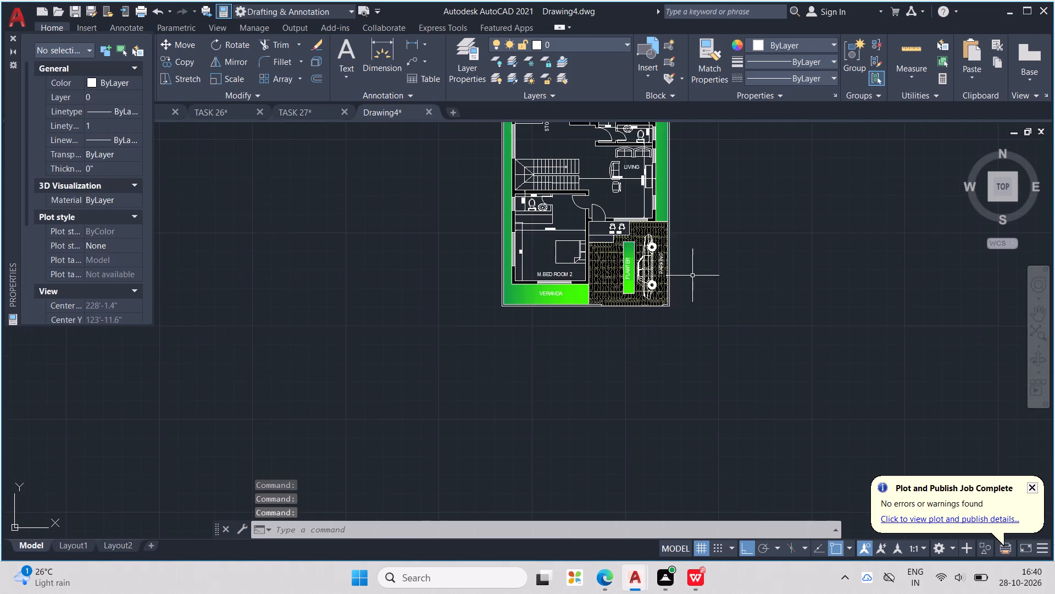
pyautogui.moveTo(696, 279); pyautogui.dragTo(698, 339, button='middle')
pyautogui.scroll(-1, 696, 280)
pyautogui.press('Escape')
pyautogui.press('Escape')
pyautogui.press('Escape')
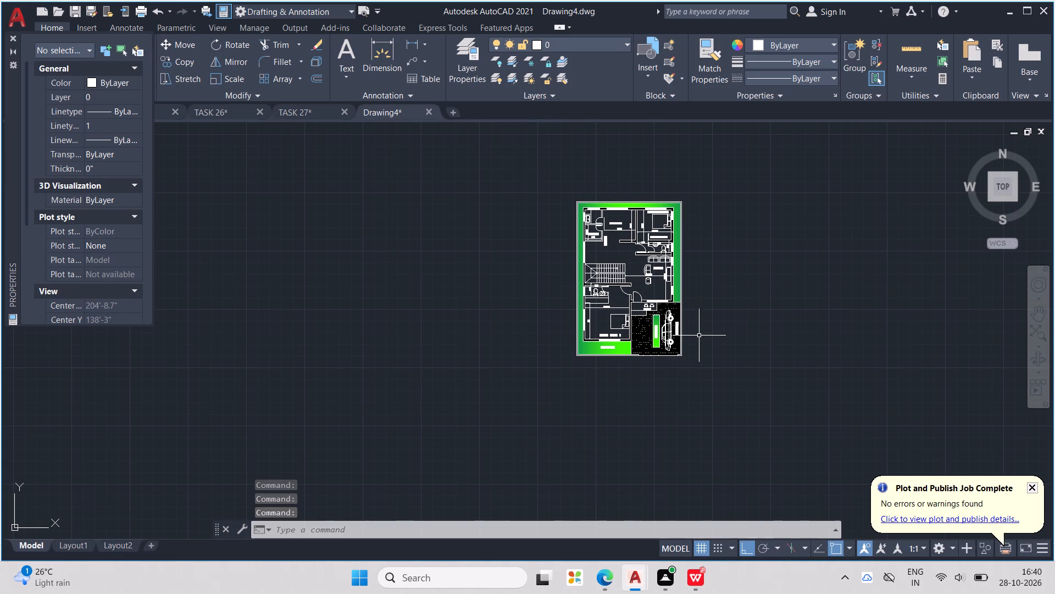
pyautogui.hotkey('ctrl', 's')
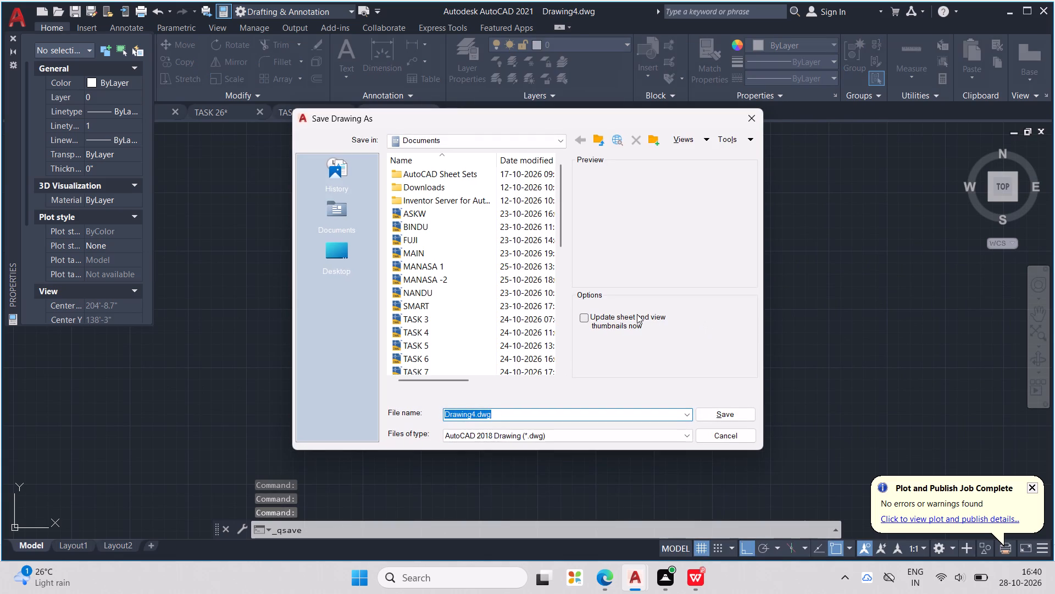
pyautogui.write('TASK')
pyautogui.press('space')
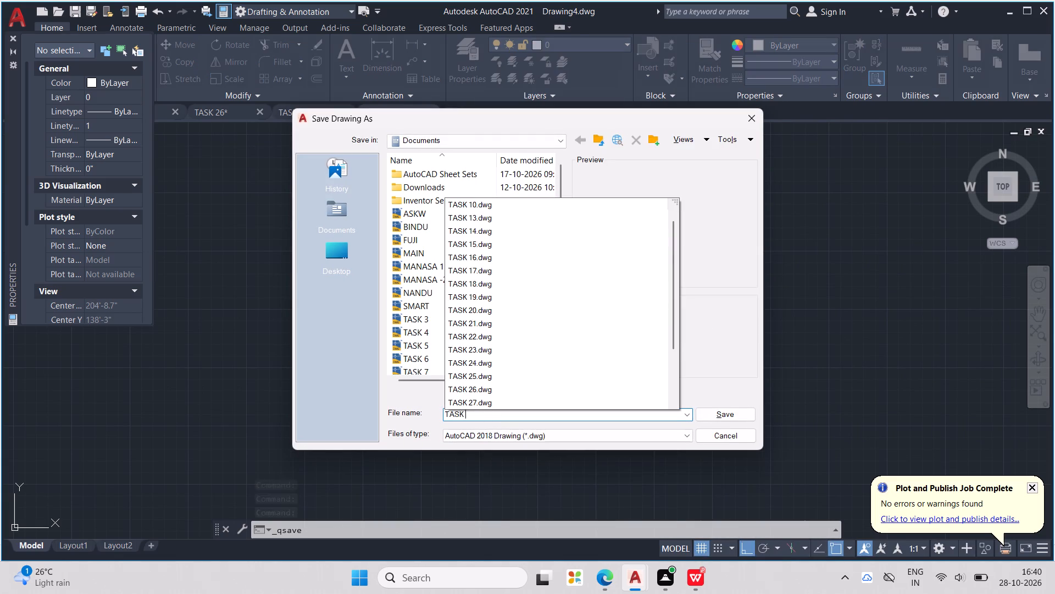
pyautogui.write('26')
pyautogui.press('BackSpace')
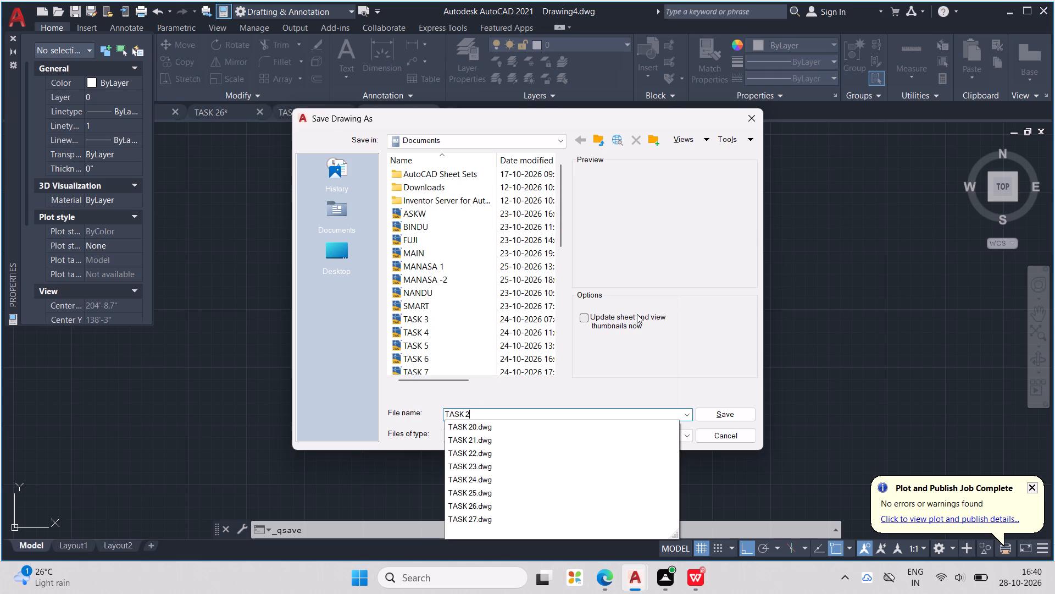
pyautogui.press('7')
pyautogui.press('BackSpace')
pyautogui.press('8')
pyautogui.press('Return')
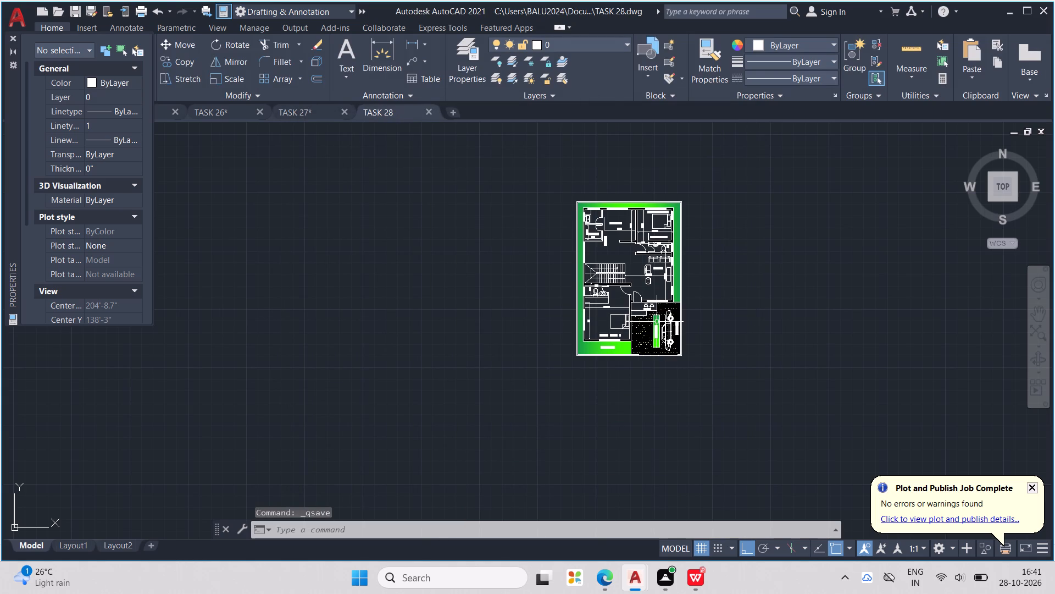
# Start a single-sheet plot using the AutoCAD PDF (High Quality Print) plotter with the plot scale units in inches.
pyautogui.hotkey('ctrl', 'p')
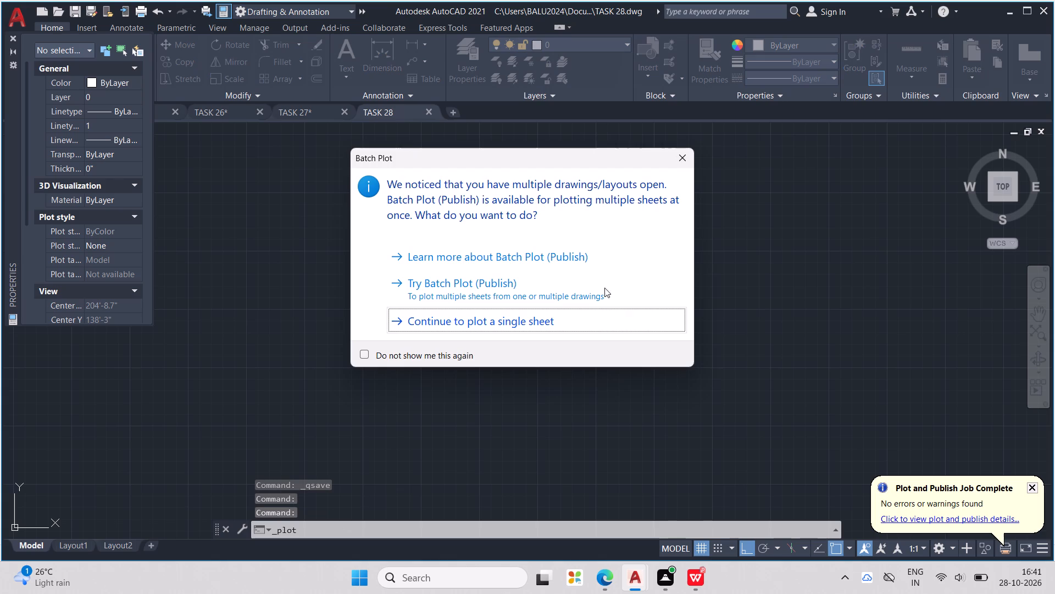
pyautogui.click(582, 316)
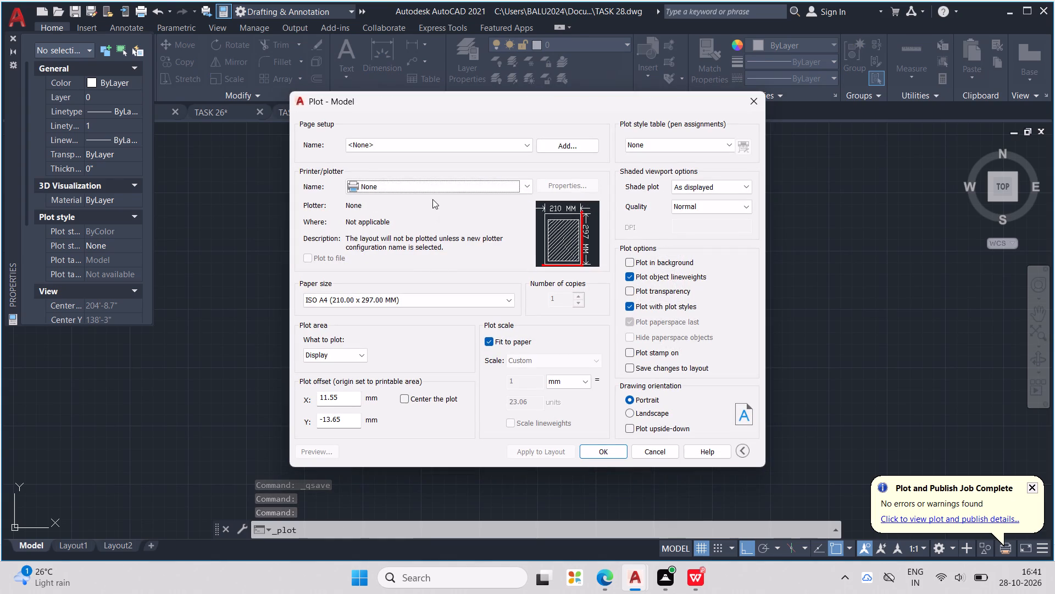
pyautogui.click(429, 194)
pyautogui.click(444, 244)
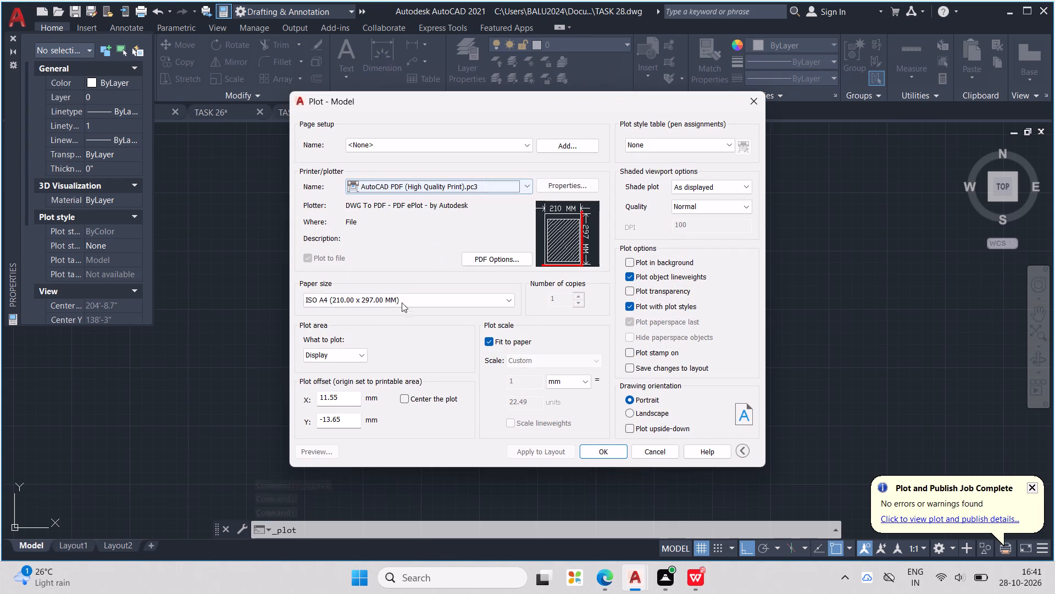
pyautogui.click(565, 377)
pyautogui.click(568, 397)
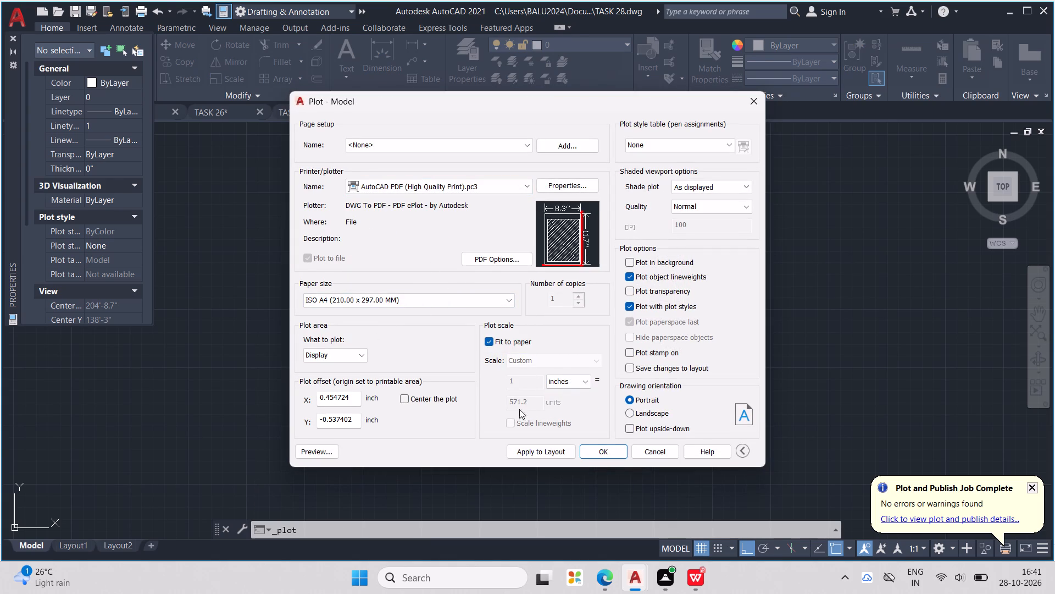
# Set the plot area to a window enclosing the whole house floor plan and center the plot on the sheet.
pyautogui.click(351, 360)
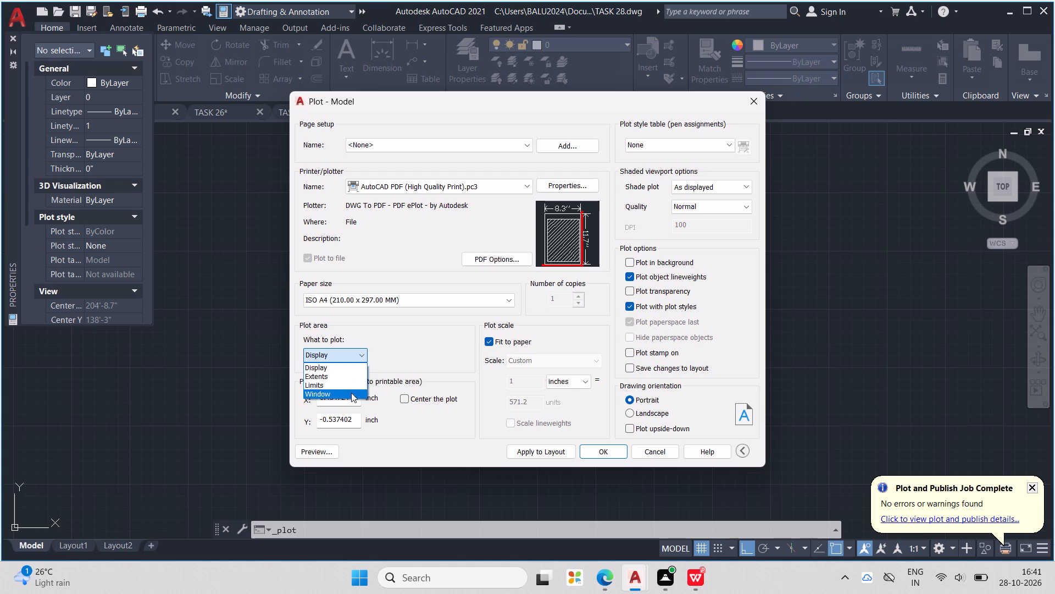
pyautogui.click(351, 393)
pyautogui.scroll(-1, 526, 316)
pyautogui.click(525, 226)
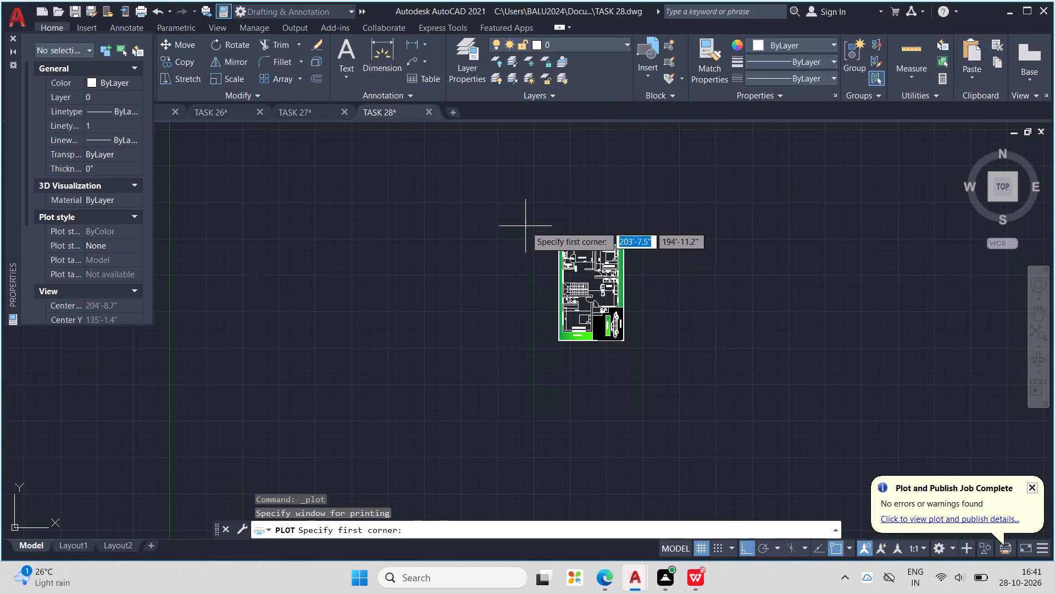
pyautogui.click(652, 359)
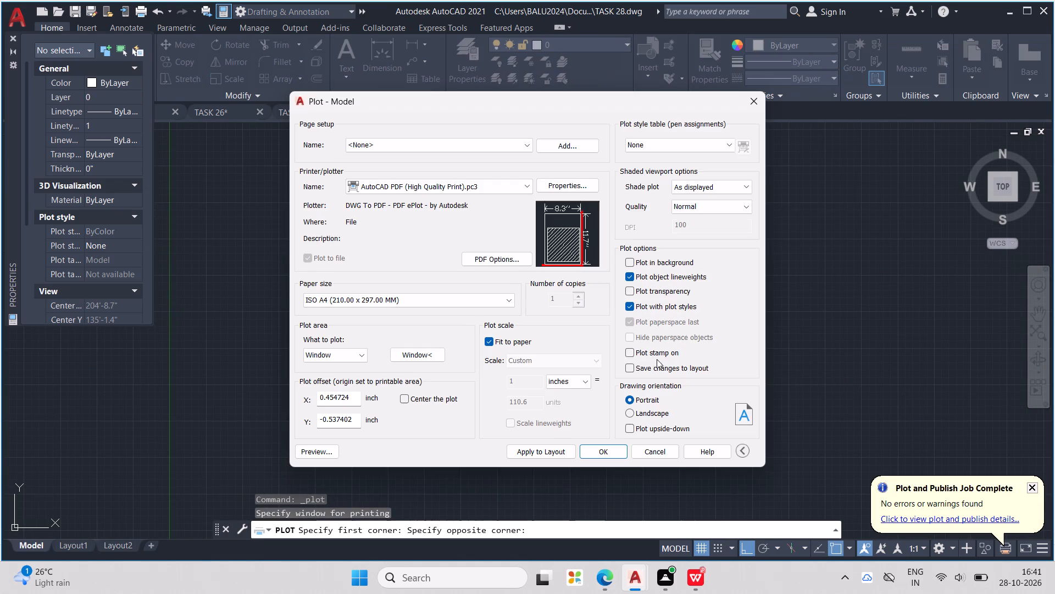
pyautogui.click(452, 399)
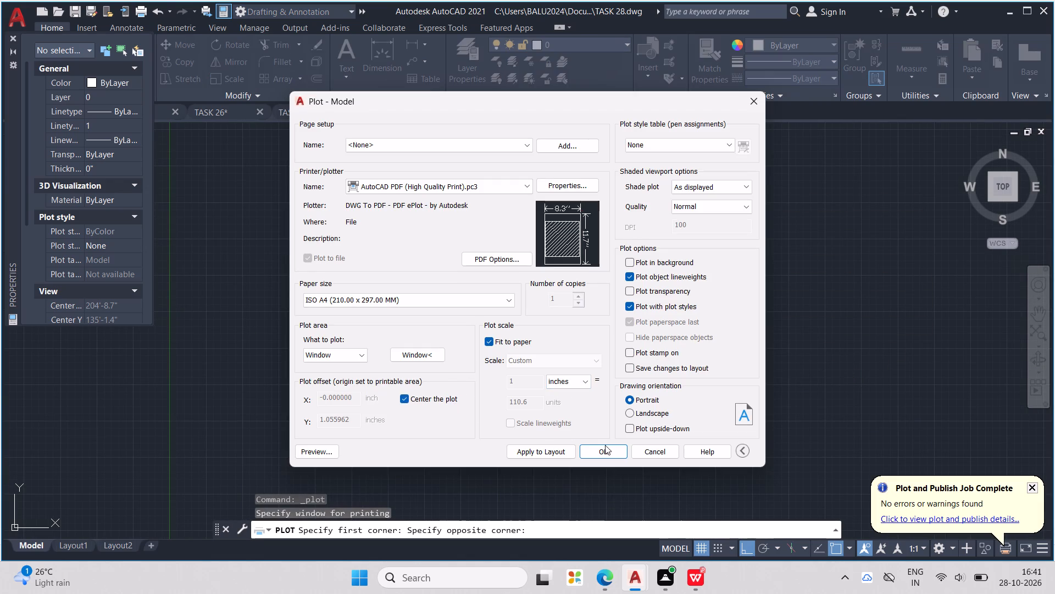
# Plot the sheet to TASK 28-Model.pdf in the Documents folder and check the plotted floor plan in WPS Office.
pyautogui.click(610, 449)
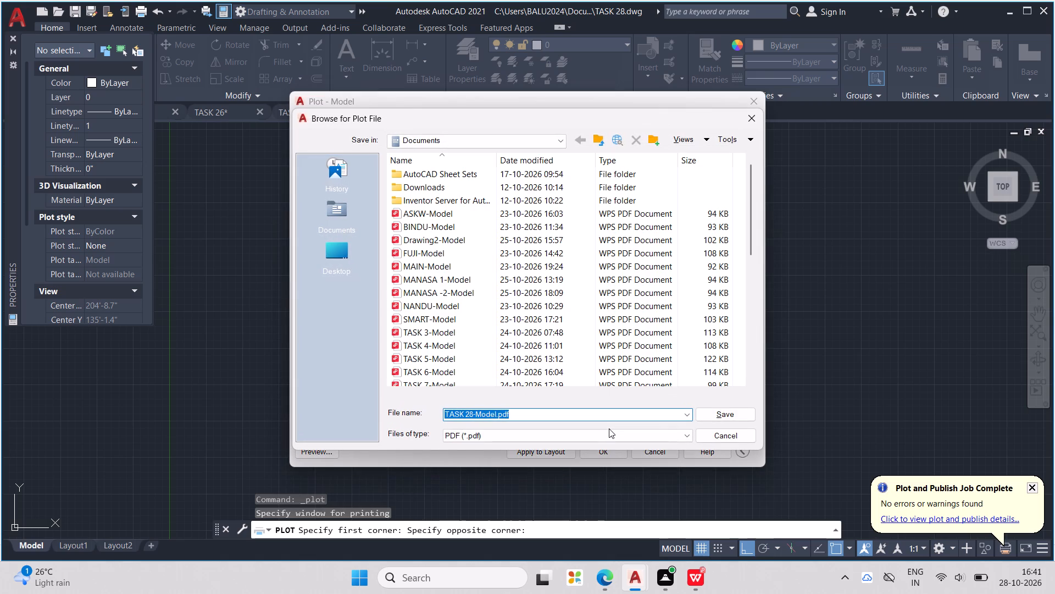
pyautogui.press('Return')
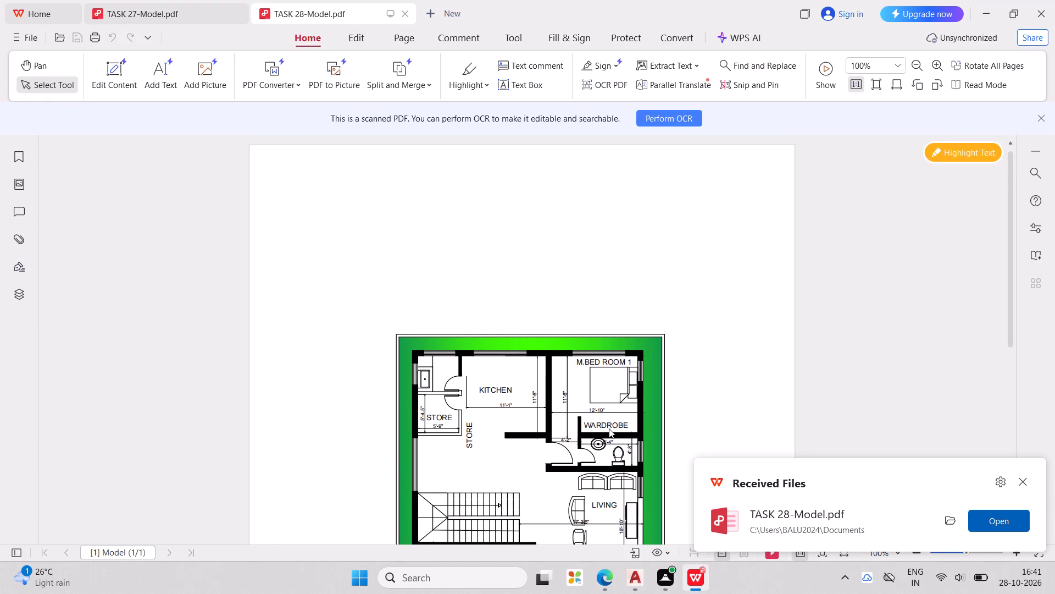
pyautogui.scroll(-5, 617, 474)
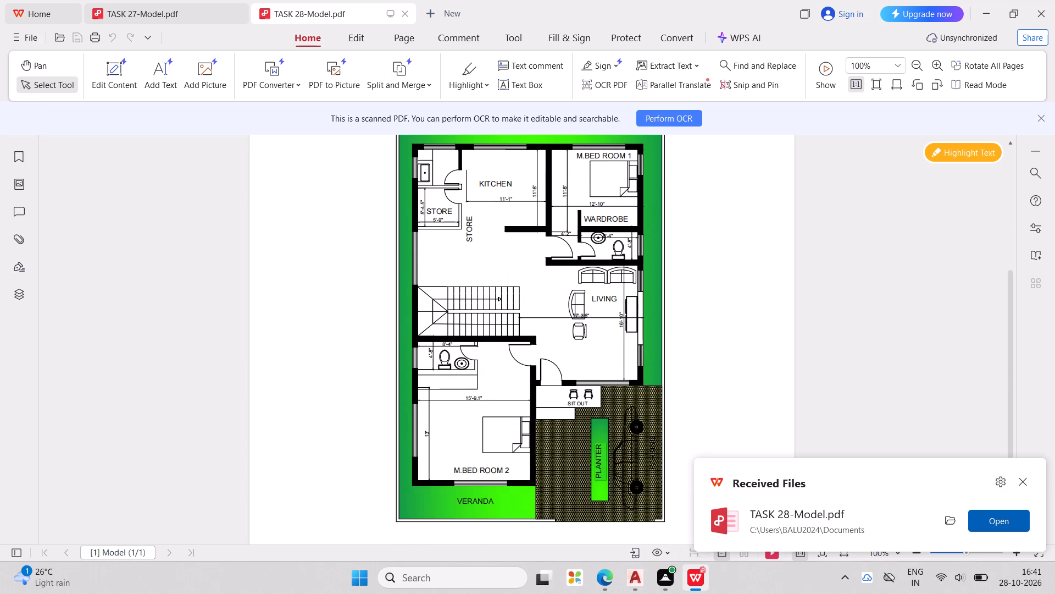
pyautogui.scroll(-1, 588, 460)
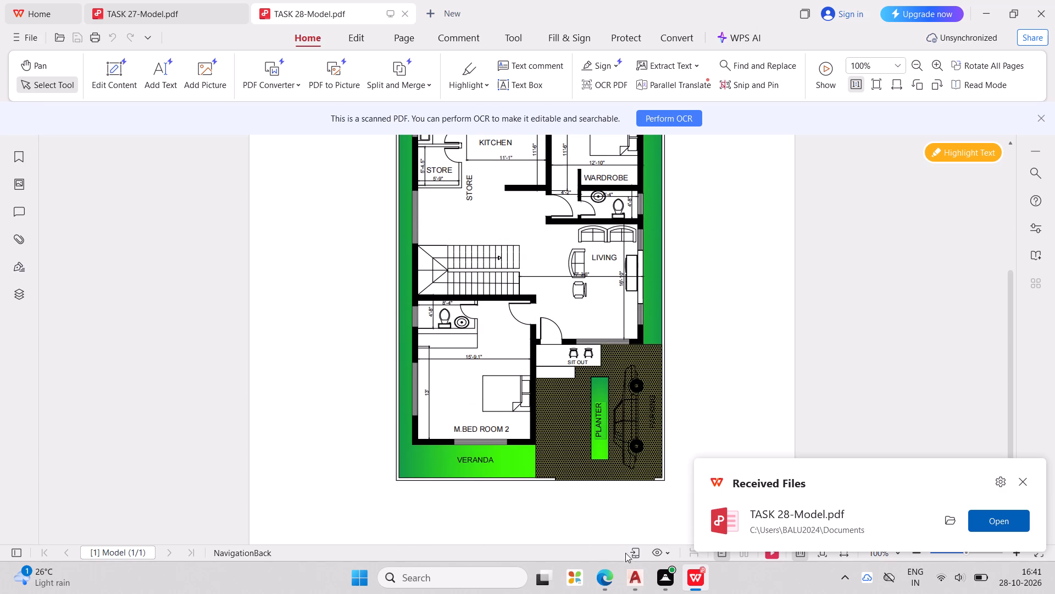